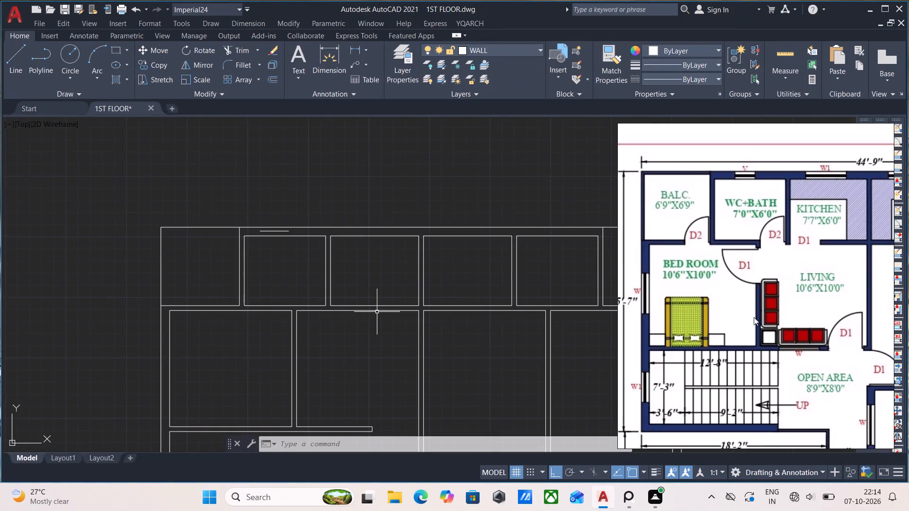
# Erase the short horizontal polyline inside the upper outer wall, above the small room next to the corner balcony.
pyautogui.scroll(2, 399, 256)
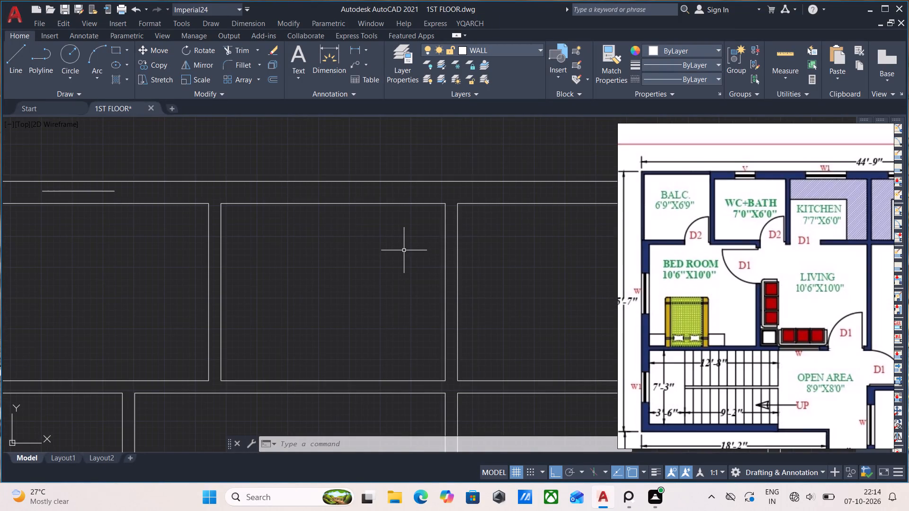
pyautogui.click(81, 192)
pyautogui.press('Delete')
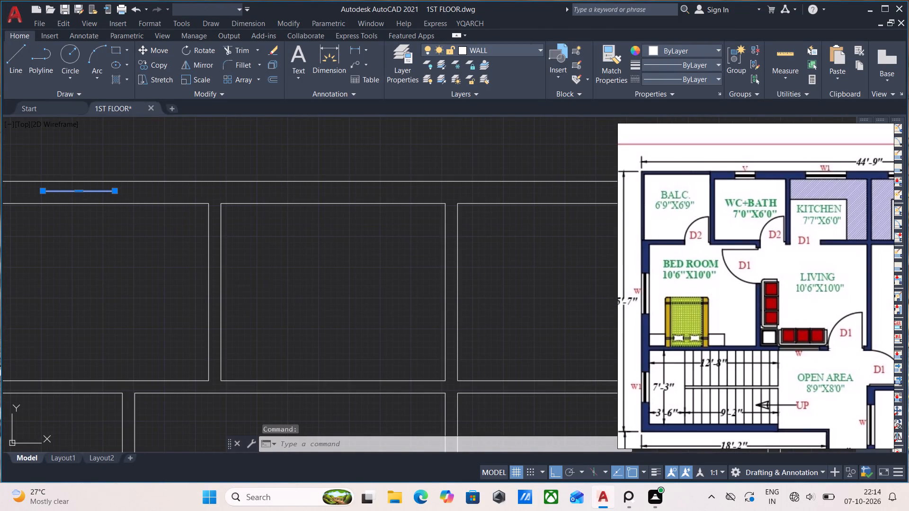
# Save the first-floor drawing.
pyautogui.scroll(-1, 299, 283)
pyautogui.moveTo(359, 302); pyautogui.dragTo(335, 308, button='middle')
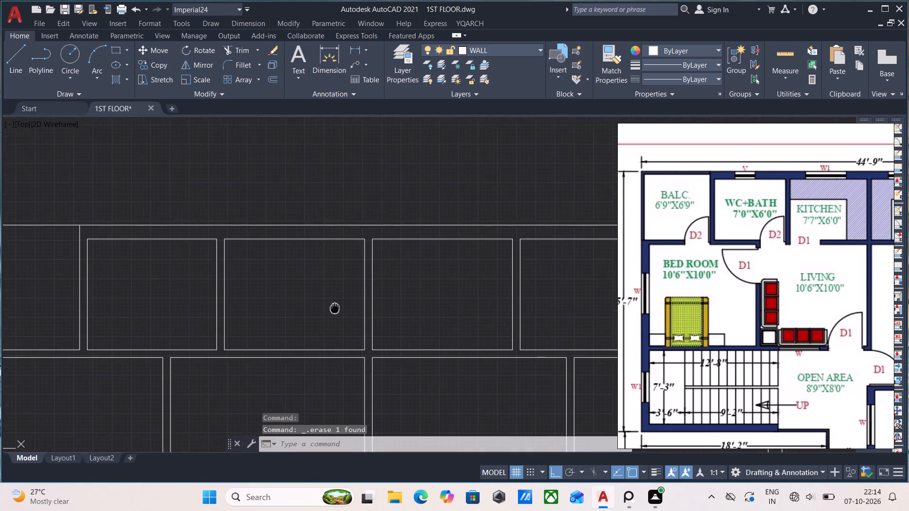
pyautogui.moveTo(335, 308); pyautogui.dragTo(314, 311, button='middle')
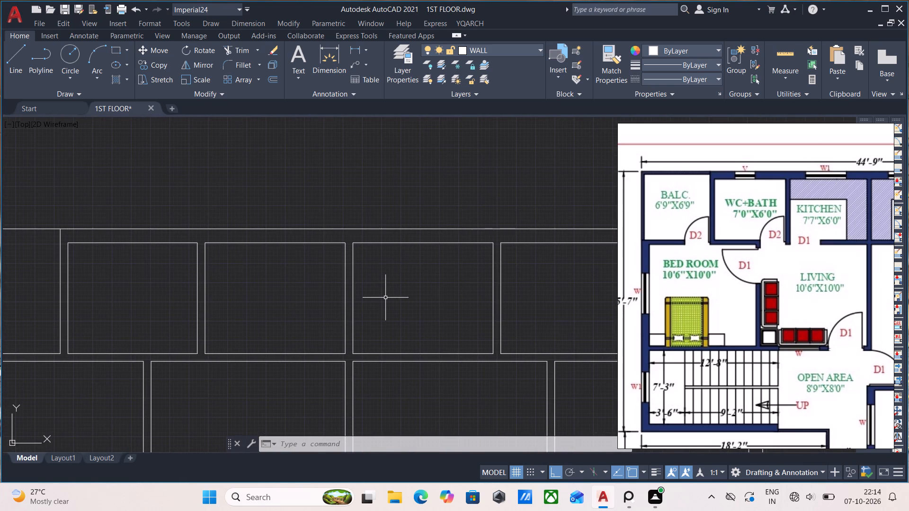
pyautogui.scroll(-2, 387, 295)
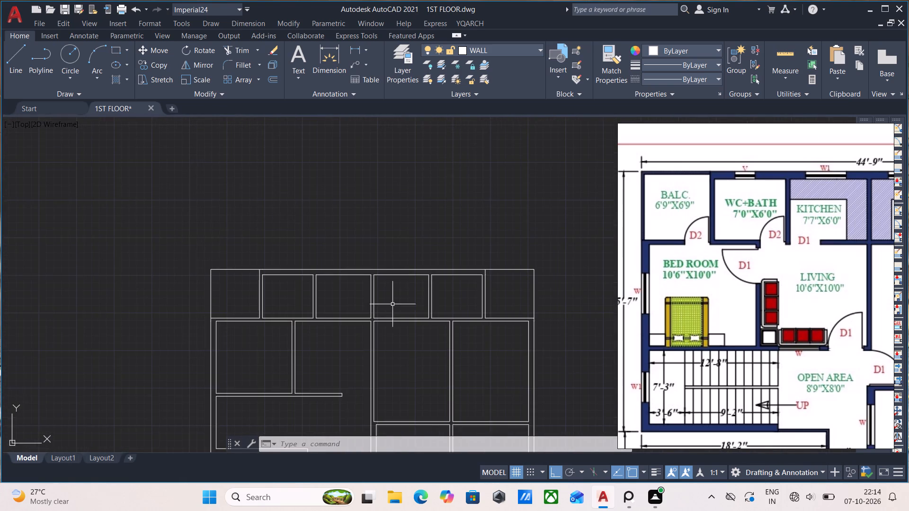
pyautogui.moveTo(400, 321); pyautogui.dragTo(272, 229, button='middle')
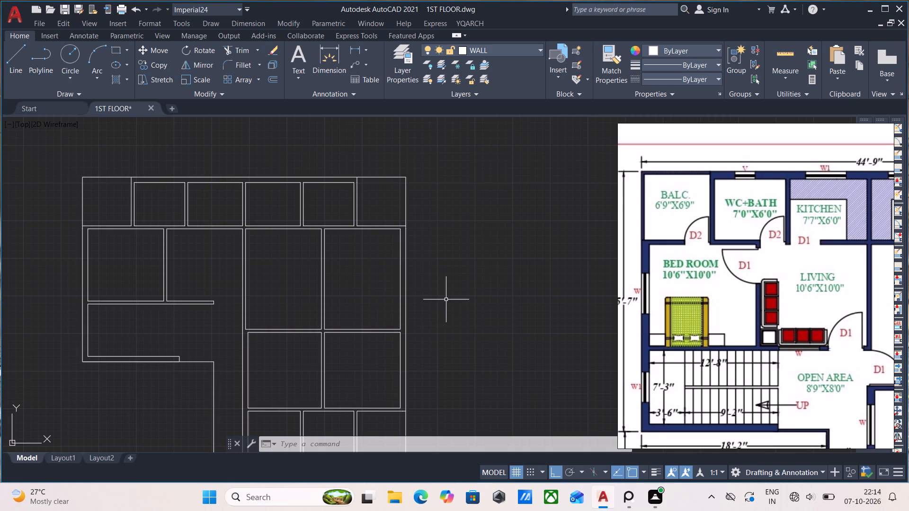
pyautogui.hotkey('ctrl', 's')
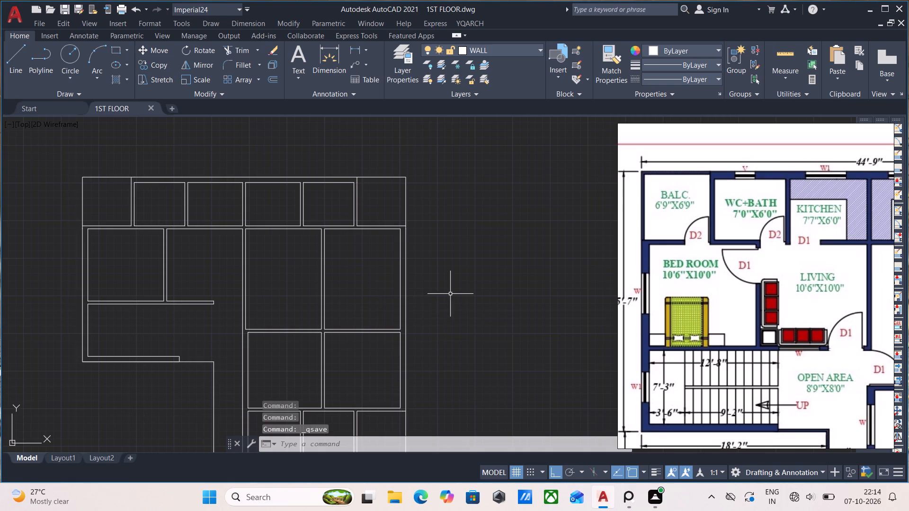
pyautogui.moveTo(448, 286); pyautogui.dragTo(413, 285, button='middle')
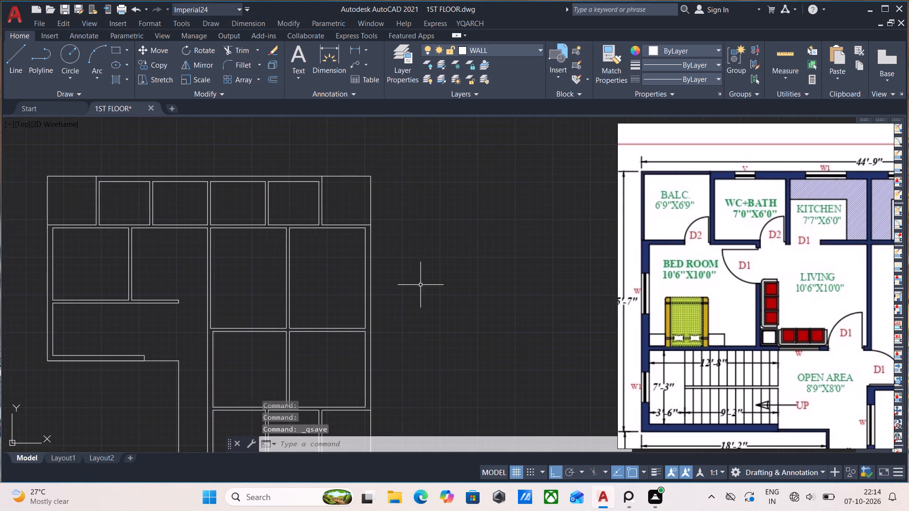
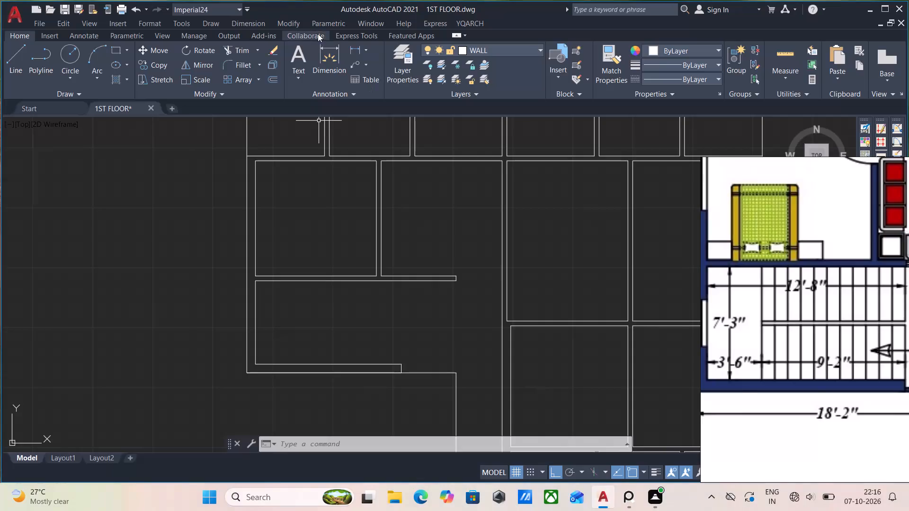
# Create a layer named furnture with colour 11 and make it the current layer.
pyautogui.click(401, 64)
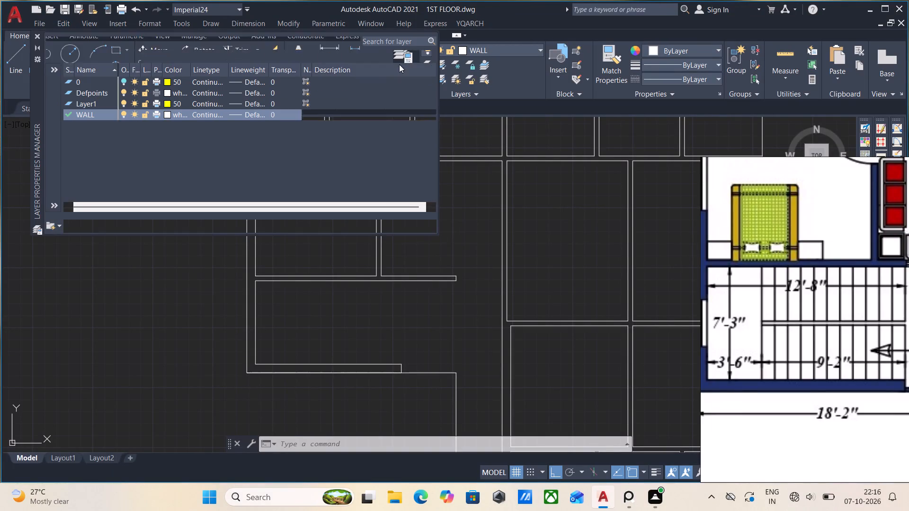
pyautogui.click(89, 115)
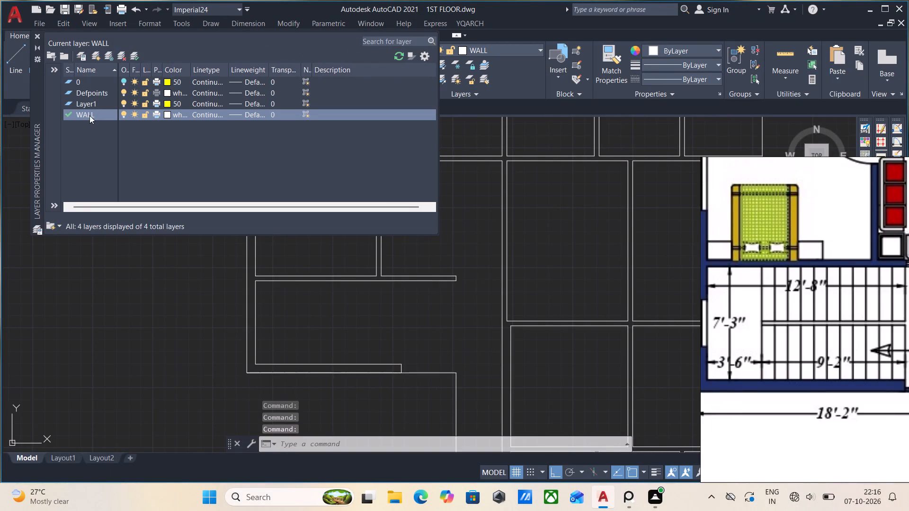
pyautogui.press('Return')
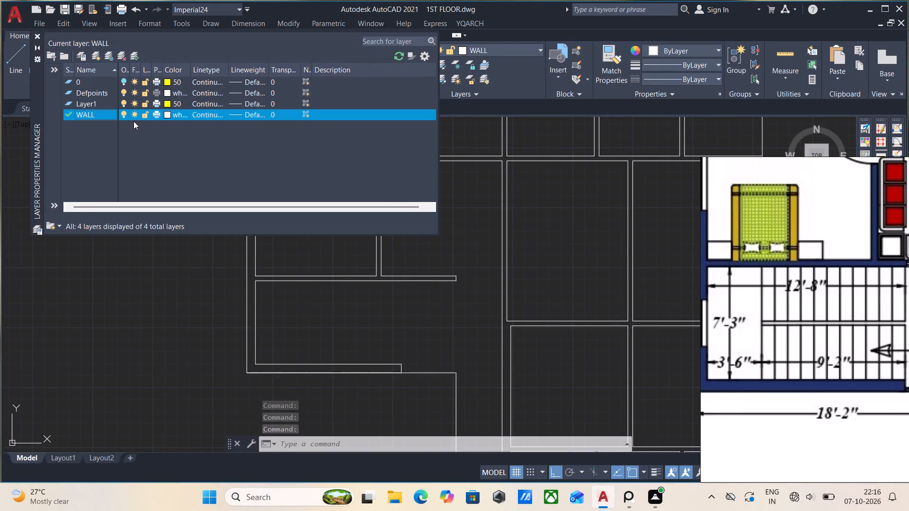
pyautogui.press('BackSpace')
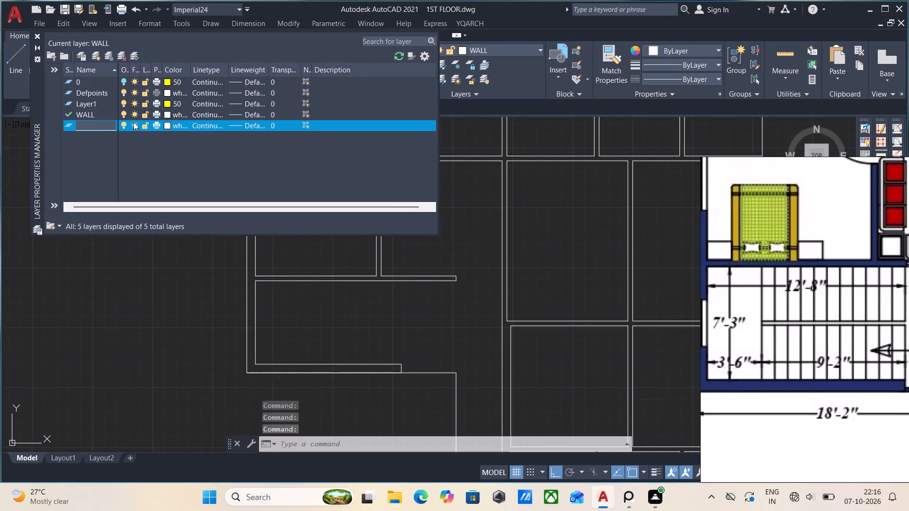
pyautogui.write('furn')
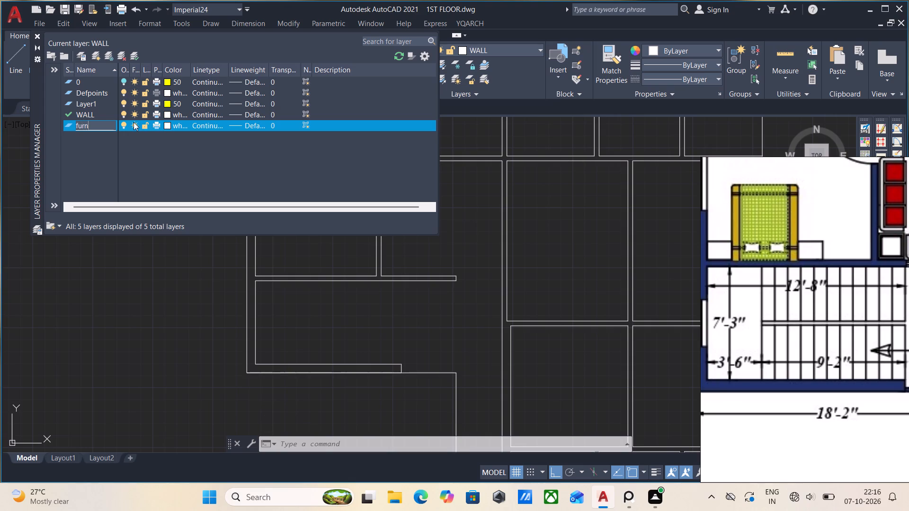
pyautogui.write('ture')
pyautogui.press('Return')
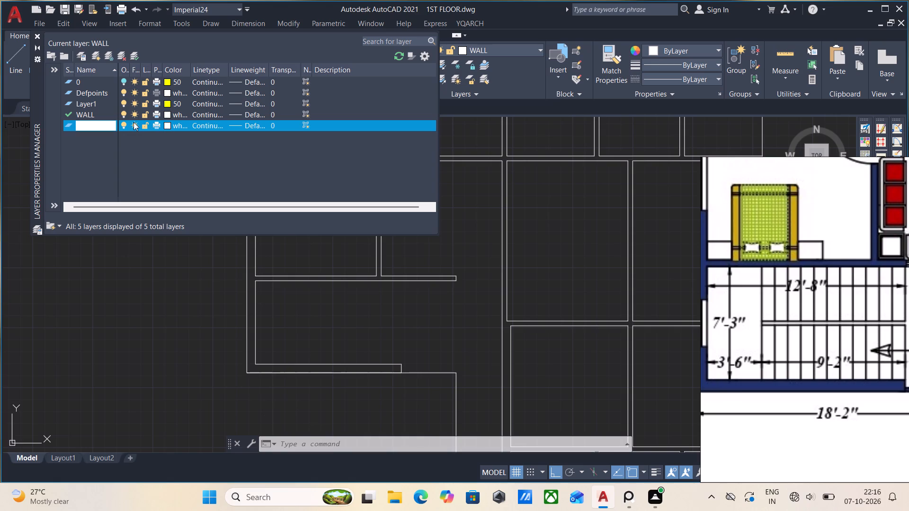
pyautogui.click(166, 126)
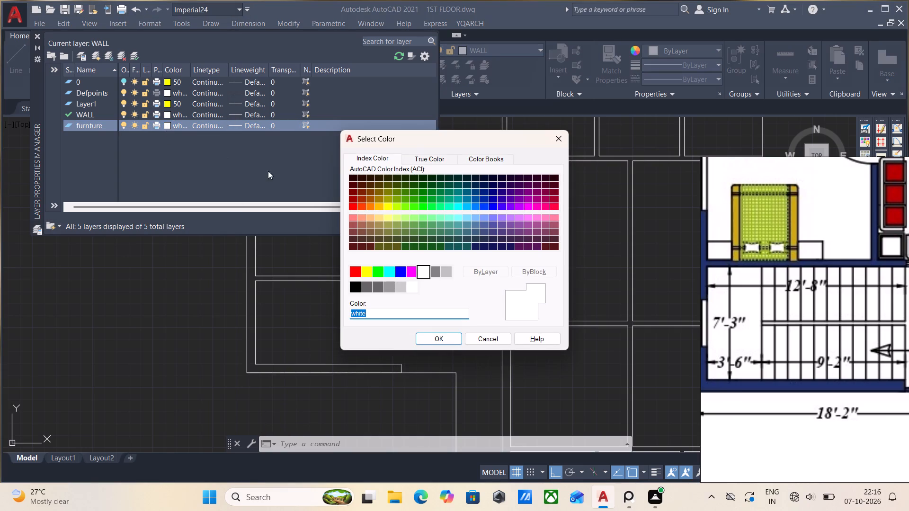
pyautogui.click(378, 220)
pyautogui.click(355, 219)
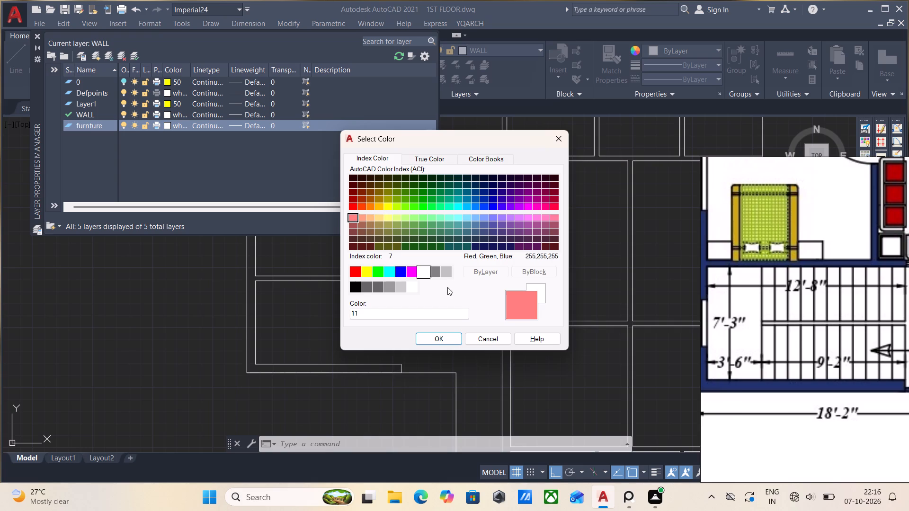
pyautogui.click(447, 339)
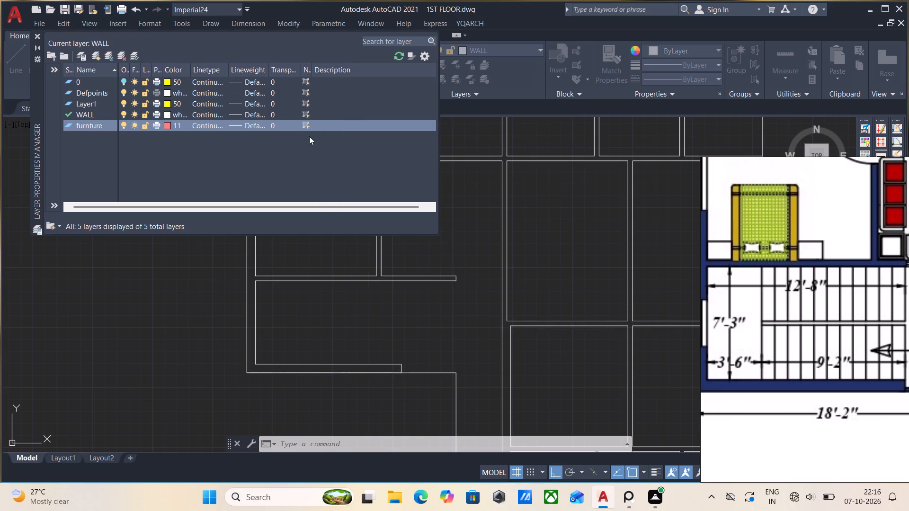
pyautogui.click(135, 53)
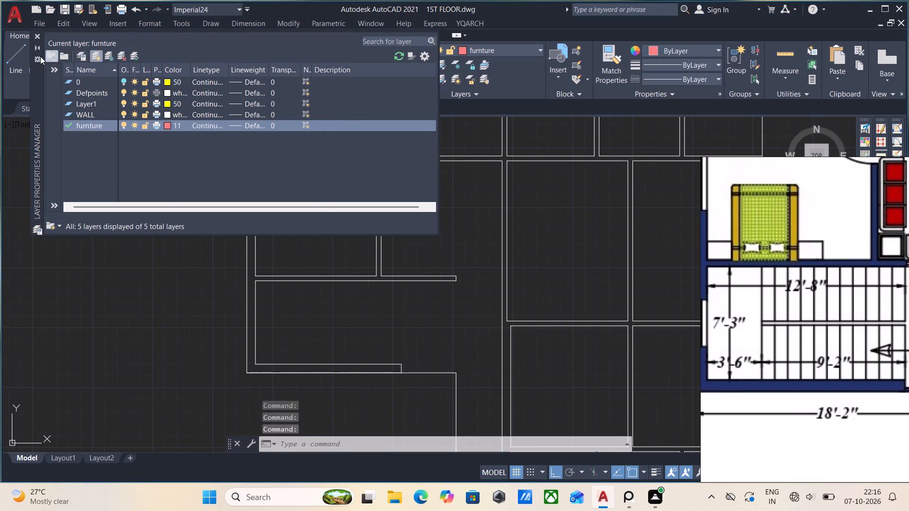
# Create a layer named staires with colour 120 and make it current, leaving the layer manager closed.
pyautogui.click(101, 126)
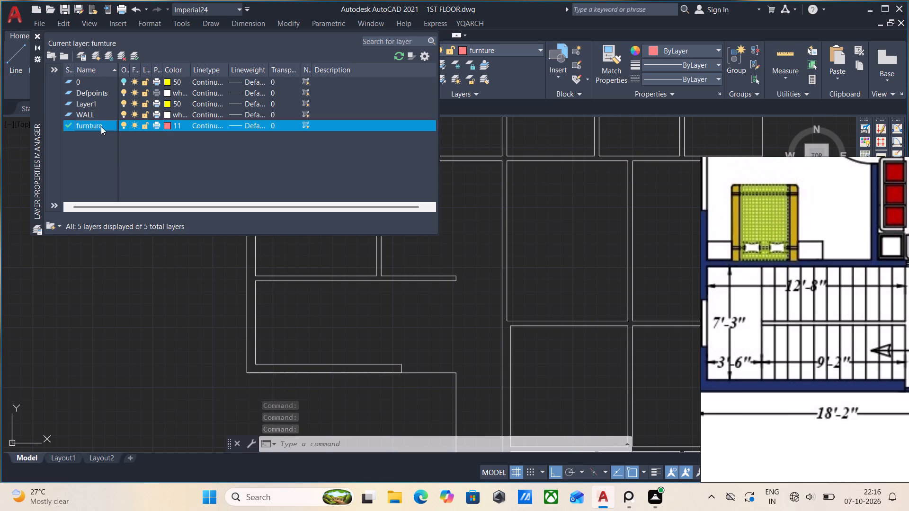
pyautogui.press('Return')
pyautogui.press('BackSpace')
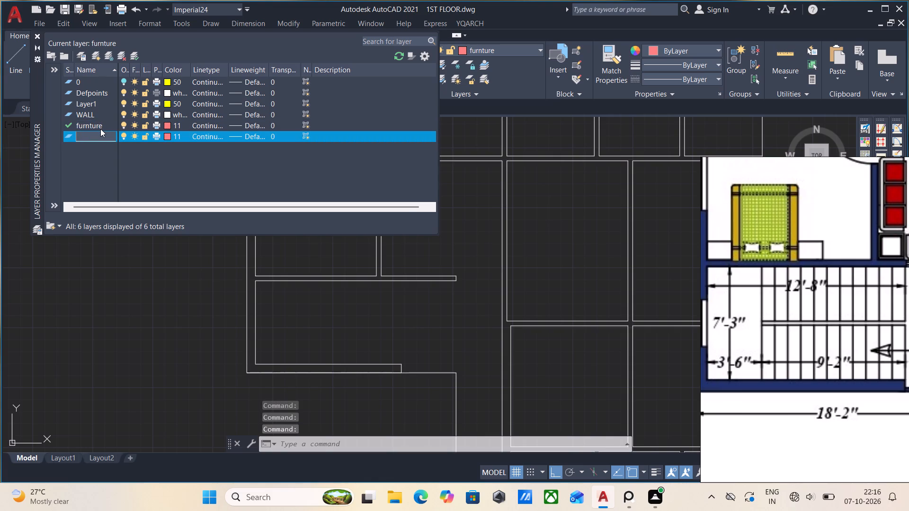
pyautogui.write('sta')
pyautogui.write('ires')
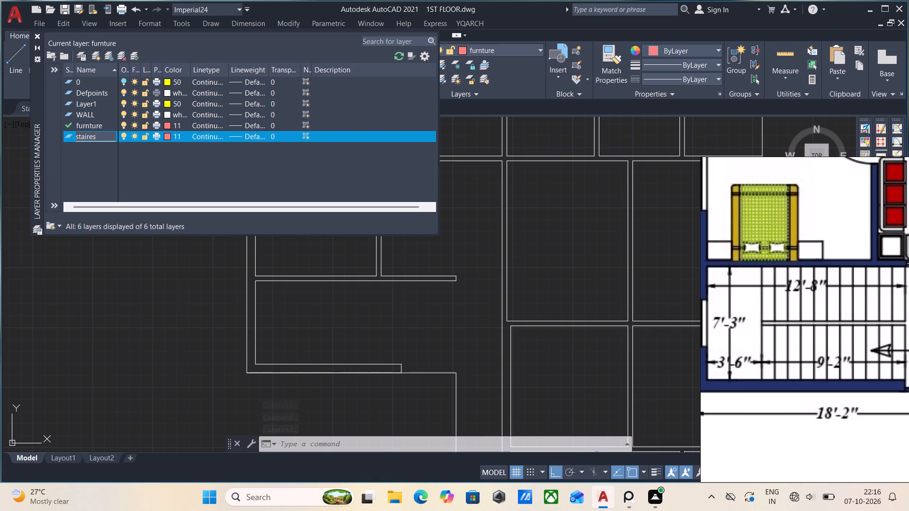
pyautogui.press('Return')
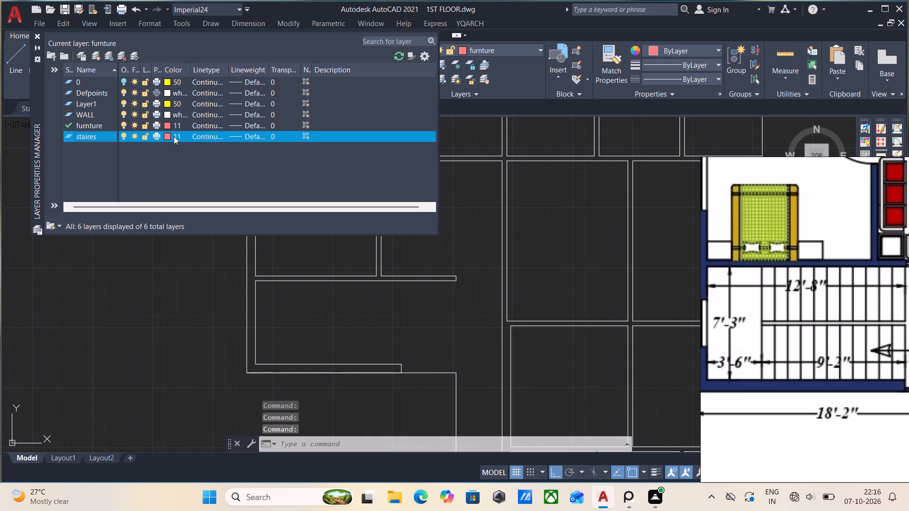
pyautogui.click(169, 135)
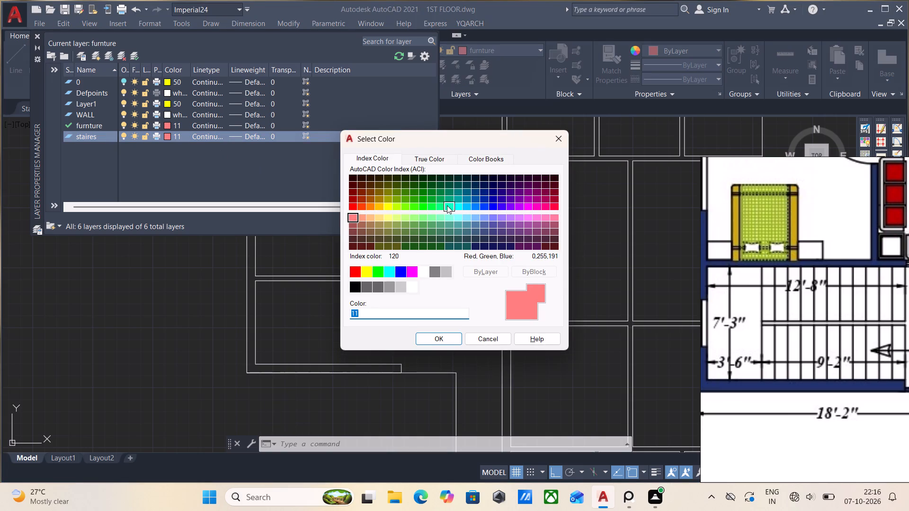
pyautogui.click(449, 205)
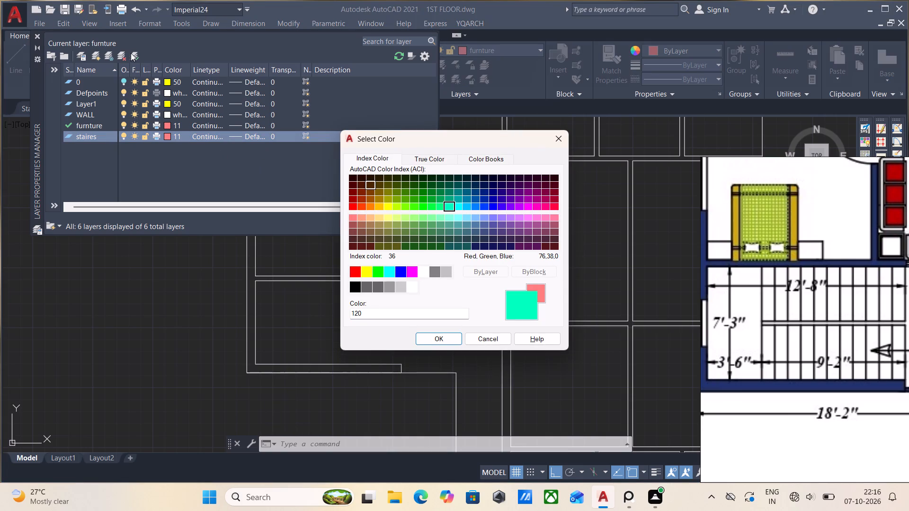
pyautogui.click(134, 54)
pyautogui.click(425, 337)
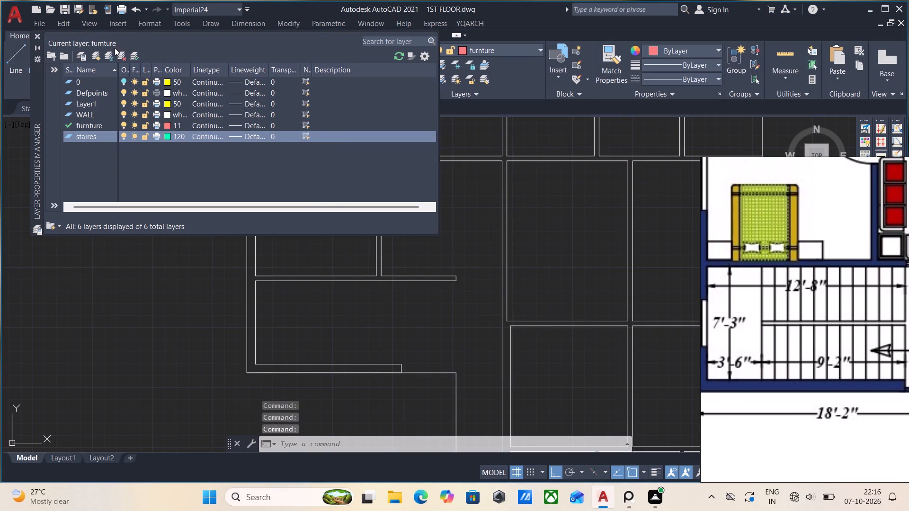
pyautogui.click(132, 58)
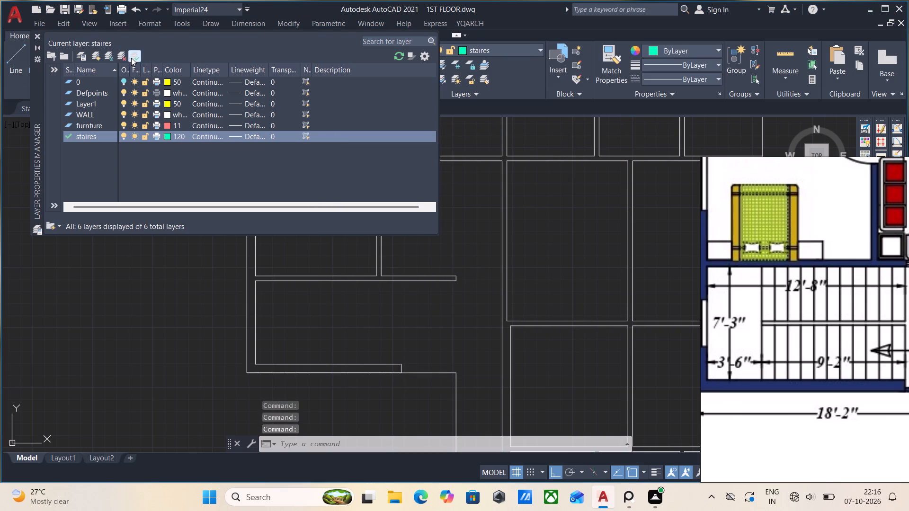
pyautogui.click(42, 34)
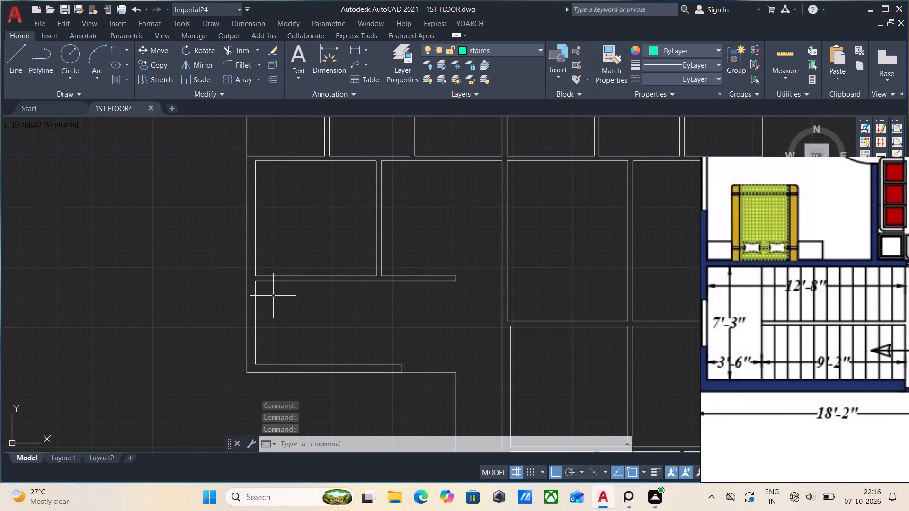
# Draw the stair landing lines: 3'6" horizontally from the outer wall's inner face, down to the lower wall, and up to the upper wall.
pyautogui.press('l')
pyautogui.press('Return')
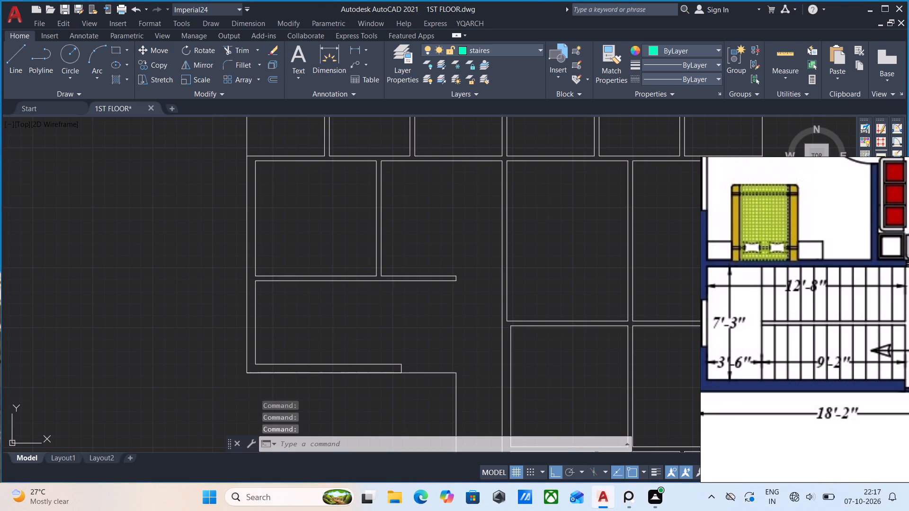
pyautogui.click(255, 336)
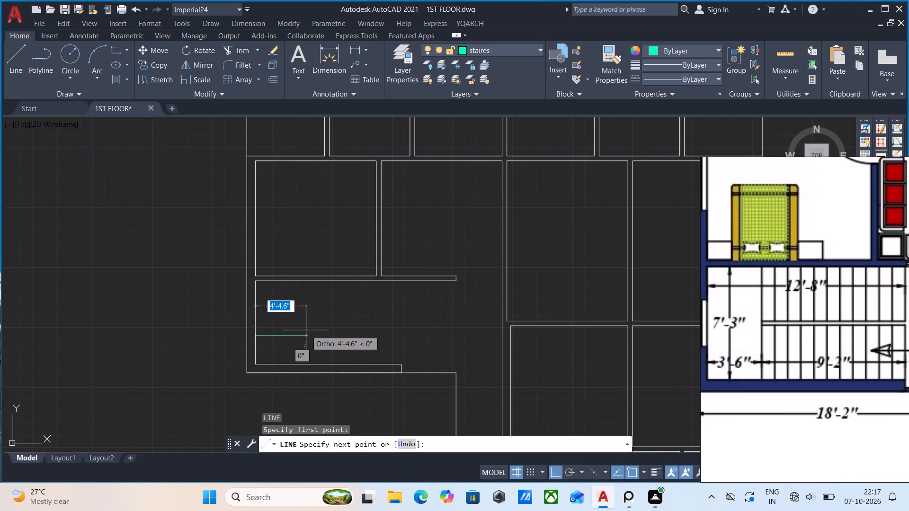
pyautogui.press('3')
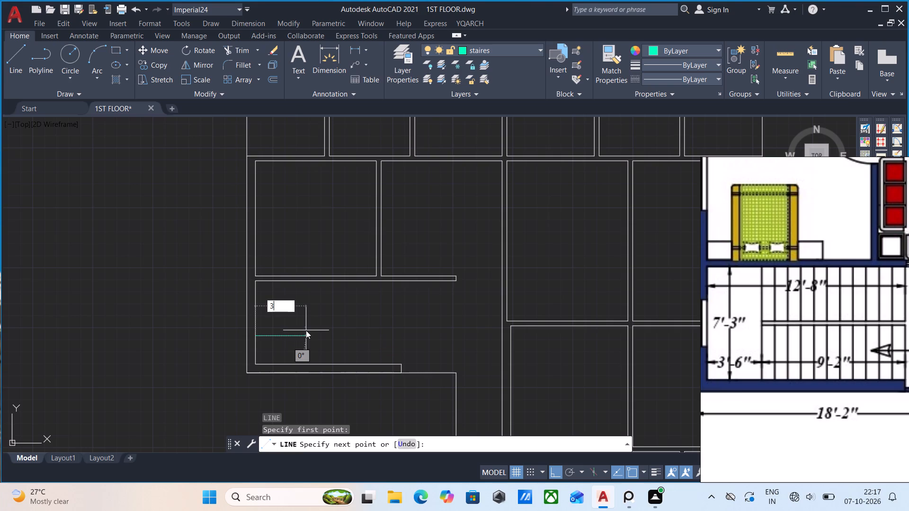
pyautogui.press("'")
pyautogui.press('6')
pyautogui.hotkey('shift', '"')
pyautogui.press('Return')
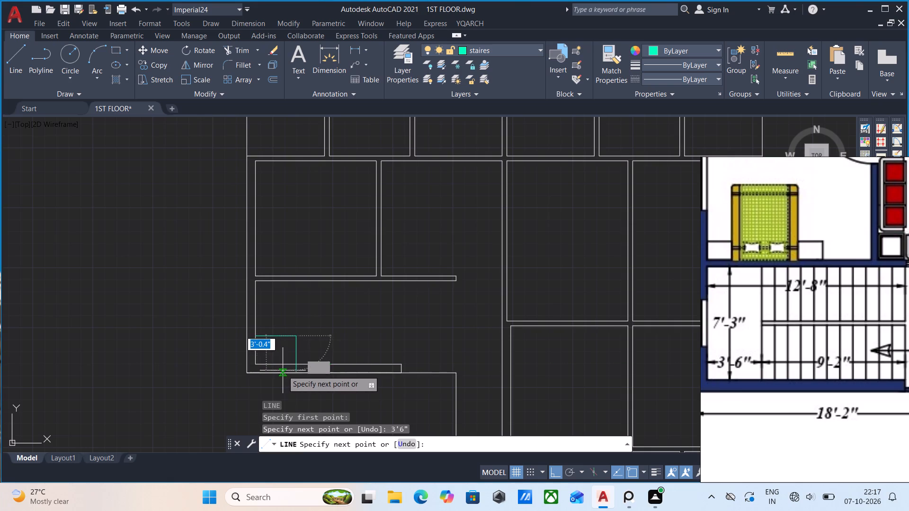
pyautogui.click(294, 363)
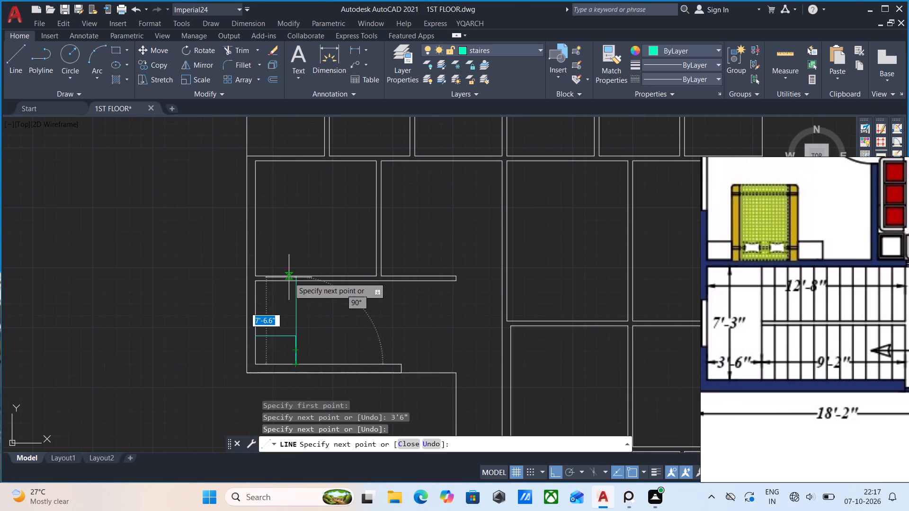
pyautogui.scroll(2, 289, 277)
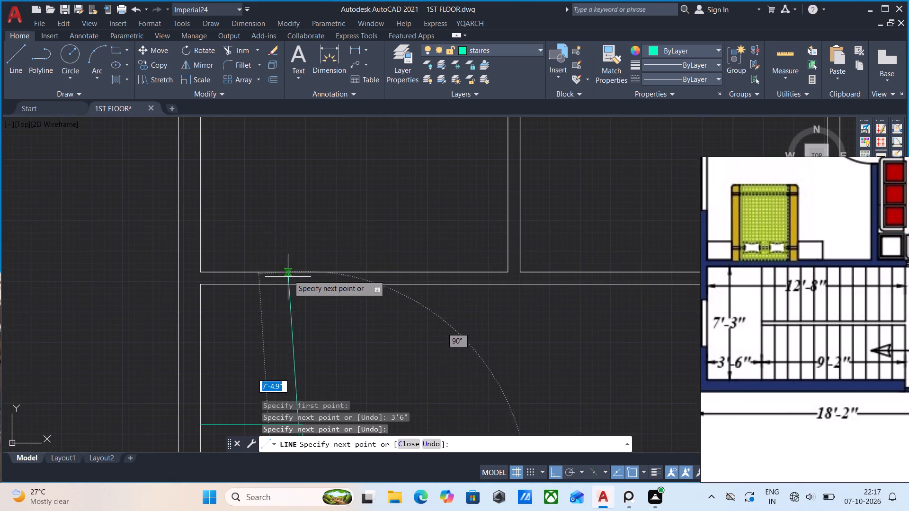
pyautogui.click(303, 283)
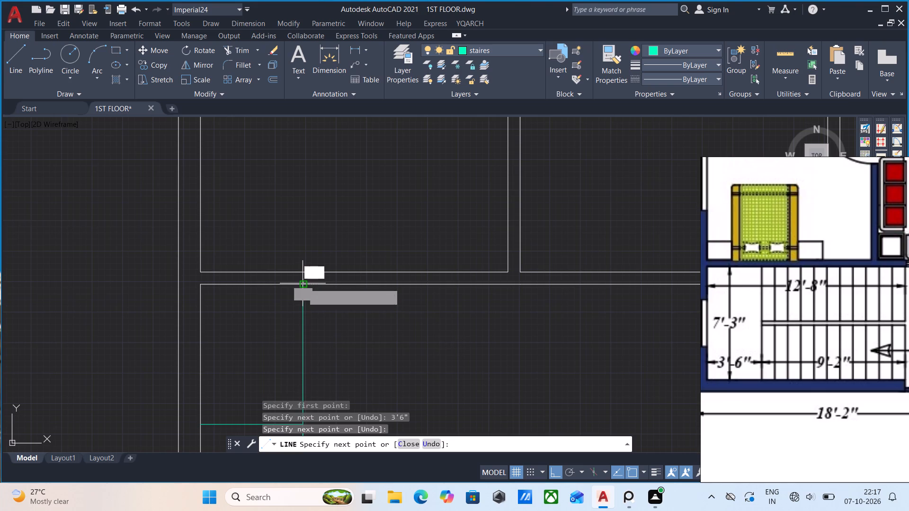
pyautogui.press('Escape')
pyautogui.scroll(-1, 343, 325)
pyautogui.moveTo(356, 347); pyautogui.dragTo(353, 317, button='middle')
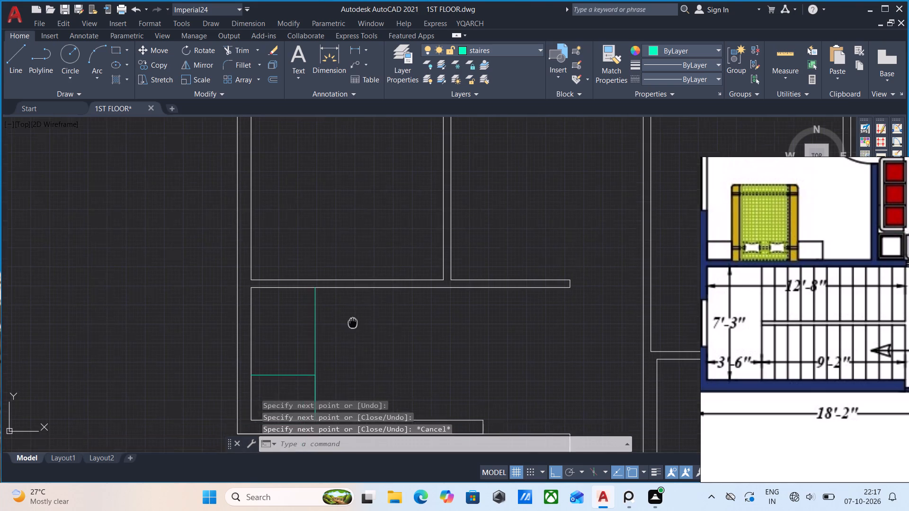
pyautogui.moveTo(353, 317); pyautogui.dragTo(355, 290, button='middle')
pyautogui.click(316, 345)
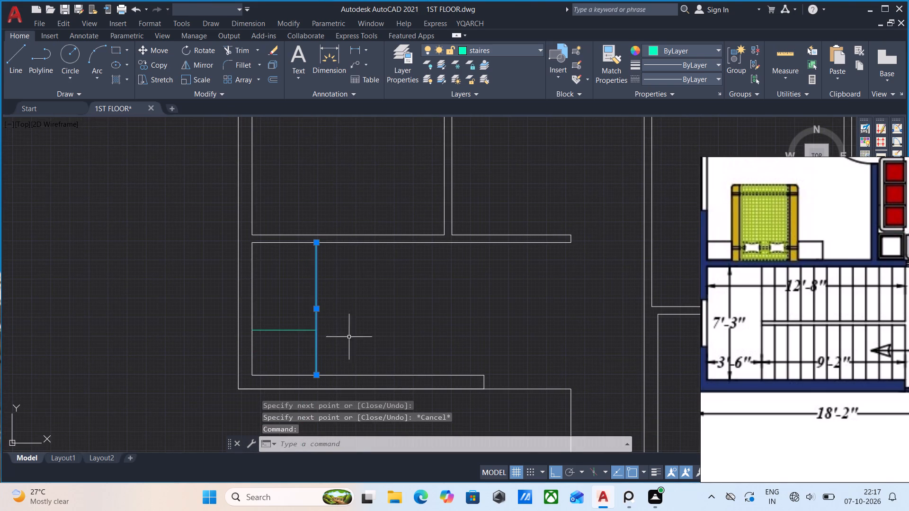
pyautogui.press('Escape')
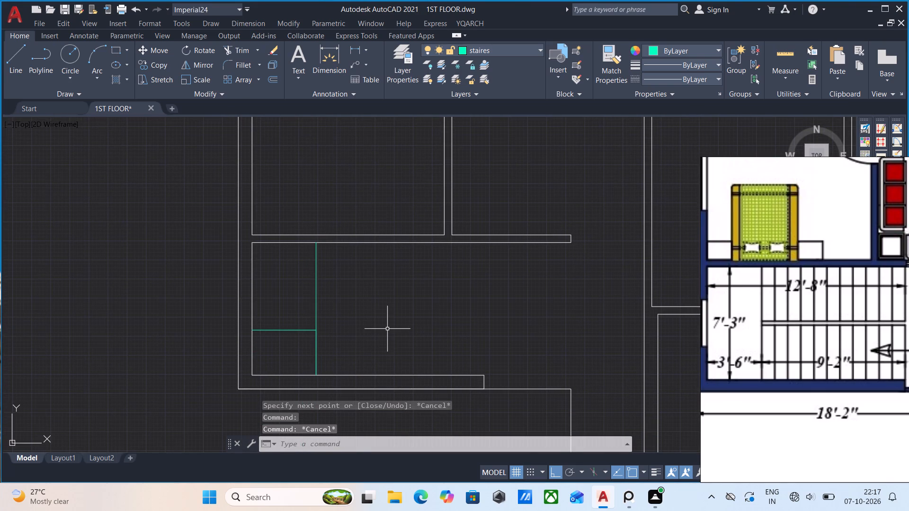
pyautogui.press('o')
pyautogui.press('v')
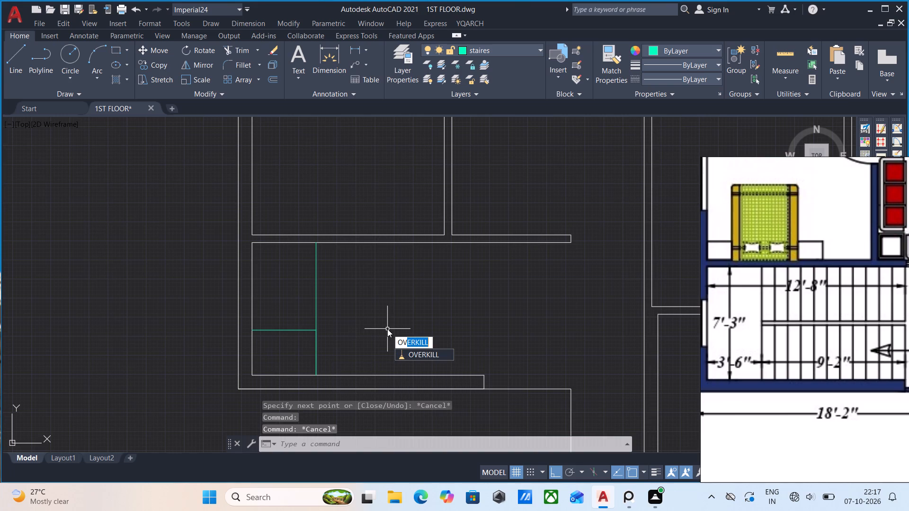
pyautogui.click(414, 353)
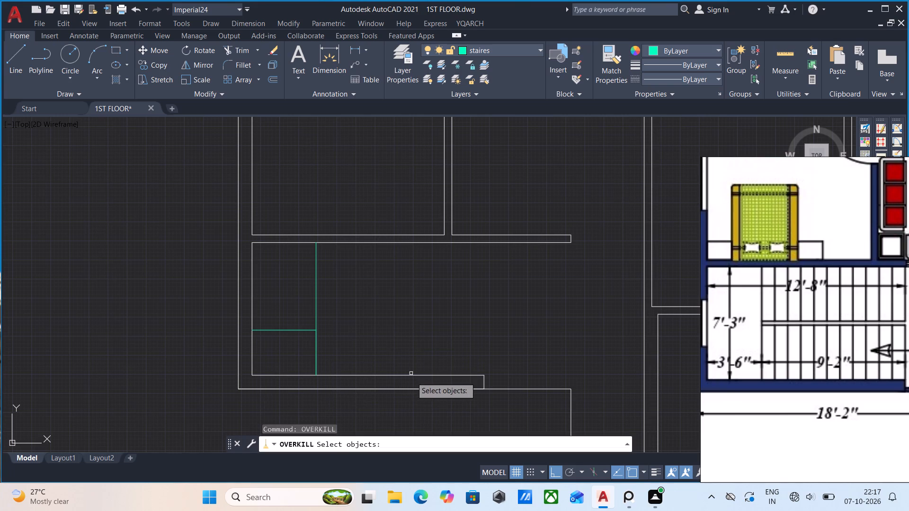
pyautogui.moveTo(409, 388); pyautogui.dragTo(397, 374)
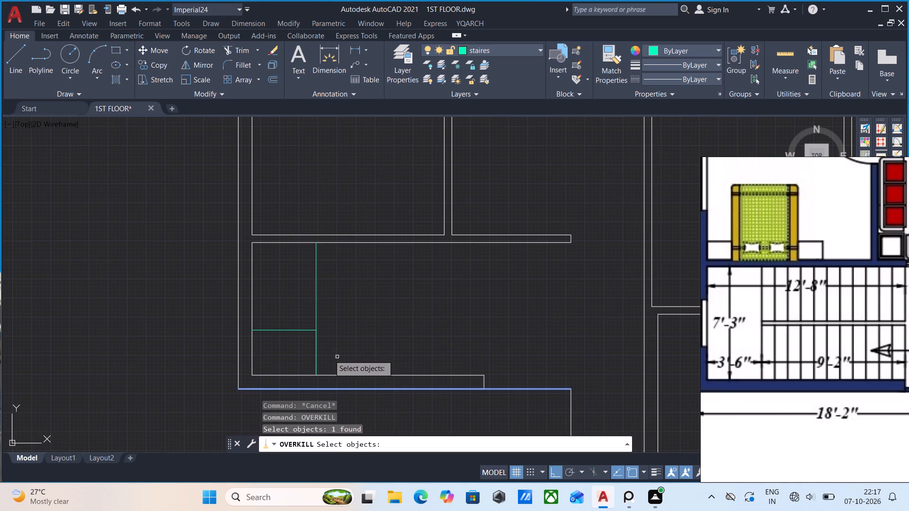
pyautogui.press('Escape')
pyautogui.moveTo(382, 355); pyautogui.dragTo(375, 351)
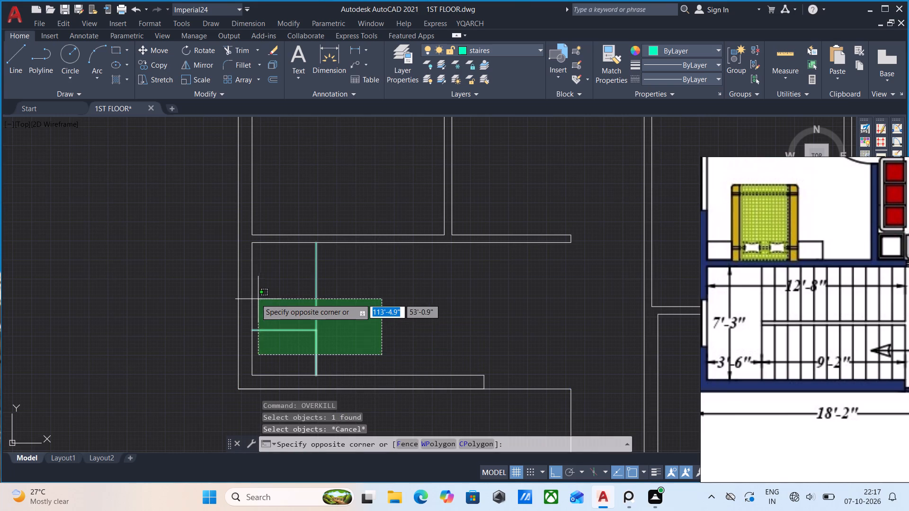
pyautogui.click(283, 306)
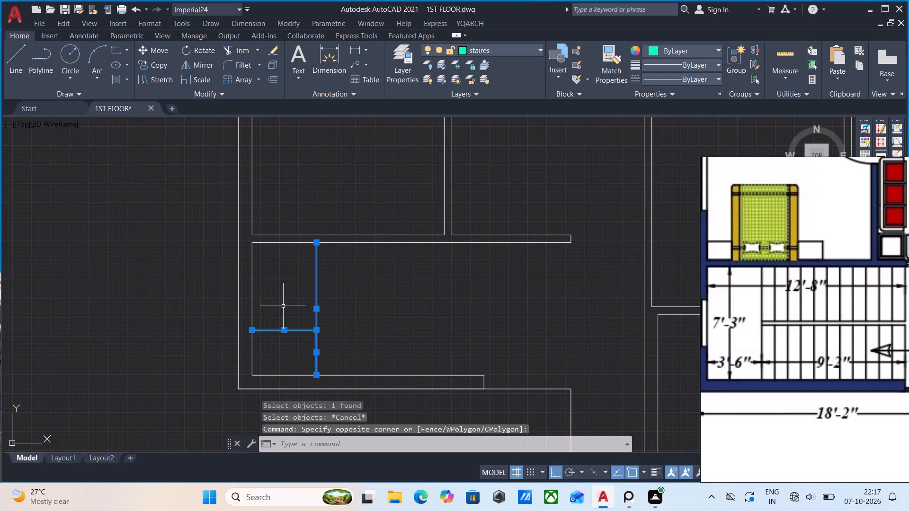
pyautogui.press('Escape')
# Run Overkill on the three stair landing lines with the default settings to remove duplicate and overlapping segments.
pyautogui.write('ov')
pyautogui.click(448, 330)
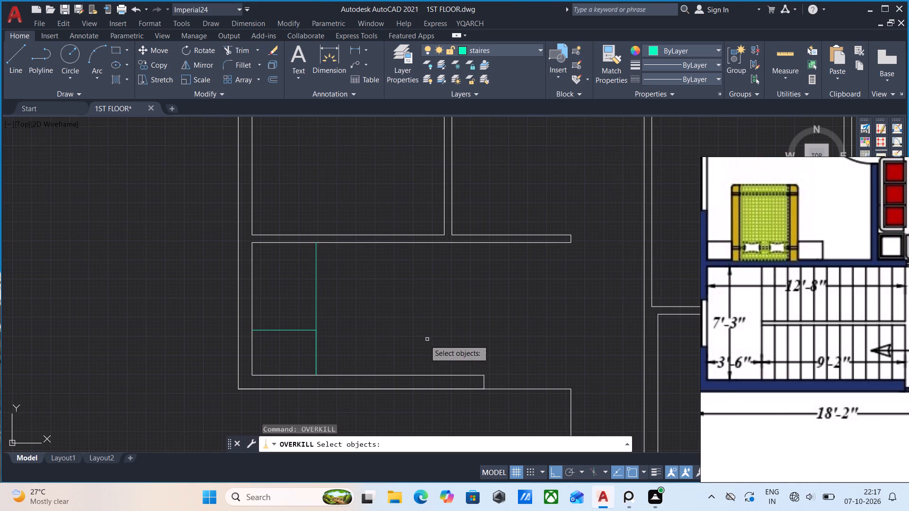
pyautogui.click(394, 350)
pyautogui.click(267, 288)
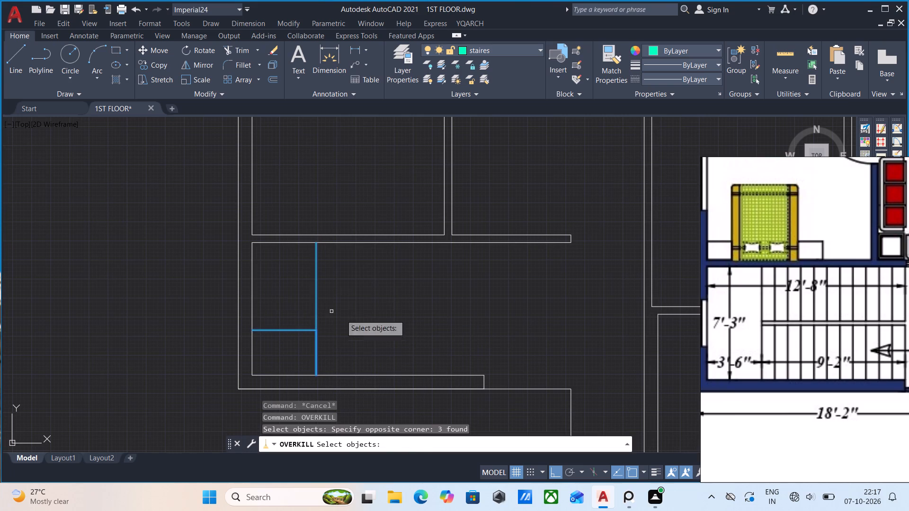
pyautogui.press('Delete')
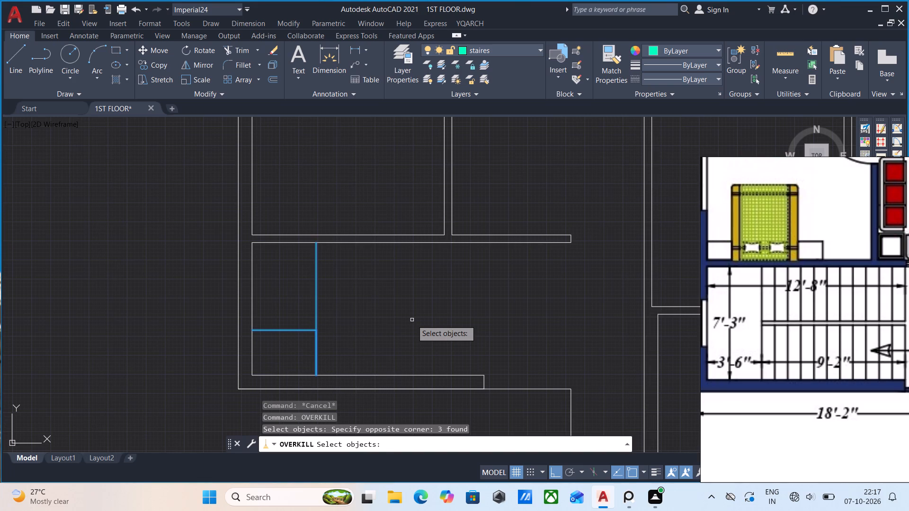
pyautogui.press('Return')
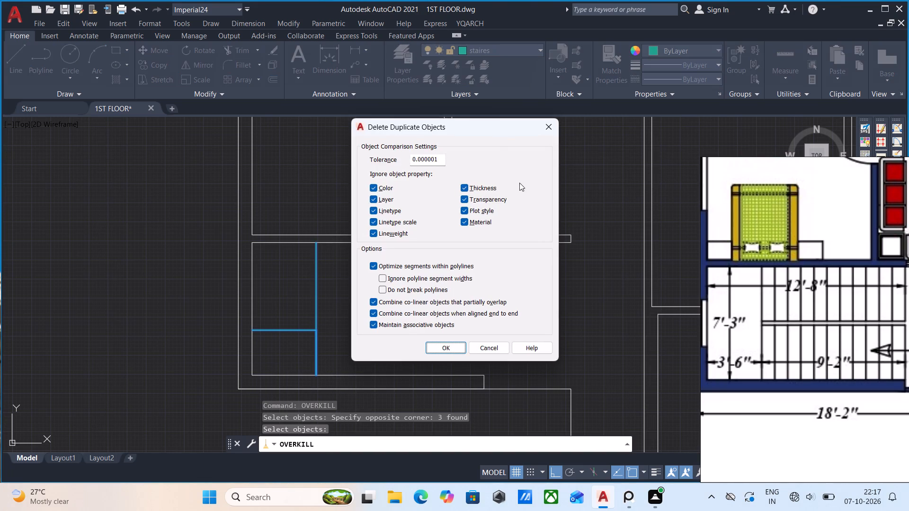
pyautogui.click(448, 345)
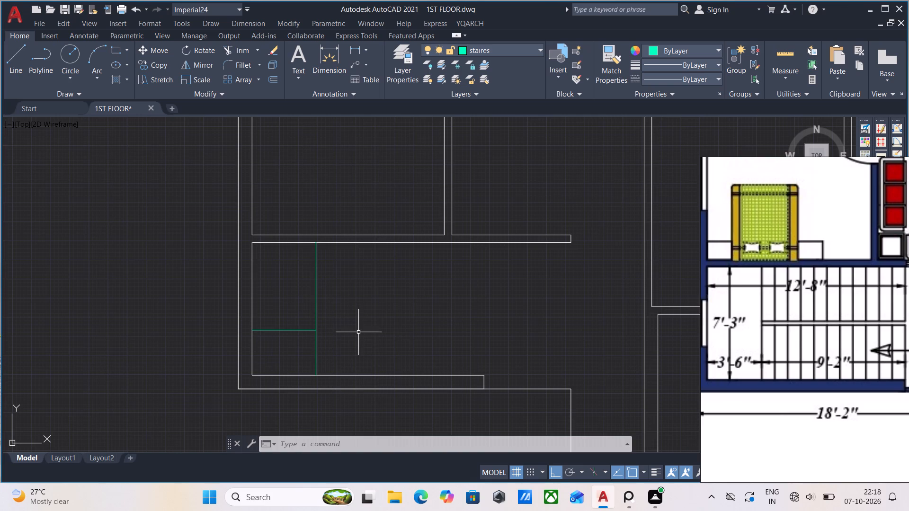
# Draw a 9'-2" horizontal stair flight line from the landing lines' junction, continuing away from the outer wall.
pyautogui.press('l')
pyautogui.press('Return')
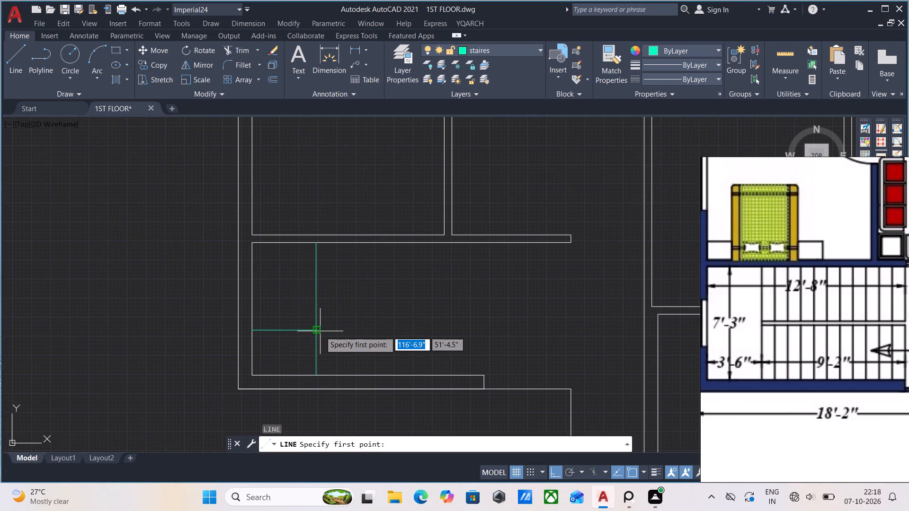
pyautogui.click(320, 331)
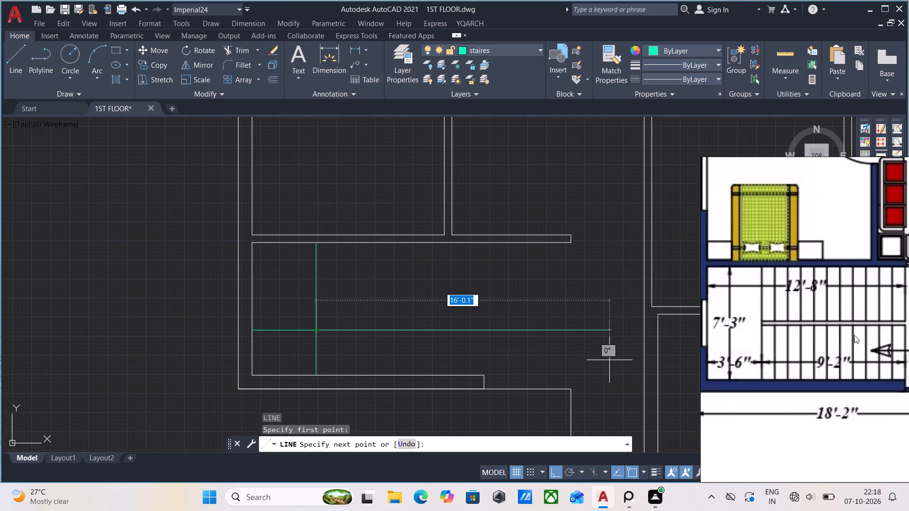
pyautogui.scroll(-1, 856, 335)
pyautogui.moveTo(845, 344); pyautogui.dragTo(794, 347, button='middle')
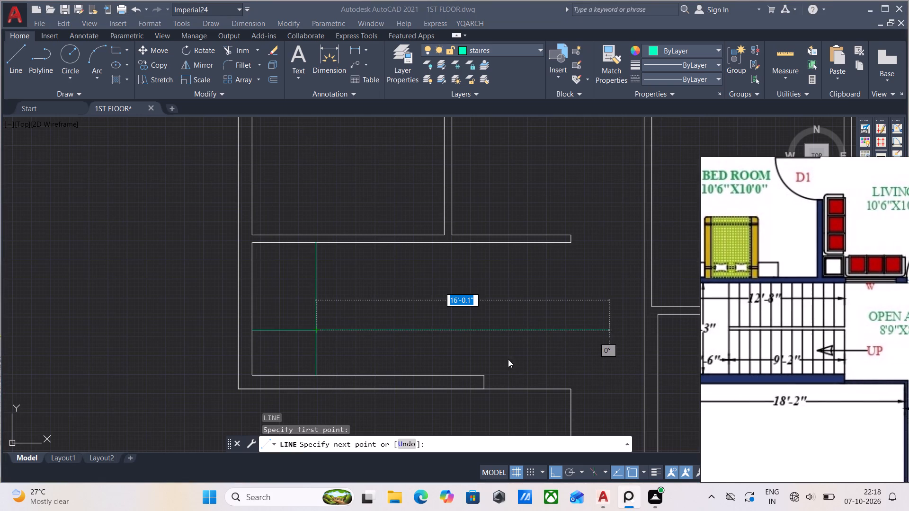
pyautogui.click(514, 345)
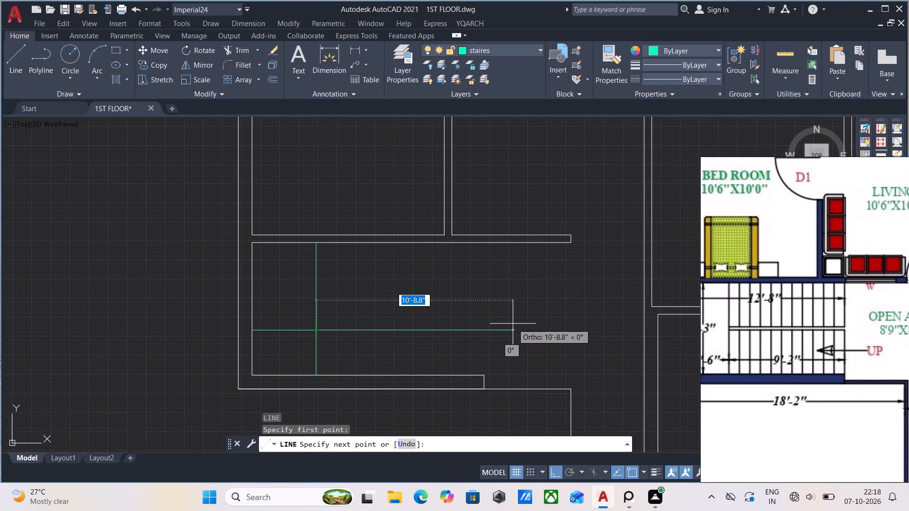
pyautogui.press('super+Up')
pyautogui.press('super+Down')
pyautogui.hotkey('alt', 'Up')
pyautogui.hotkey('alt', 'Down')
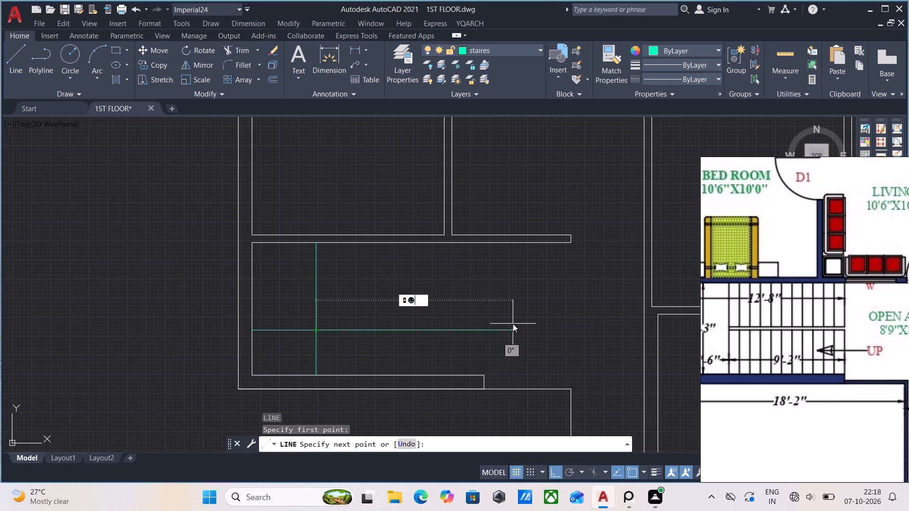
pyautogui.click(532, 341)
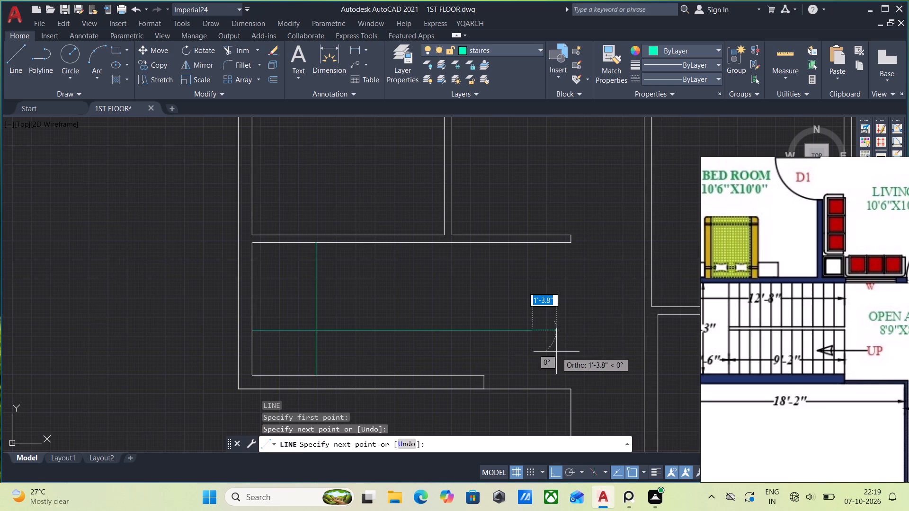
pyautogui.hotkey('ctrl', 'z')
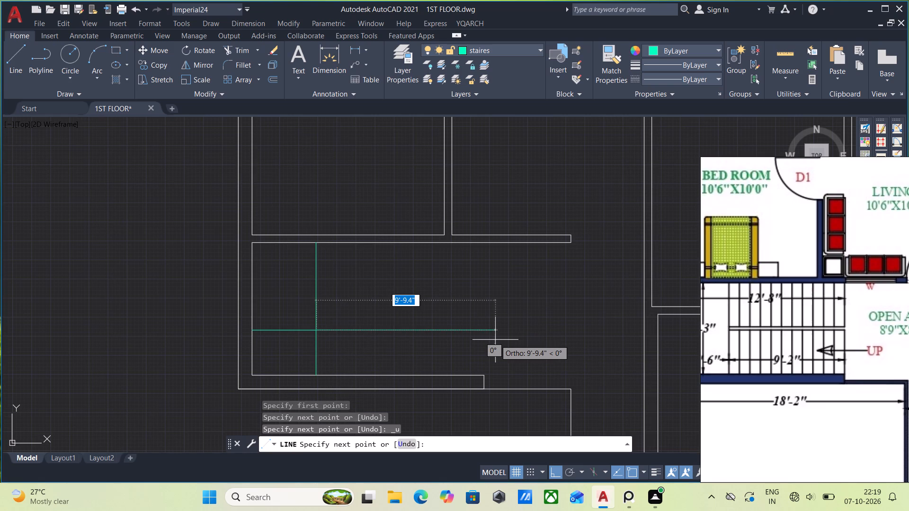
pyautogui.press('9')
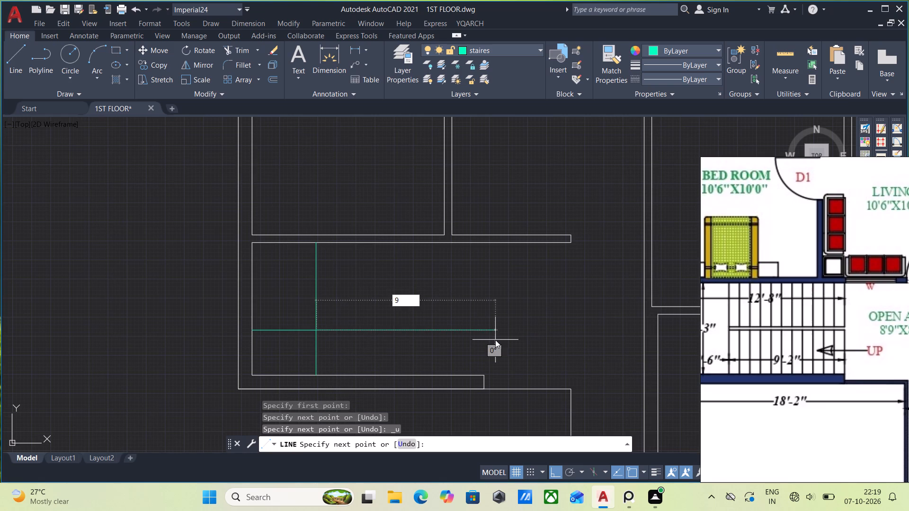
pyautogui.press("'")
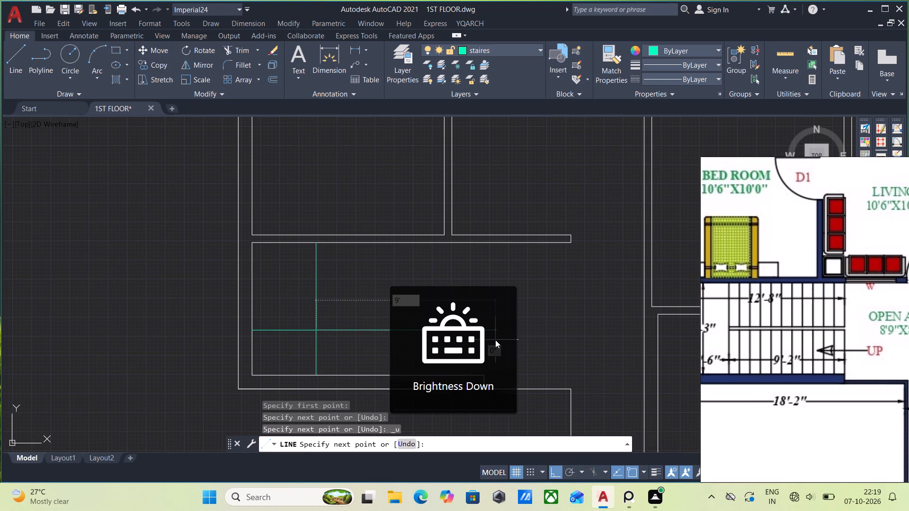
pyautogui.press('-')
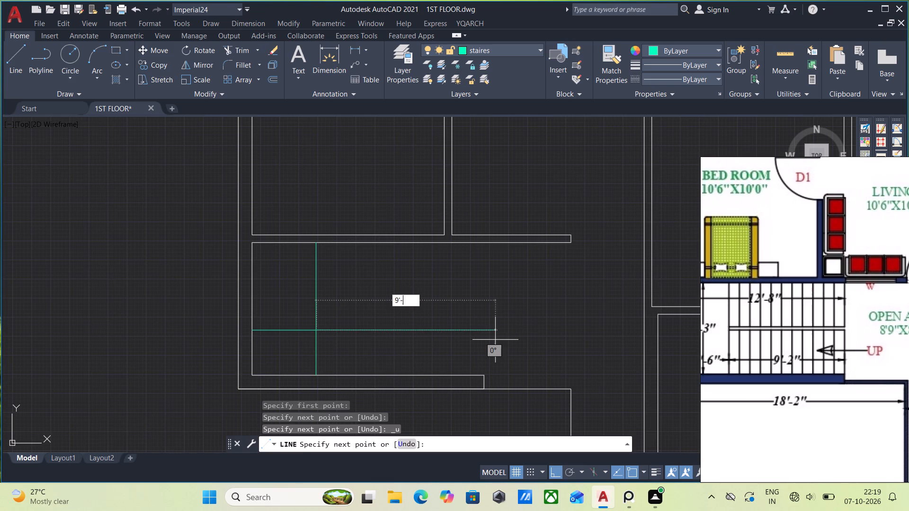
pyautogui.write('2"')
pyautogui.press('Return')
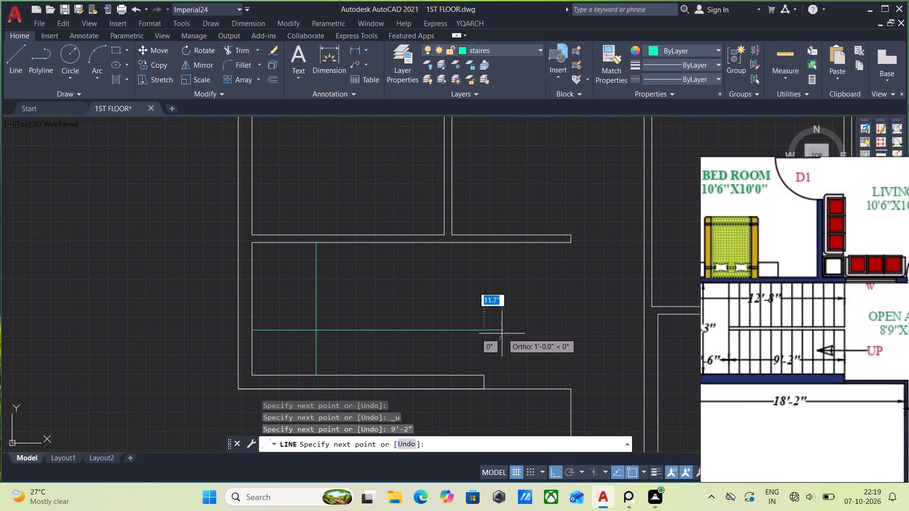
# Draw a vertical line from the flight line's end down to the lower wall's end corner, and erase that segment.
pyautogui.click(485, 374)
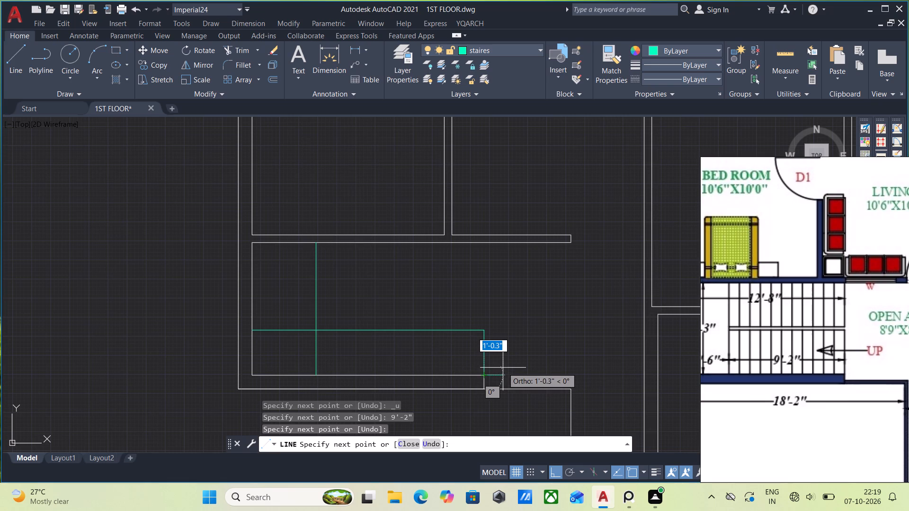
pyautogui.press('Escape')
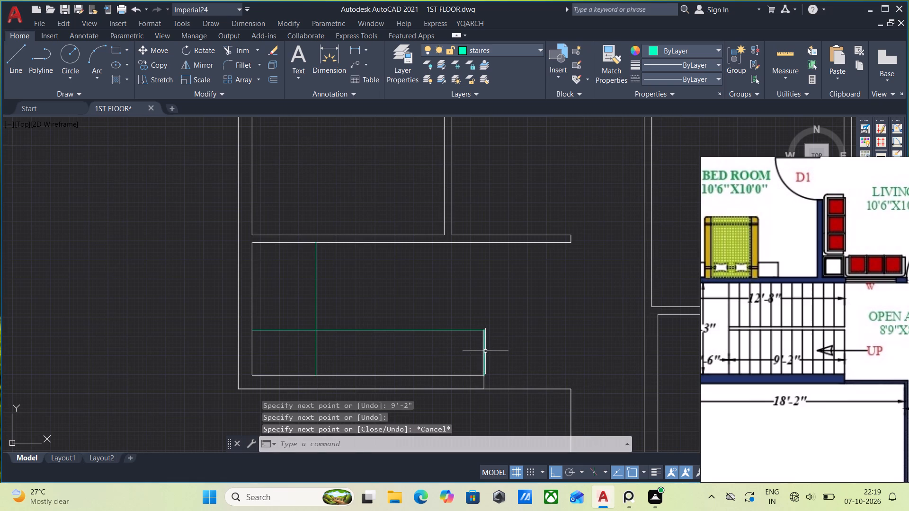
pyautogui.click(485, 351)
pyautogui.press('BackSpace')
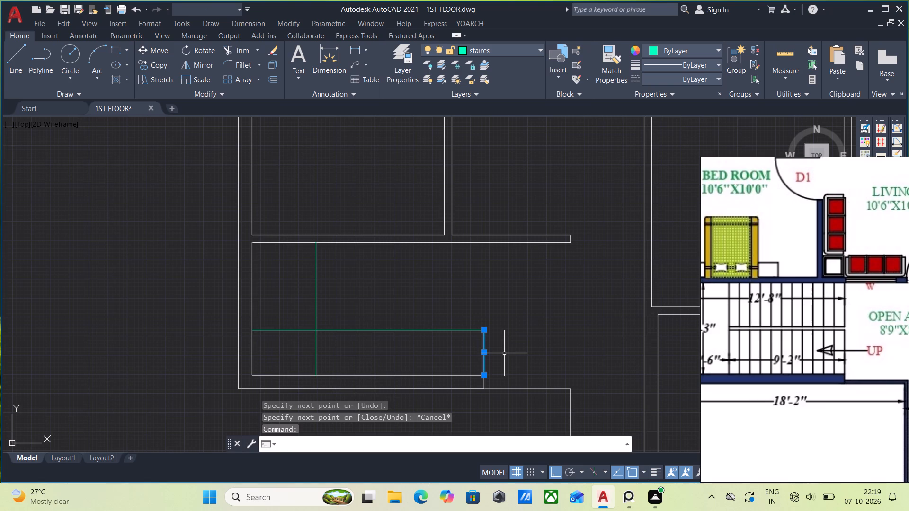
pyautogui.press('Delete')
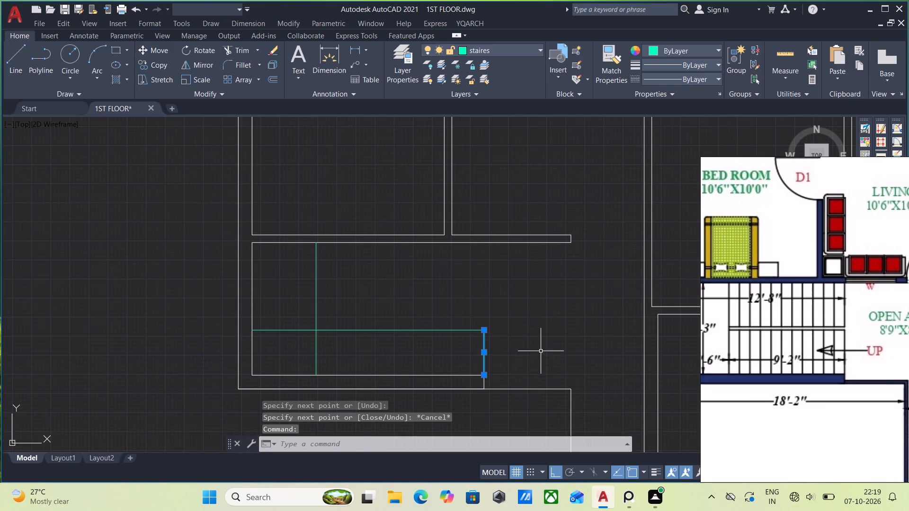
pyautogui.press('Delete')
# Draw a vertical line from the lower wall's inner end corner straight up to the upper wall, closing the stair flight's end.
pyautogui.press('l')
pyautogui.press('Return')
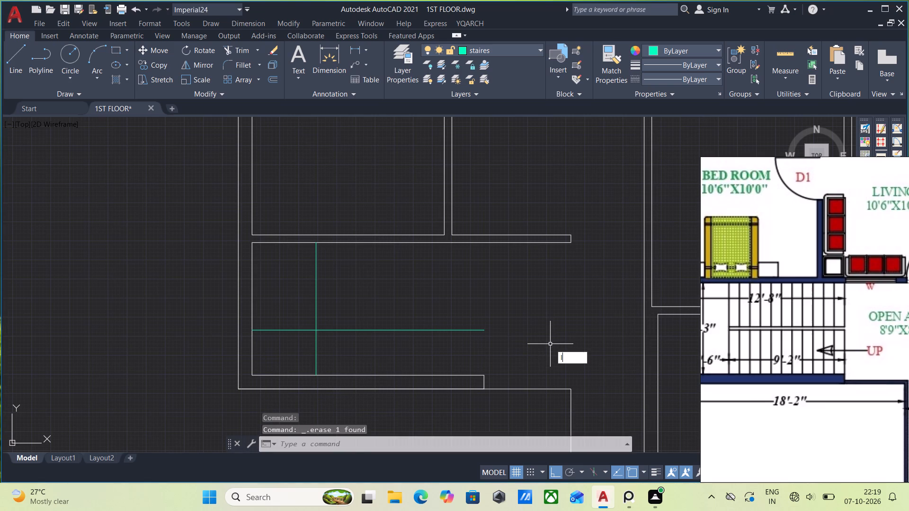
pyautogui.click(484, 373)
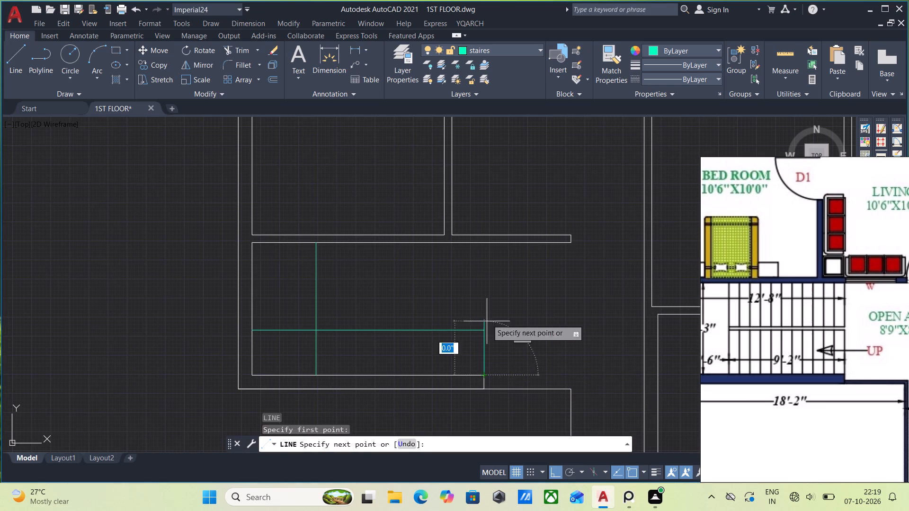
pyautogui.click(483, 241)
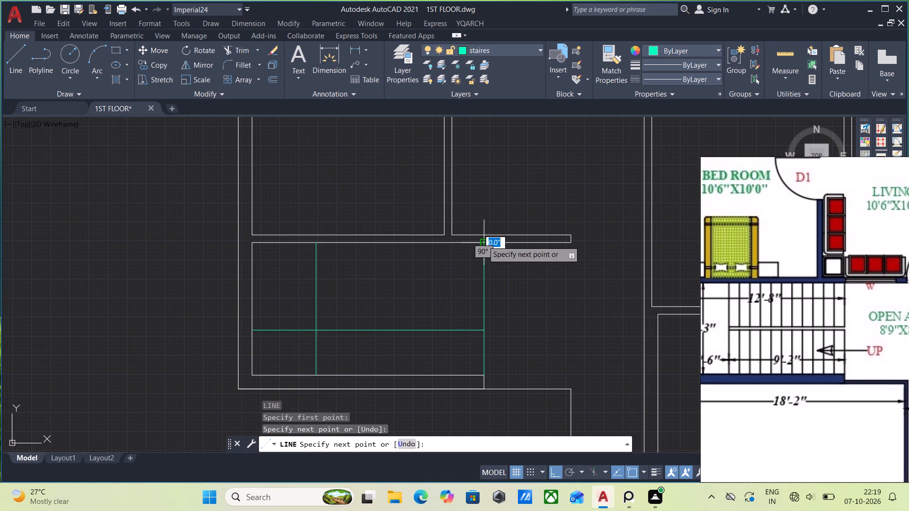
pyautogui.press('Escape')
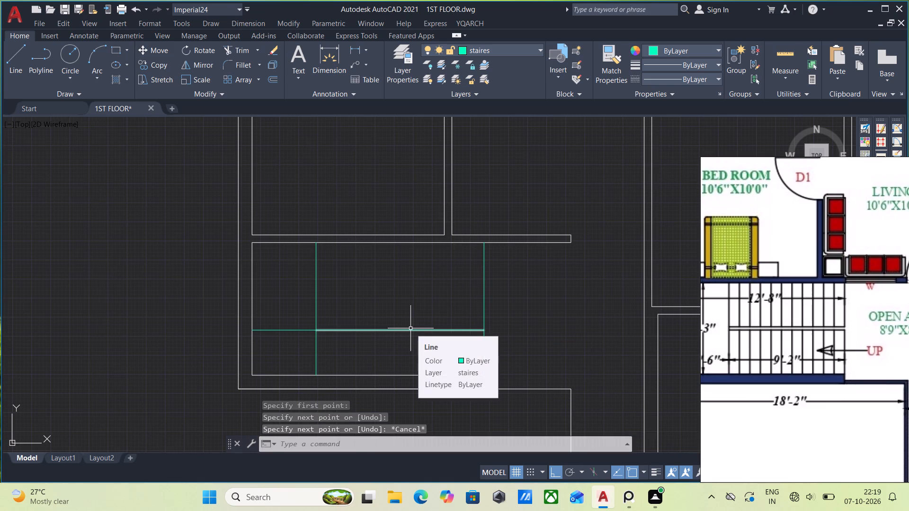
# Erase the horizontal flight line between the landing's vertical line and the flight's end line.
pyautogui.click(410, 328)
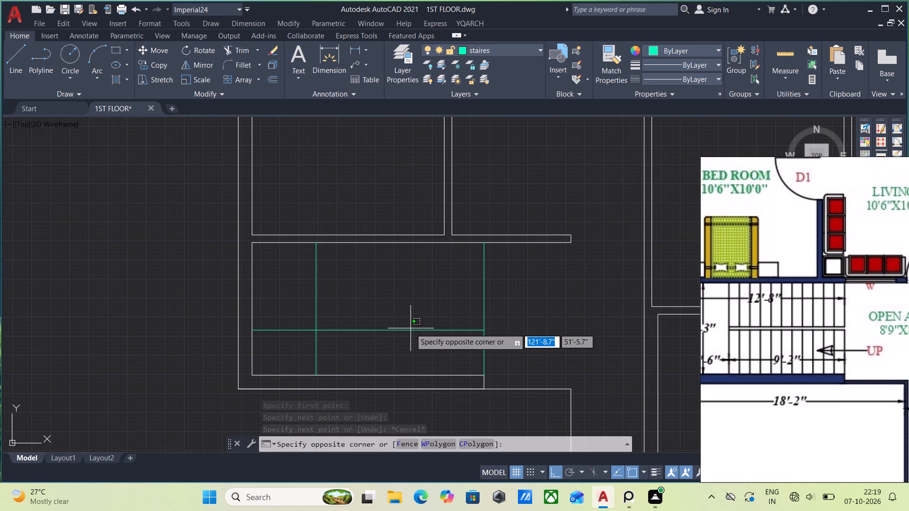
pyautogui.click(414, 330)
pyautogui.click(413, 330)
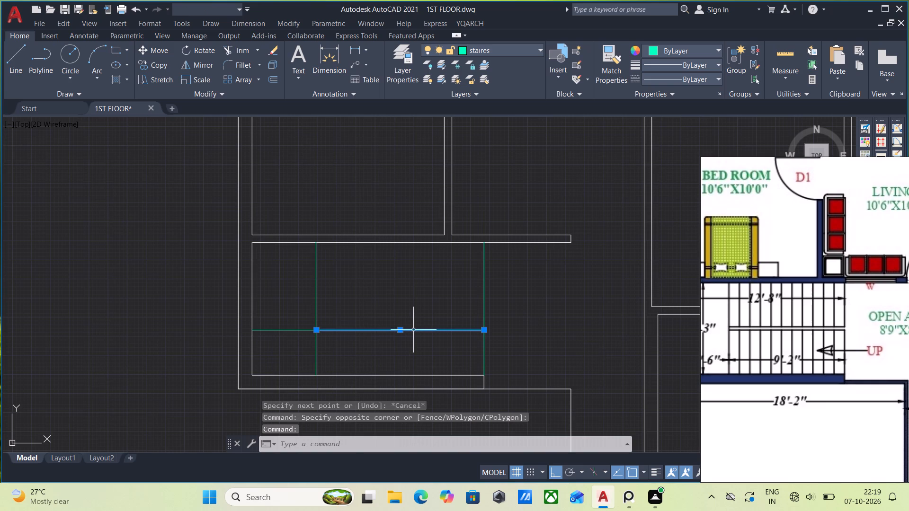
pyautogui.press('Delete')
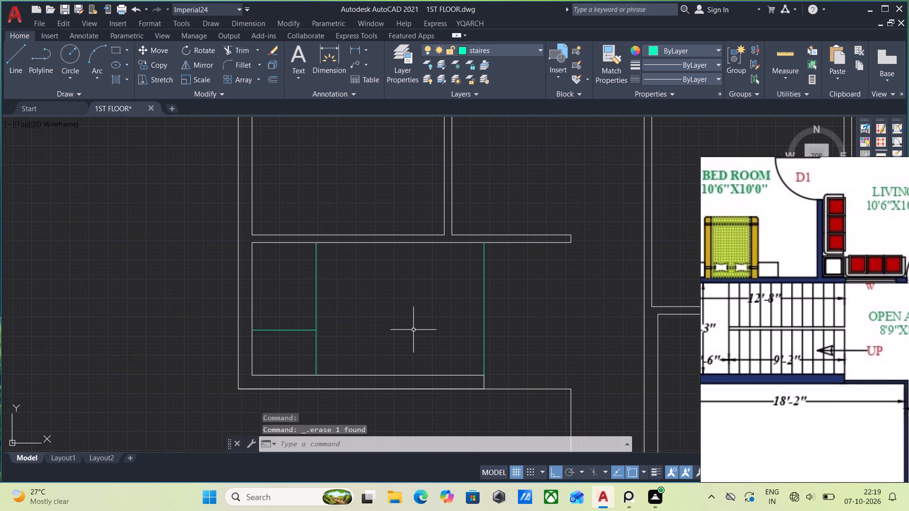
# Draw a horizontal centre line from the midpoint of the flight's end line across to the landing's vertical line.
pyautogui.press('l')
pyautogui.press('Return')
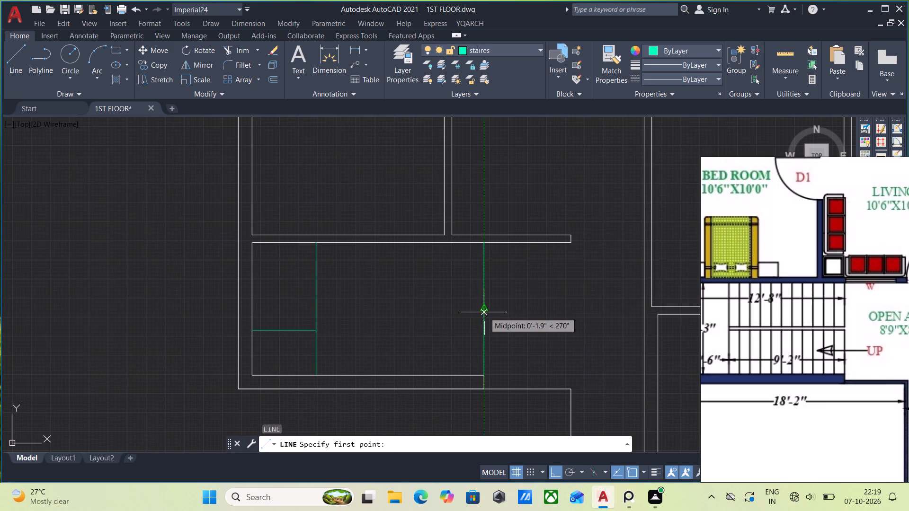
pyautogui.click(484, 311)
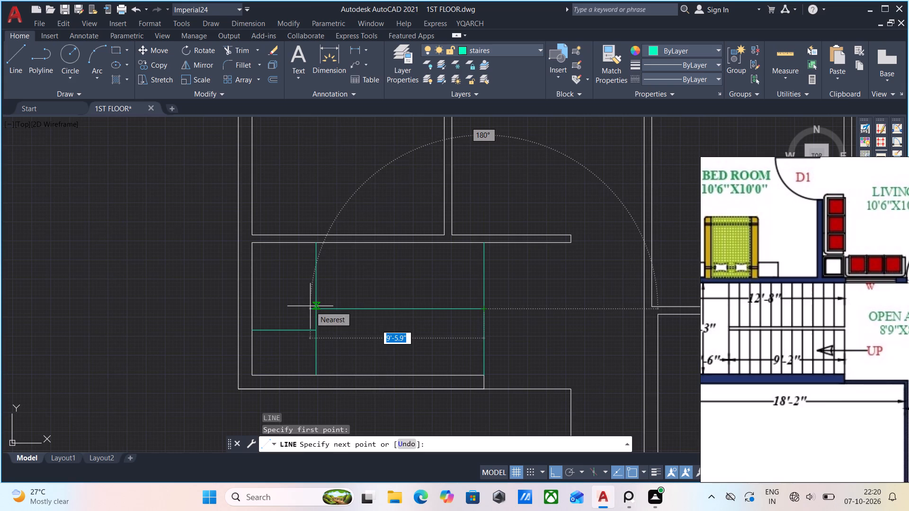
pyautogui.click(315, 309)
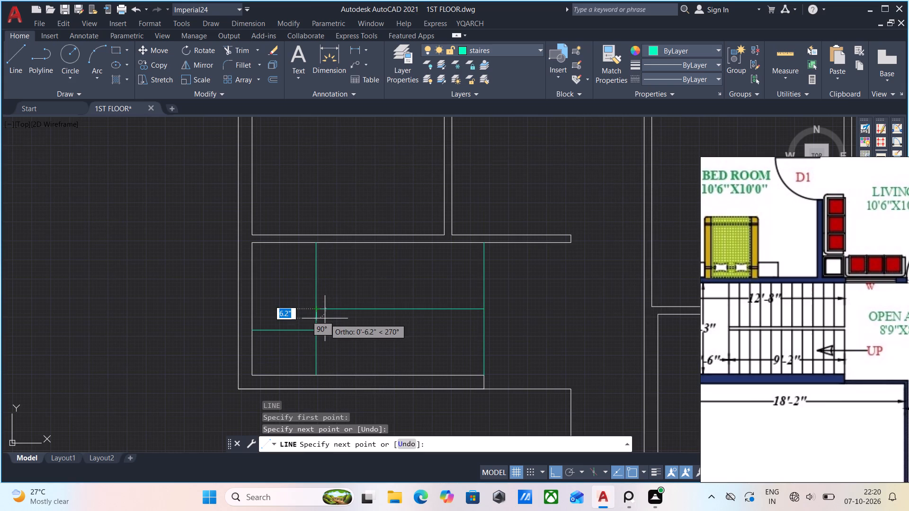
pyautogui.press('Escape')
# Offset the stair's horizontal centre line 2" to both sides, once below and once above.
pyautogui.click(392, 309)
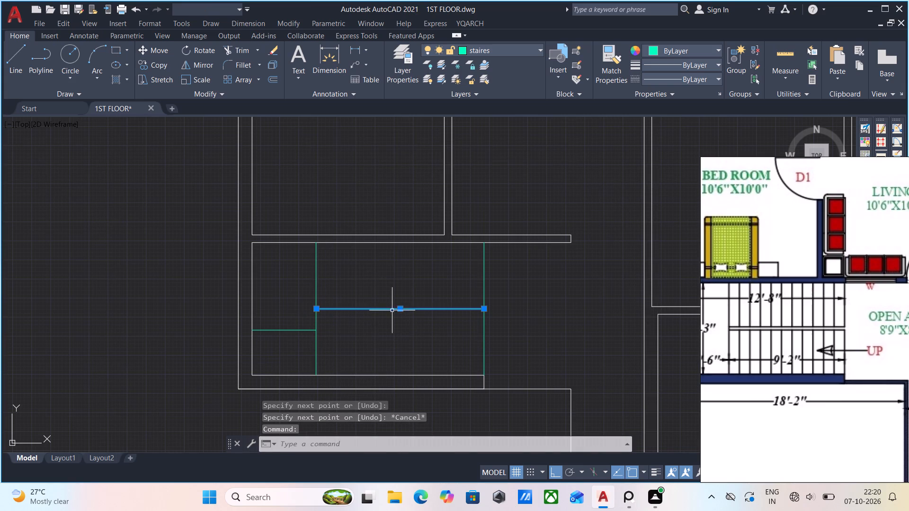
pyautogui.press('o')
pyautogui.press('f')
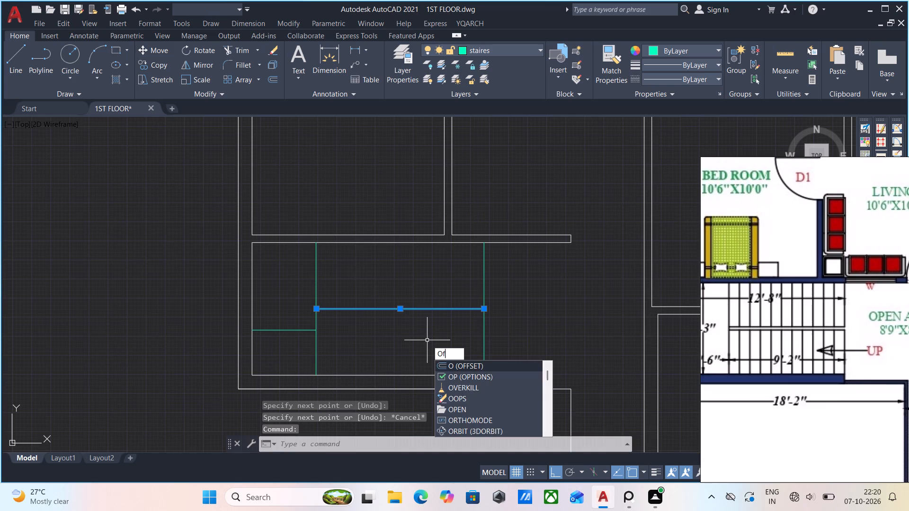
pyautogui.click(462, 366)
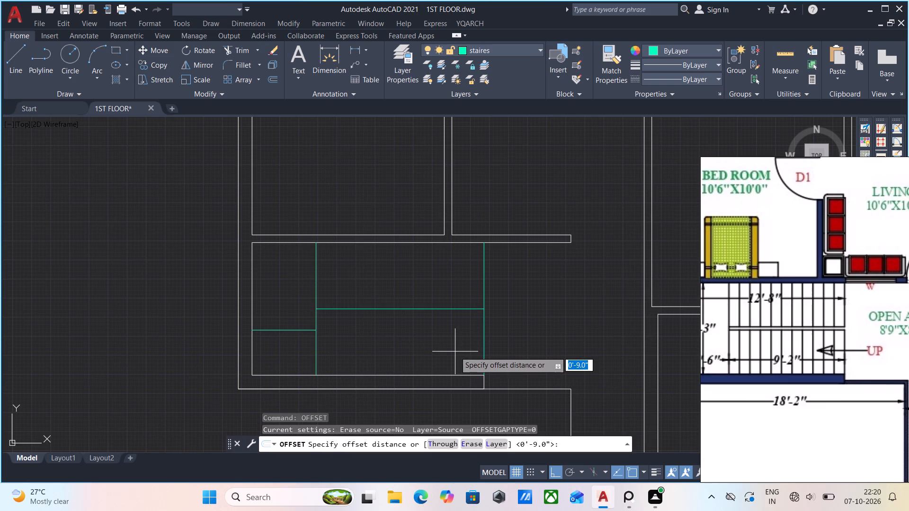
pyautogui.press('2')
pyautogui.press('Return')
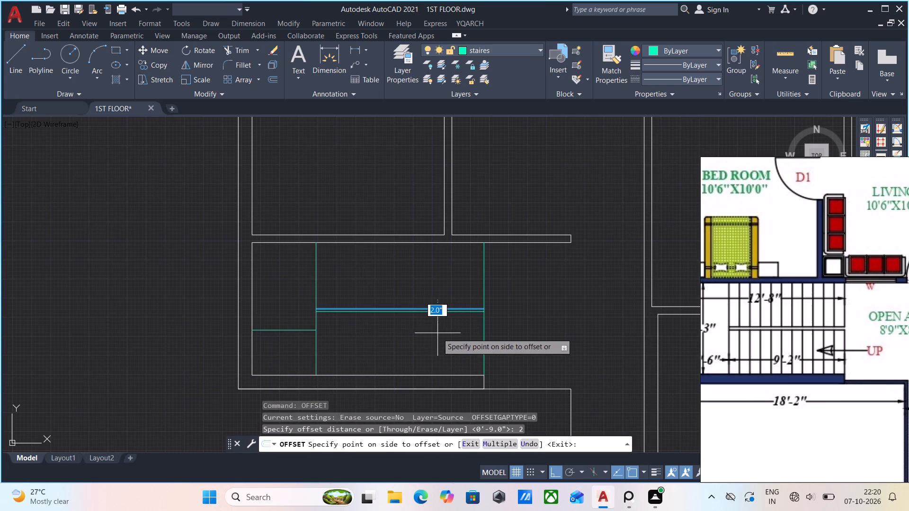
pyautogui.click(428, 340)
pyautogui.click(410, 308)
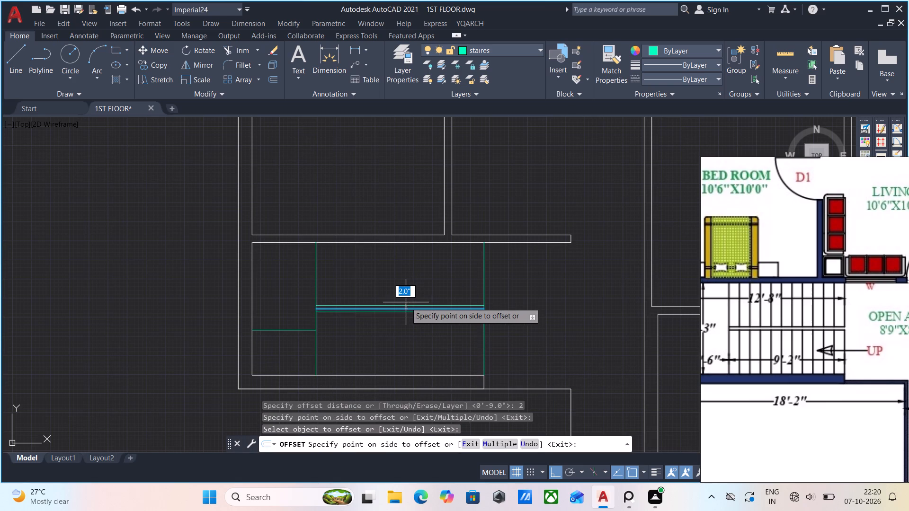
pyautogui.click(406, 302)
pyautogui.press('Escape')
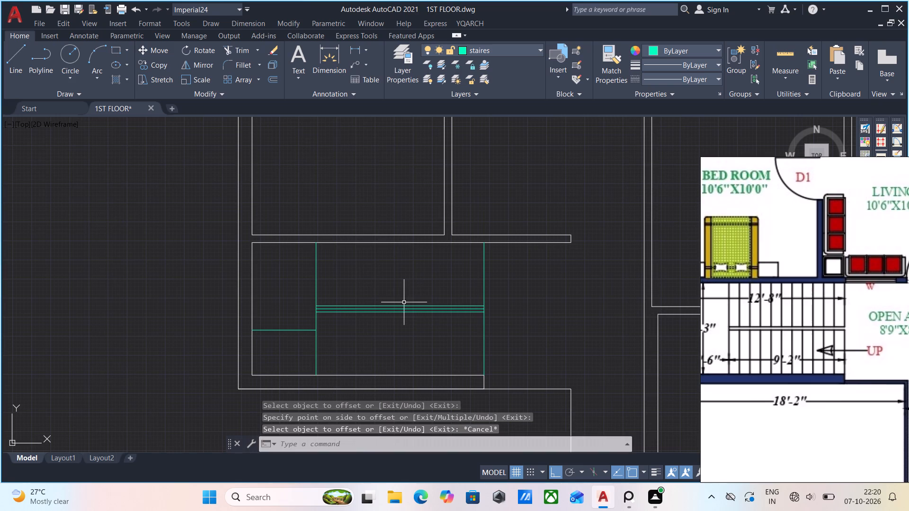
# Erase the original centre line between the two offset lines.
pyautogui.click(395, 307)
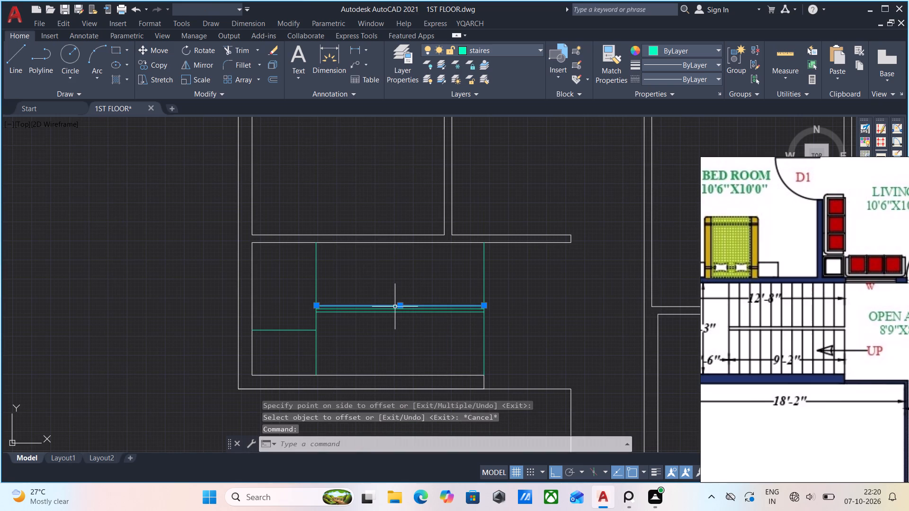
pyautogui.scroll(2, 401, 310)
pyautogui.press('Escape')
pyautogui.click(399, 307)
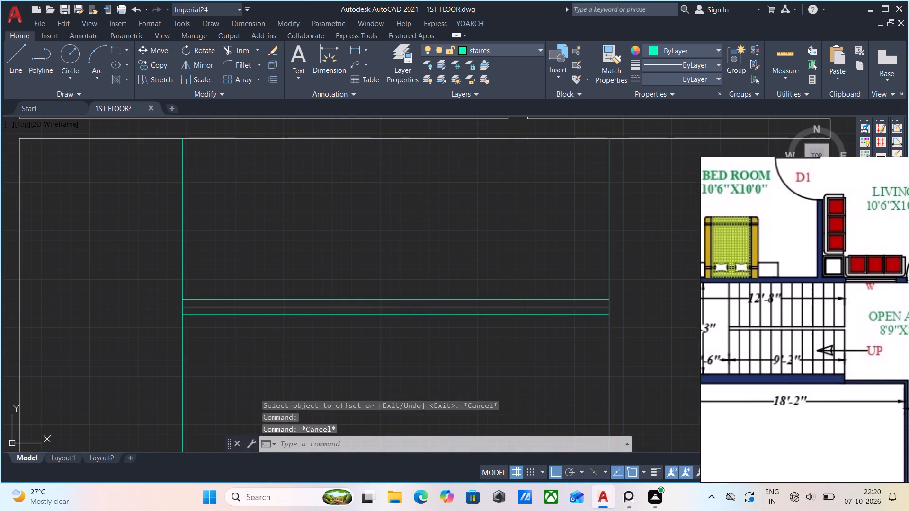
pyautogui.press('Delete')
# Copy the landing's vertical line from its lower end as an 11-item array fitted over 9'-2" to the flight's end line.
pyautogui.scroll(-2, 407, 311)
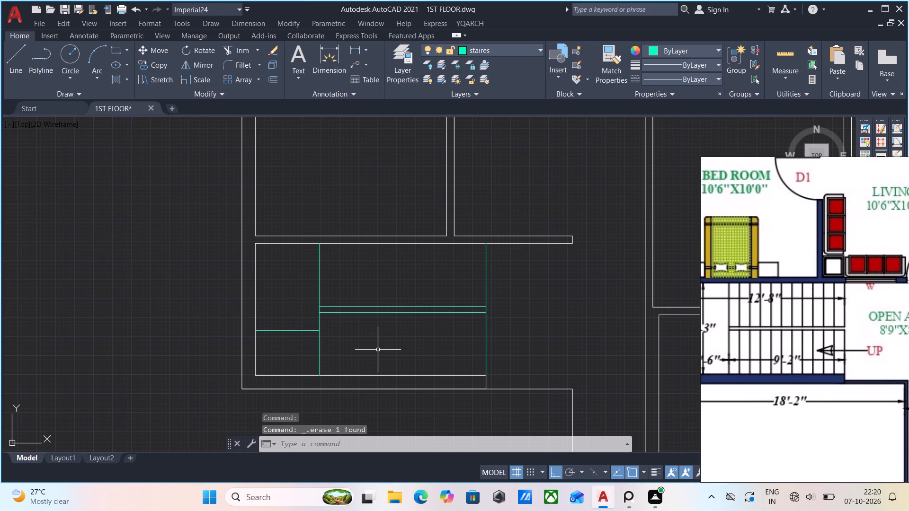
pyautogui.click(319, 350)
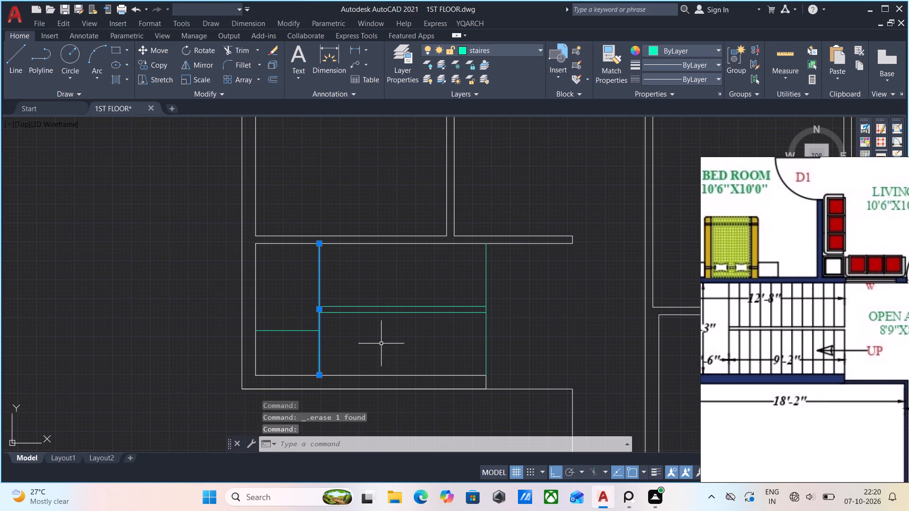
pyautogui.scroll(1, 382, 341)
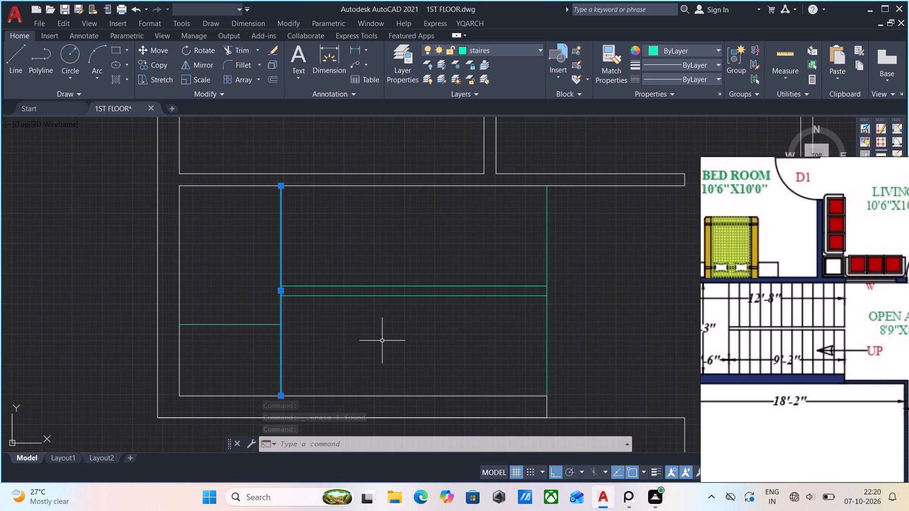
pyautogui.write('co')
pyautogui.press('Return')
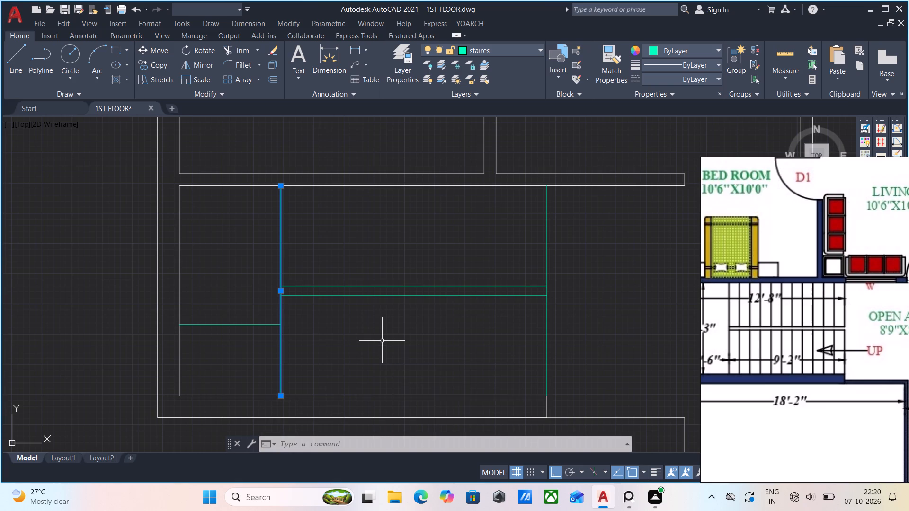
pyautogui.click(280, 396)
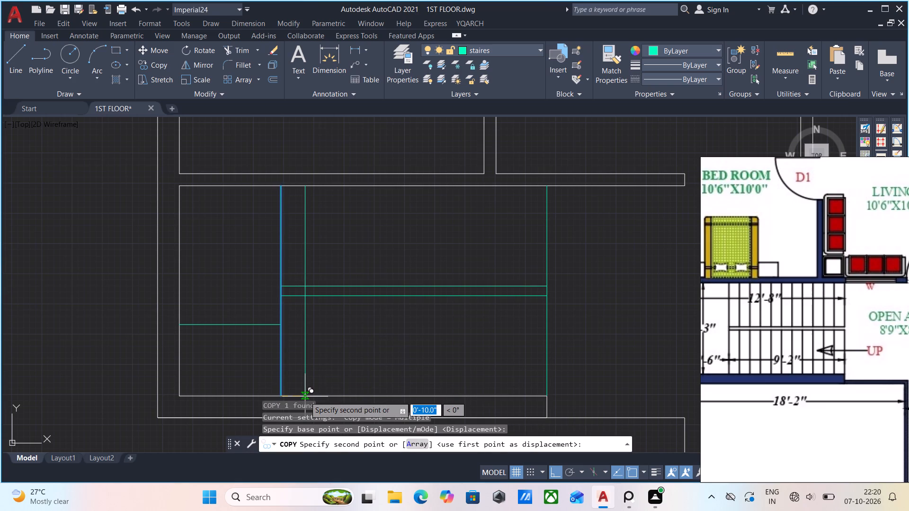
pyautogui.click(415, 443)
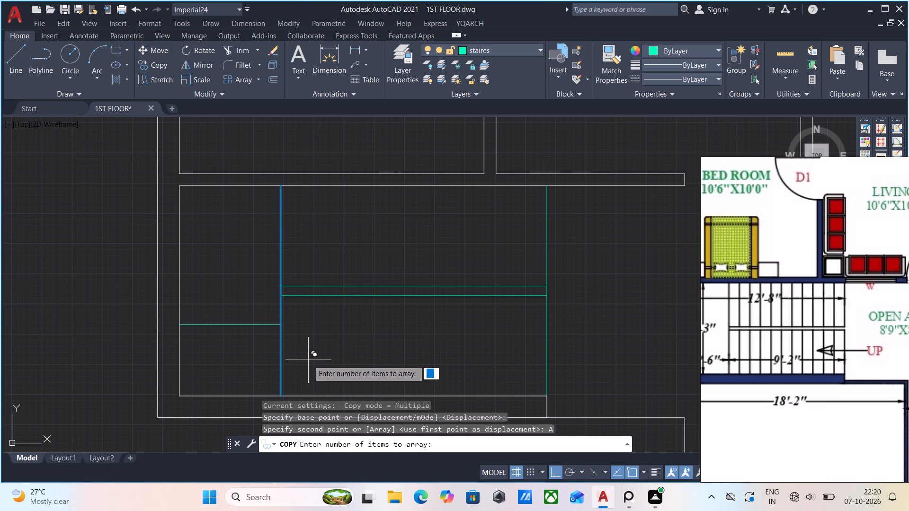
pyautogui.press('1')
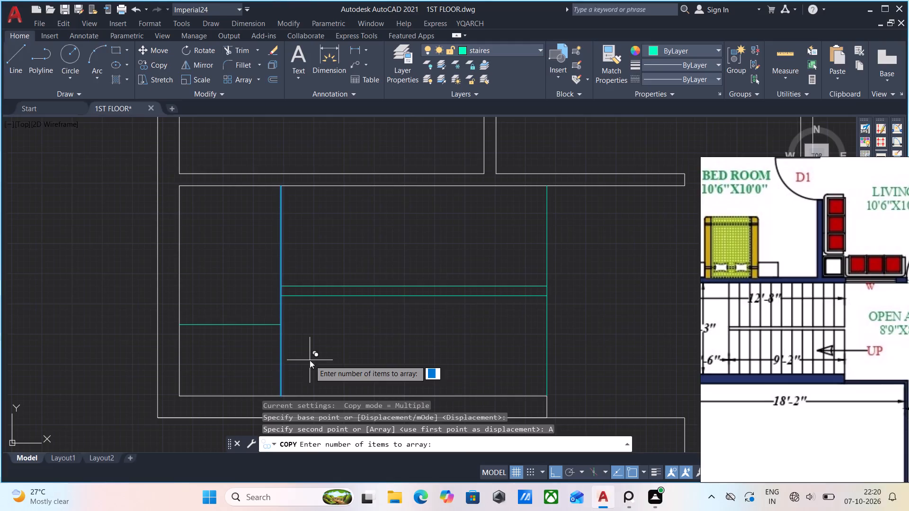
pyautogui.click(310, 360)
pyautogui.press('1')
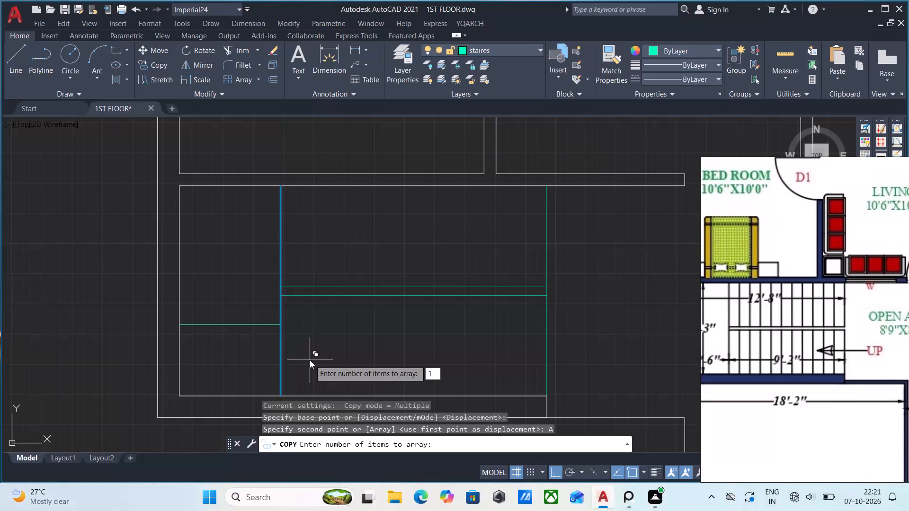
pyautogui.press('1')
pyautogui.press('Return')
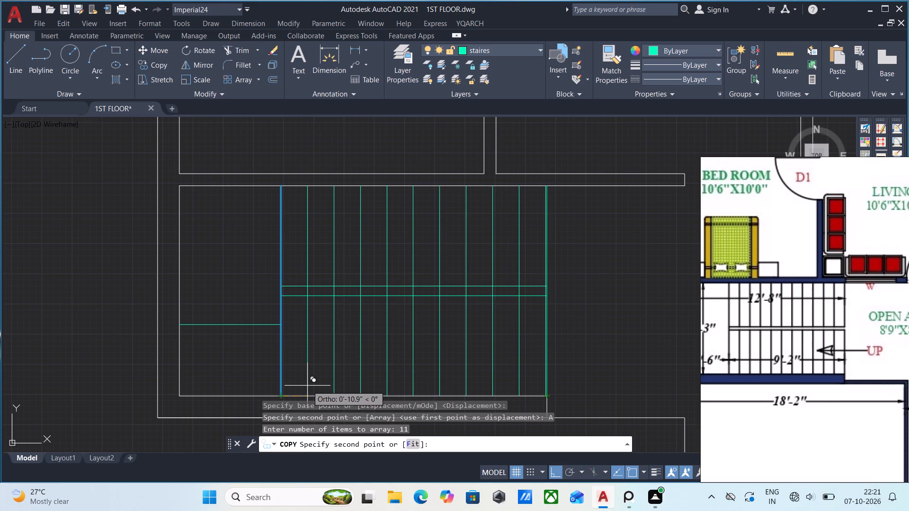
pyautogui.click(415, 443)
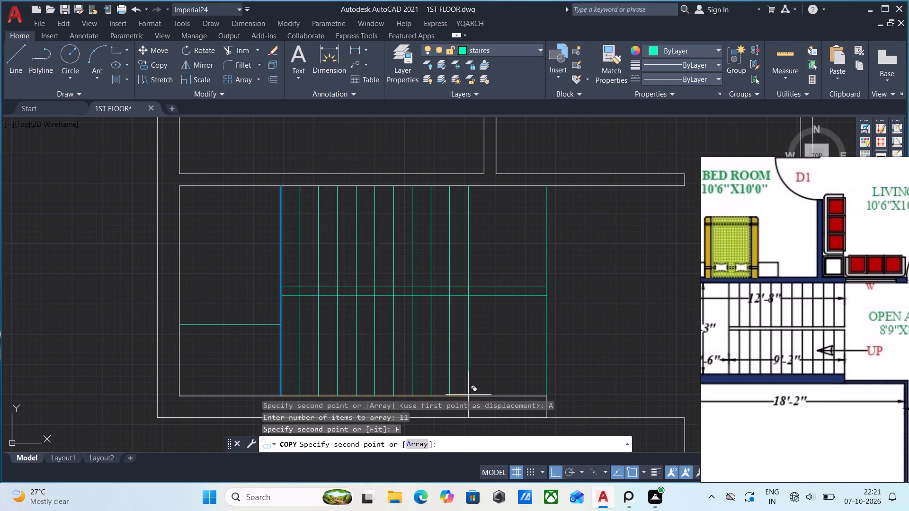
pyautogui.click(546, 396)
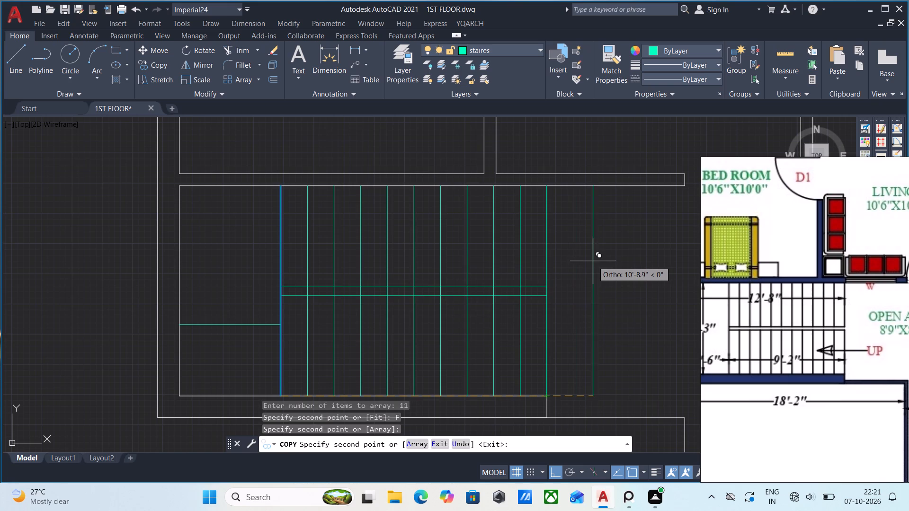
pyautogui.press('Escape')
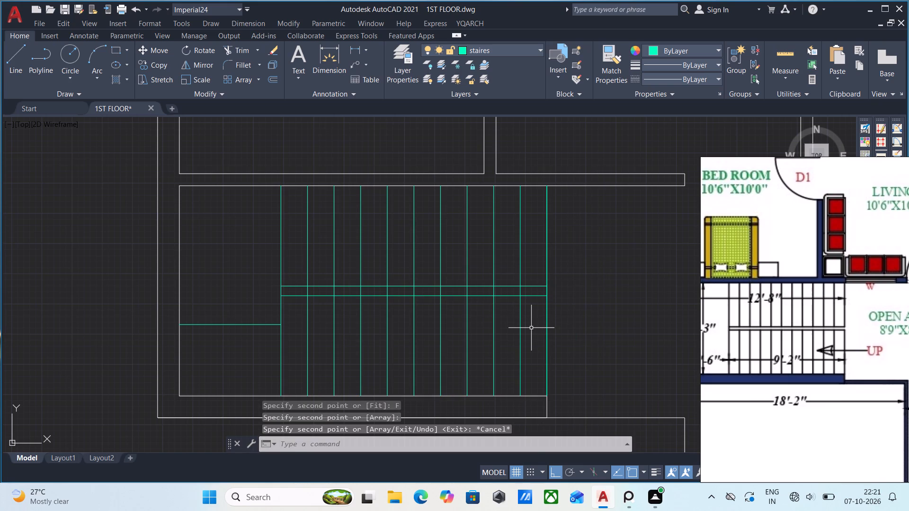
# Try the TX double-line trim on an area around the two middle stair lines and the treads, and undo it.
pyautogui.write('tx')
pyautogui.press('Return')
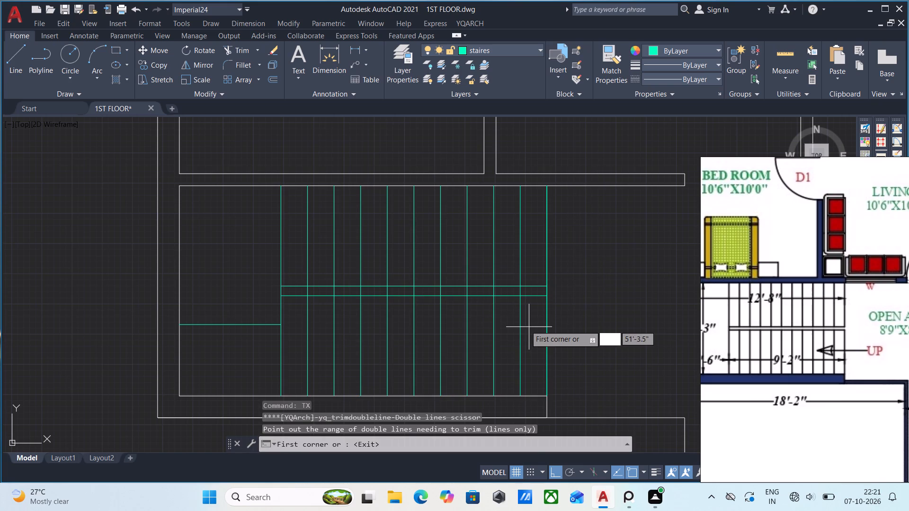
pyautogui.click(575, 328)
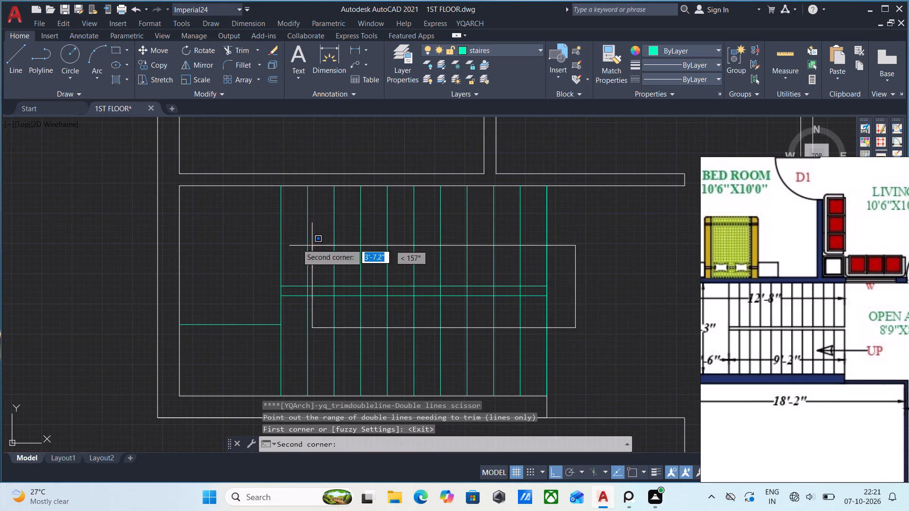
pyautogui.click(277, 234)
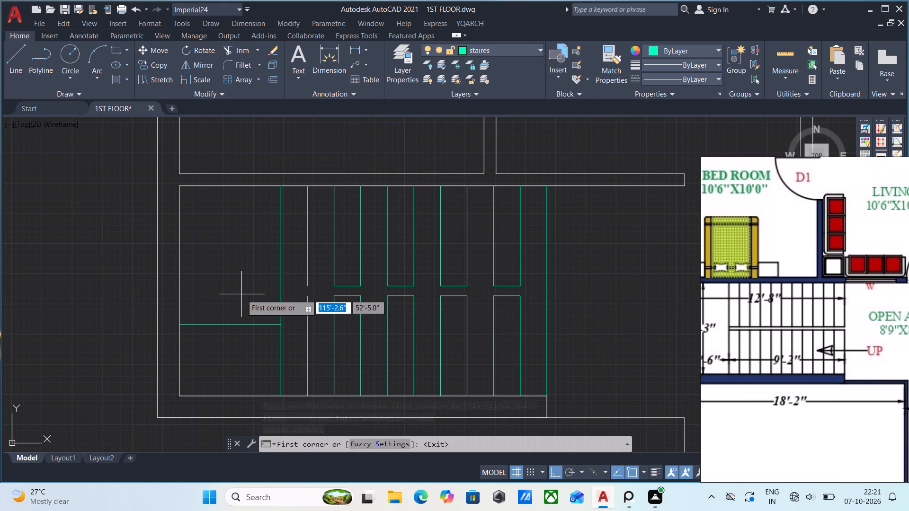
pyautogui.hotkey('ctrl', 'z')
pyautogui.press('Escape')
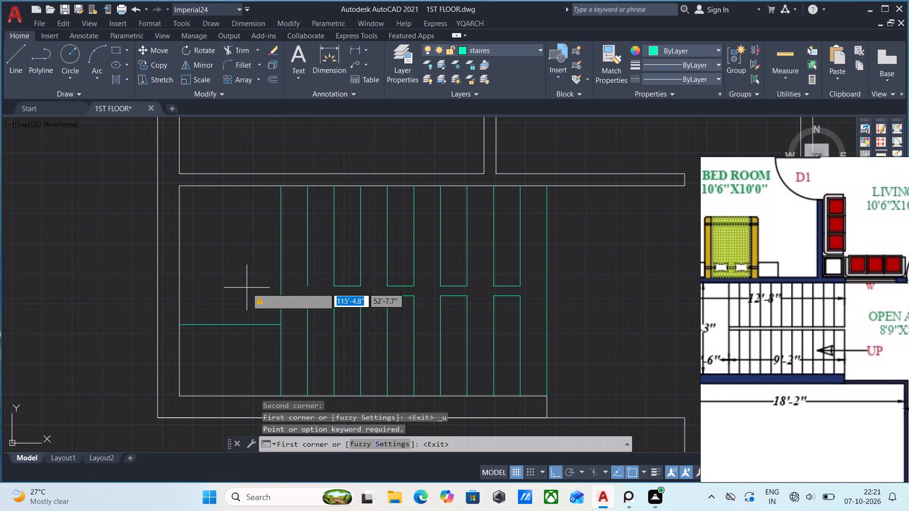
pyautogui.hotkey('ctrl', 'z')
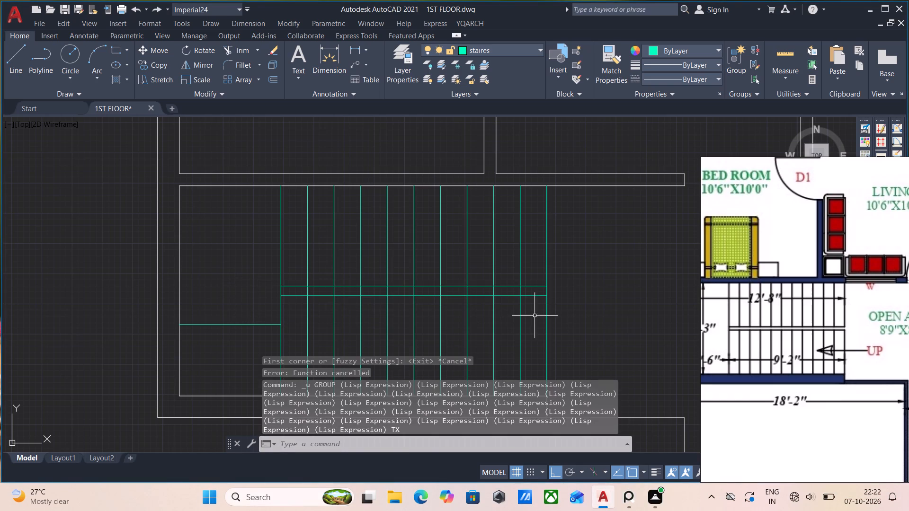
# Cut the treads across the stair's central gap with the TX double-line trim, over one wide area and one near the landing.
pyautogui.write('tx')
pyautogui.press('Return')
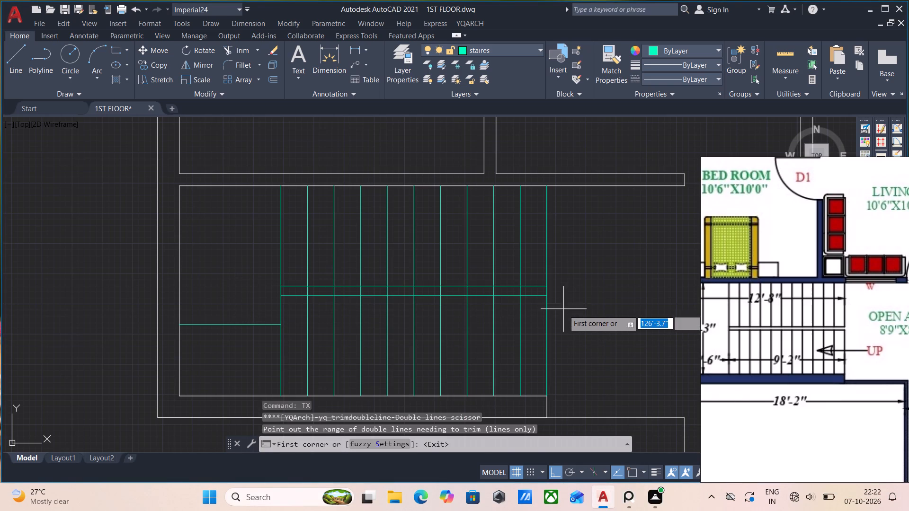
pyautogui.click(563, 311)
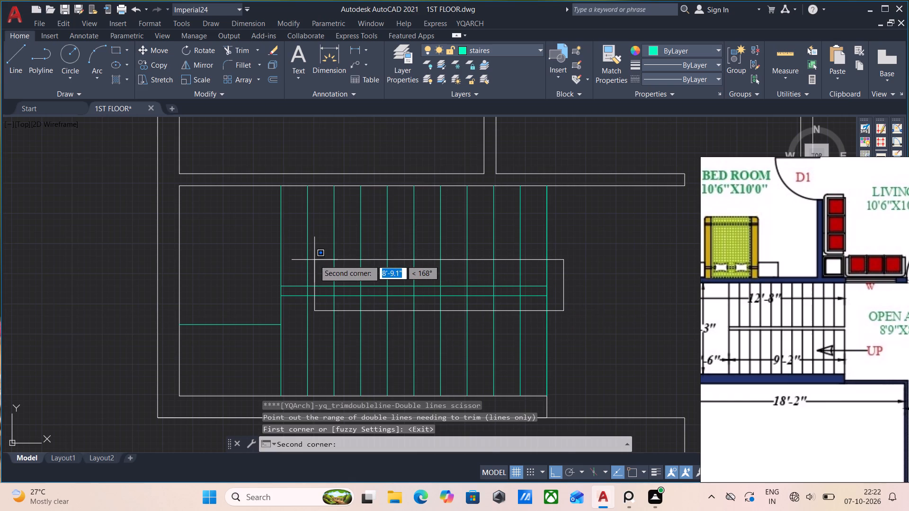
pyautogui.click(314, 260)
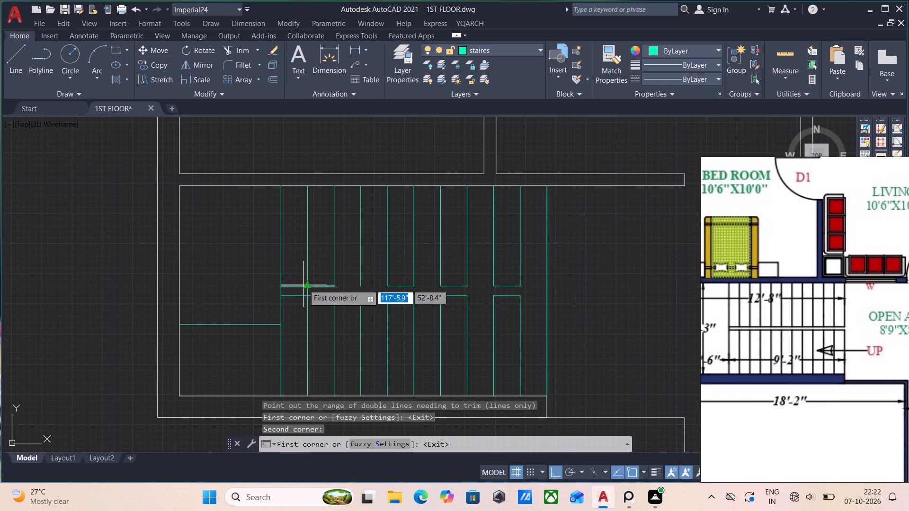
pyautogui.click(326, 307)
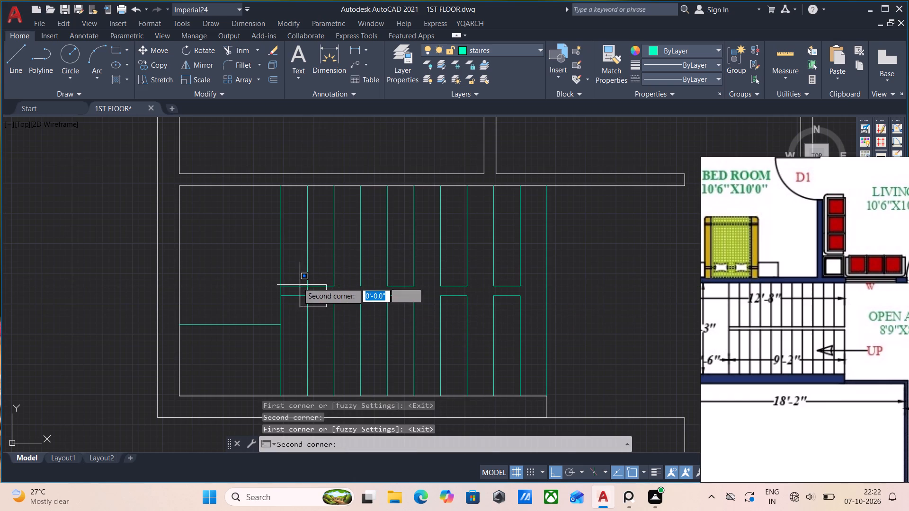
pyautogui.click(291, 261)
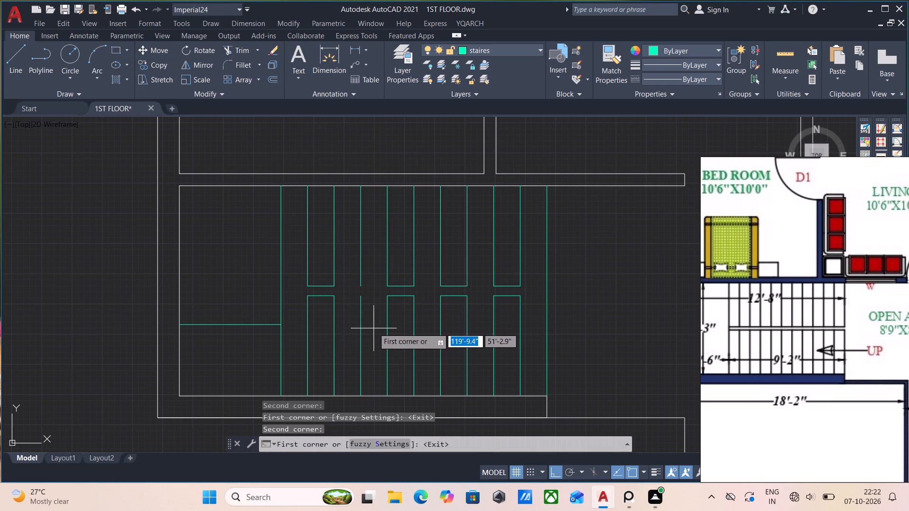
pyautogui.scroll(1, 371, 322)
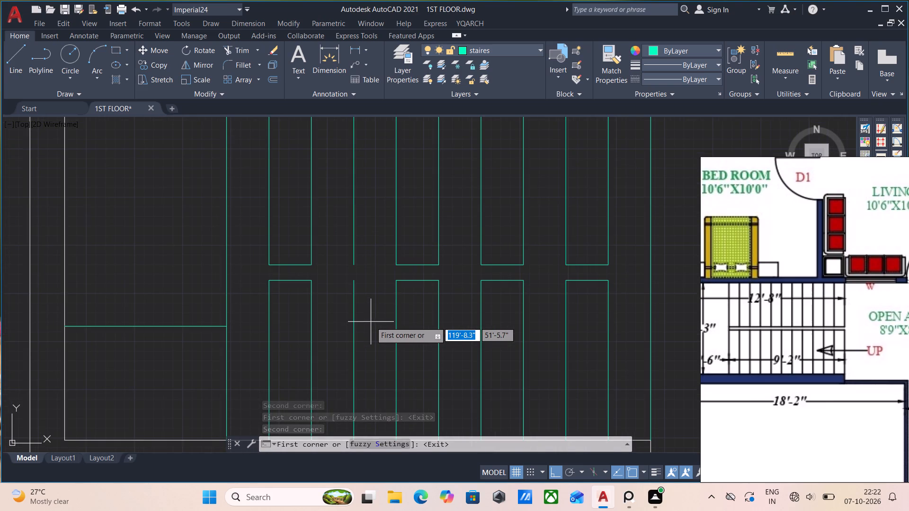
pyautogui.press('Escape')
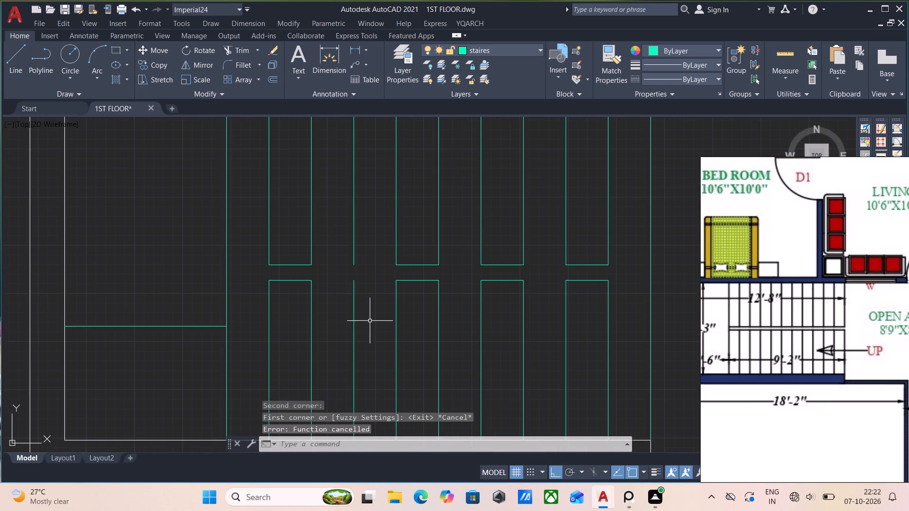
# Draw two horizontal lines from the first tread beyond the landing line back to it, along the upper and lower gap edges.
pyautogui.press('l')
pyautogui.press('Return')
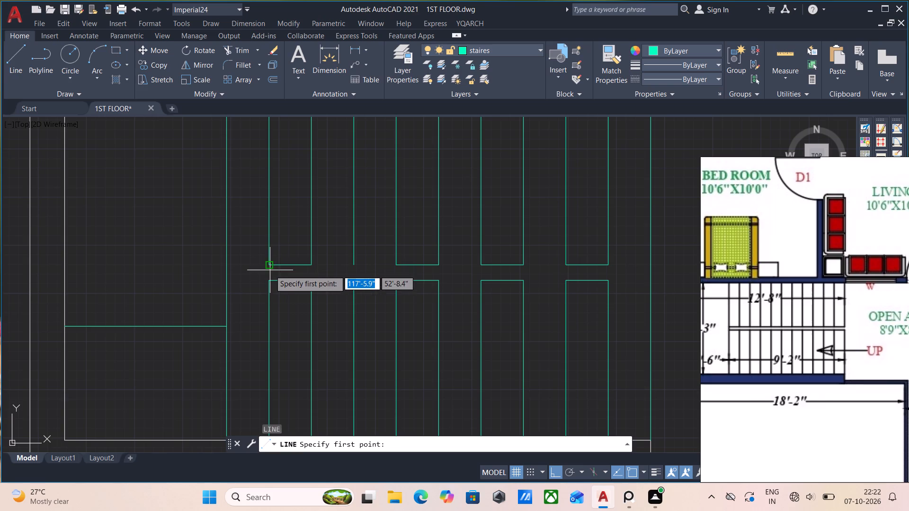
pyautogui.click(268, 266)
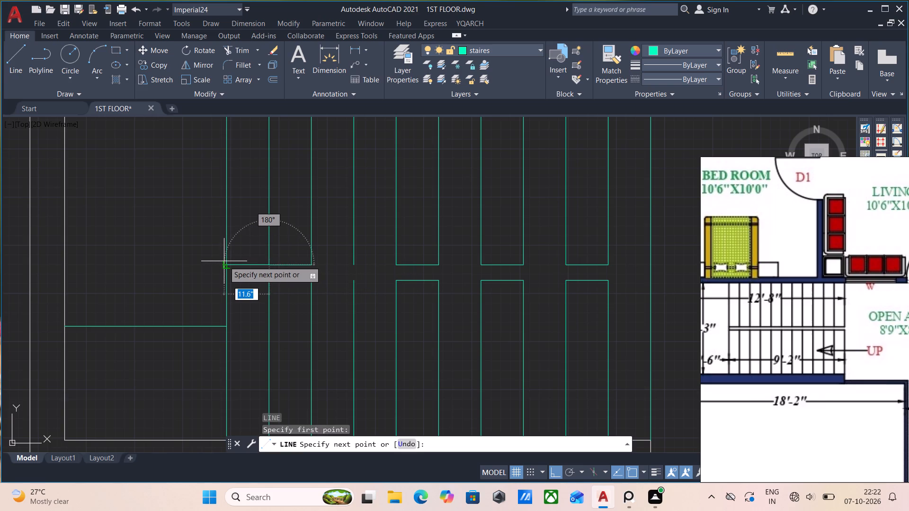
pyautogui.click(224, 261)
pyautogui.press('Escape')
pyautogui.press('l')
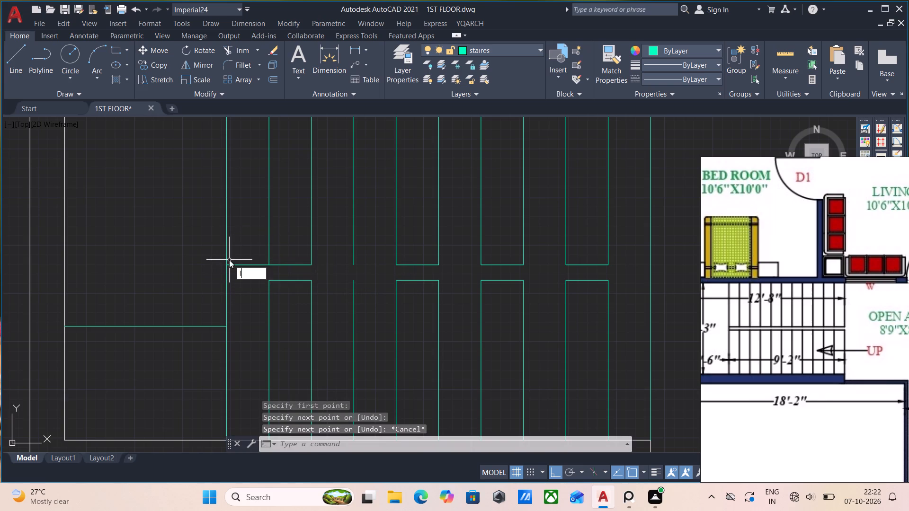
pyautogui.press('Return')
pyautogui.click(266, 279)
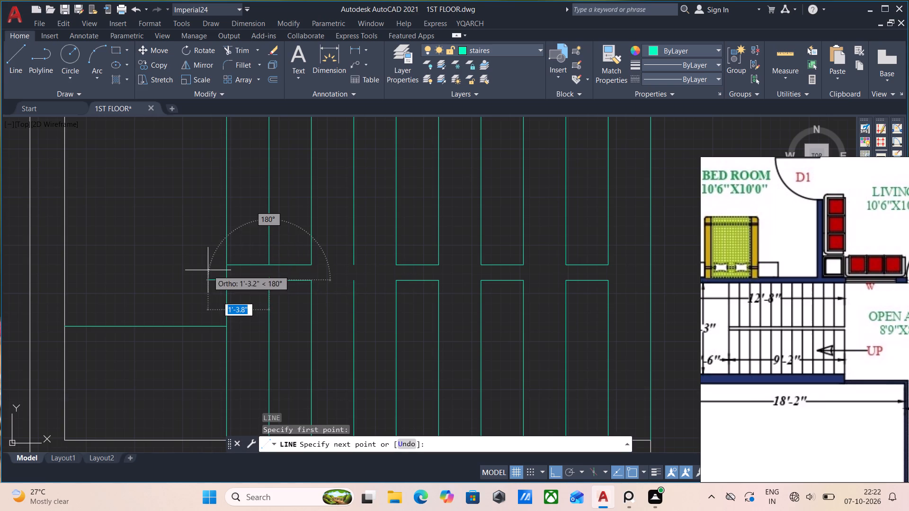
pyautogui.click(227, 278)
pyautogui.press('Escape')
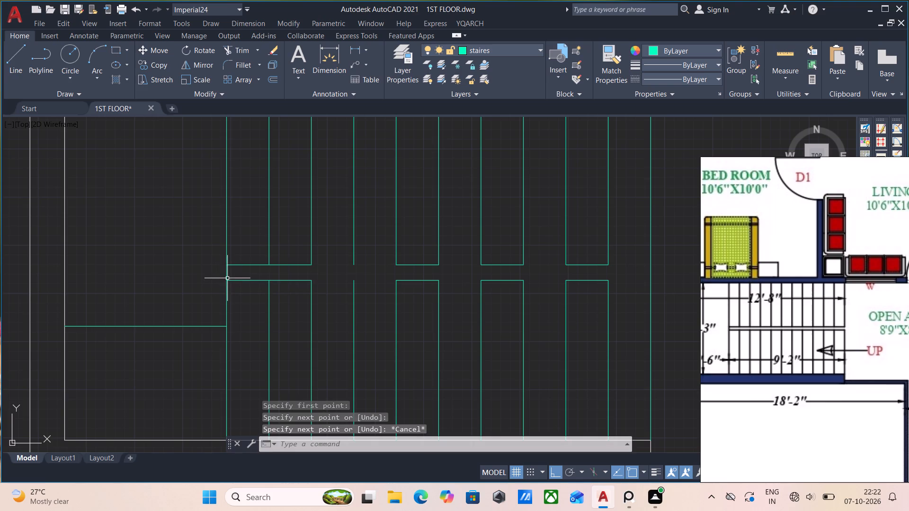
# Extend the broken segments of the upper and lower gap edges so both run continuously to the flight's end line.
pyautogui.write('ex')
pyautogui.press('Return')
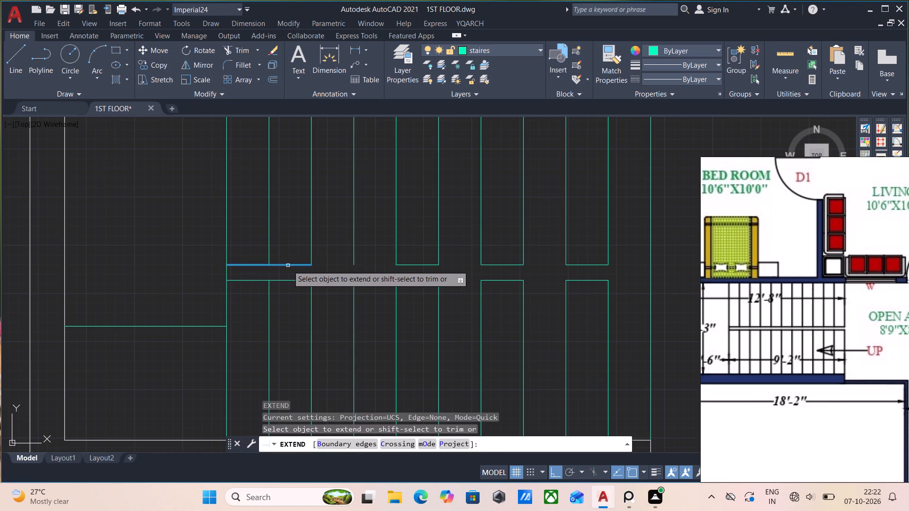
pyautogui.click(289, 265)
pyautogui.click(303, 265)
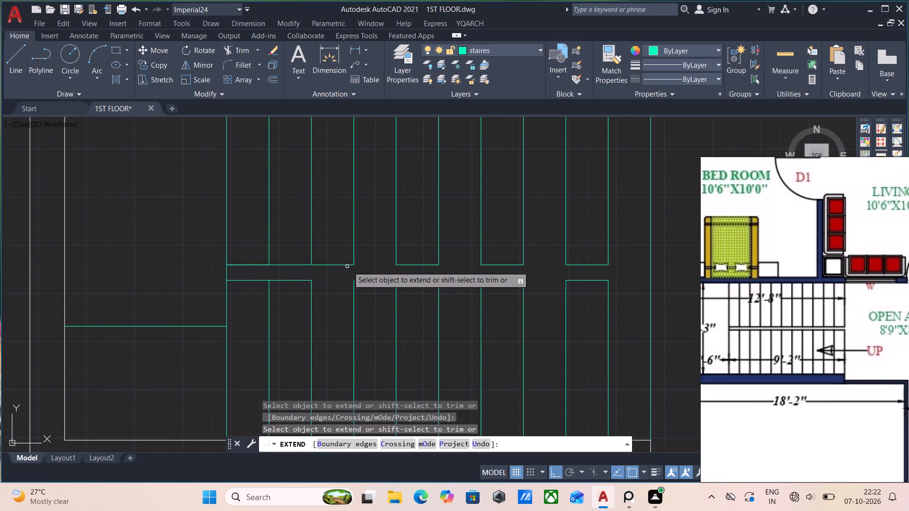
pyautogui.click(350, 266)
pyautogui.click(423, 265)
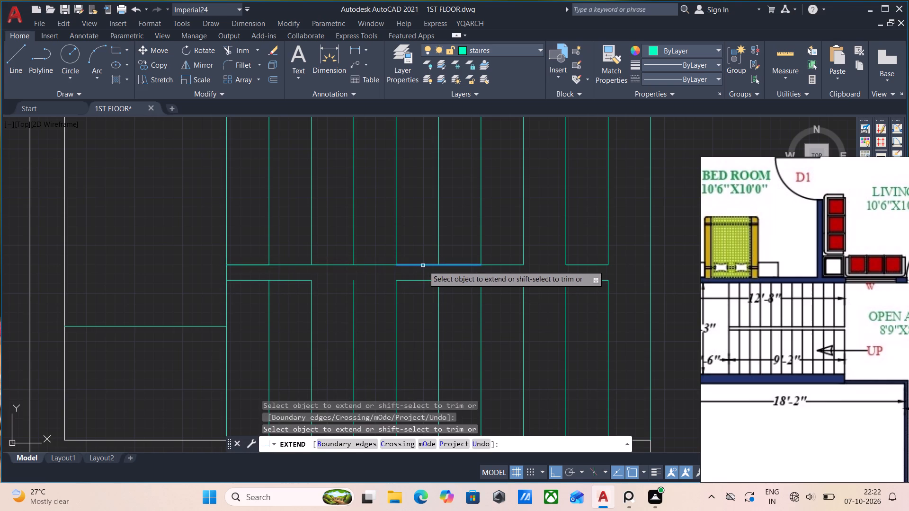
pyautogui.click(517, 265)
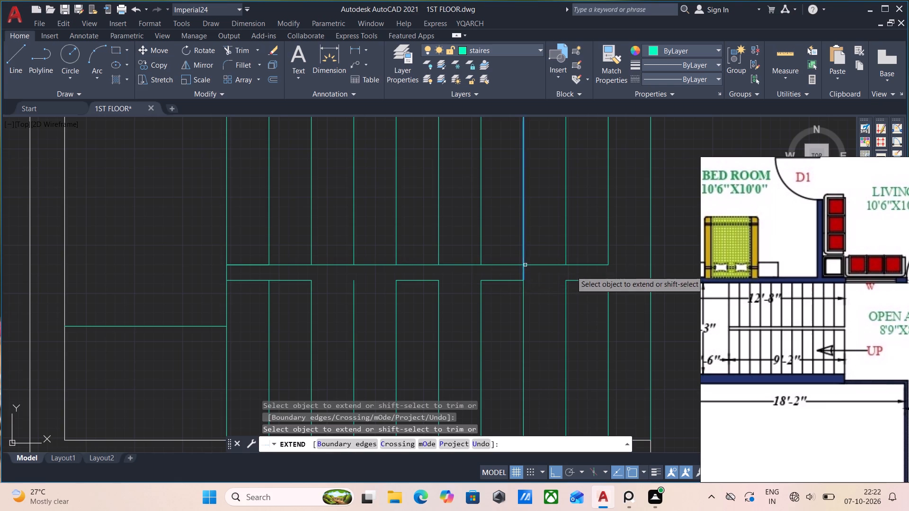
pyautogui.click(594, 264)
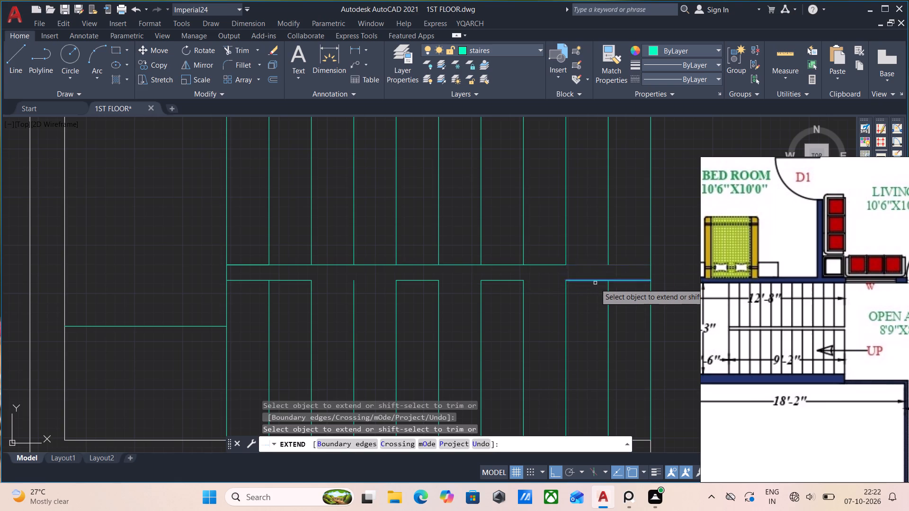
pyautogui.click(596, 280)
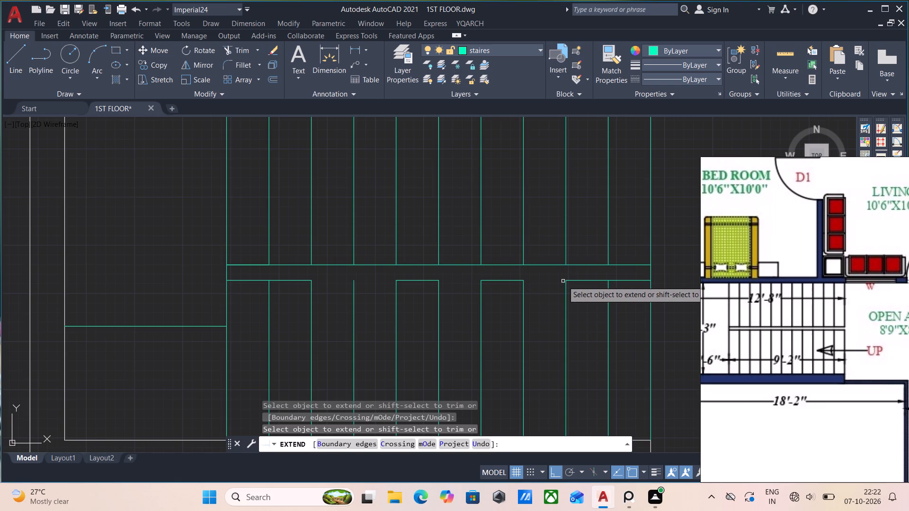
pyautogui.click(570, 281)
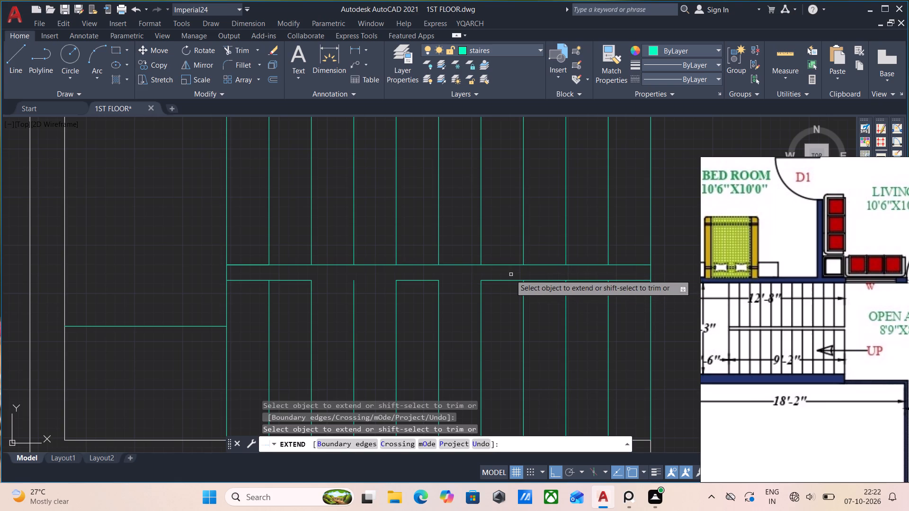
pyautogui.click(507, 279)
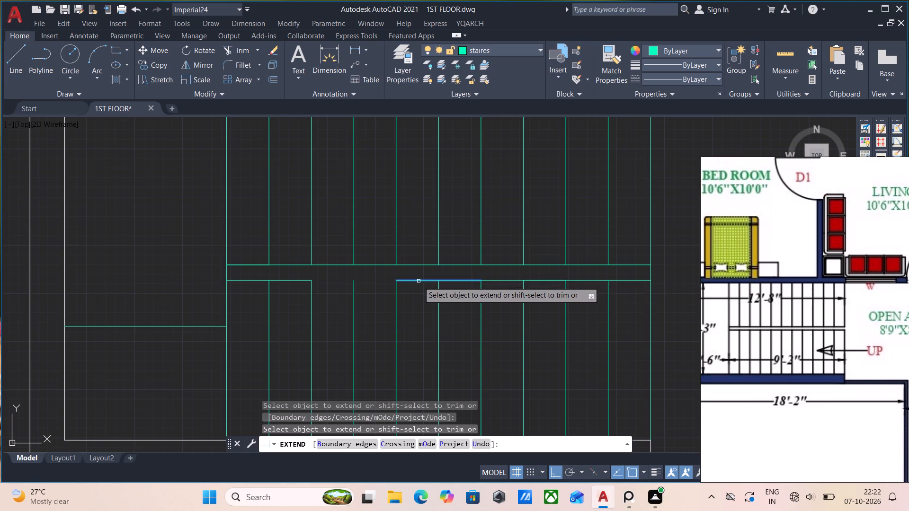
pyautogui.click(419, 282)
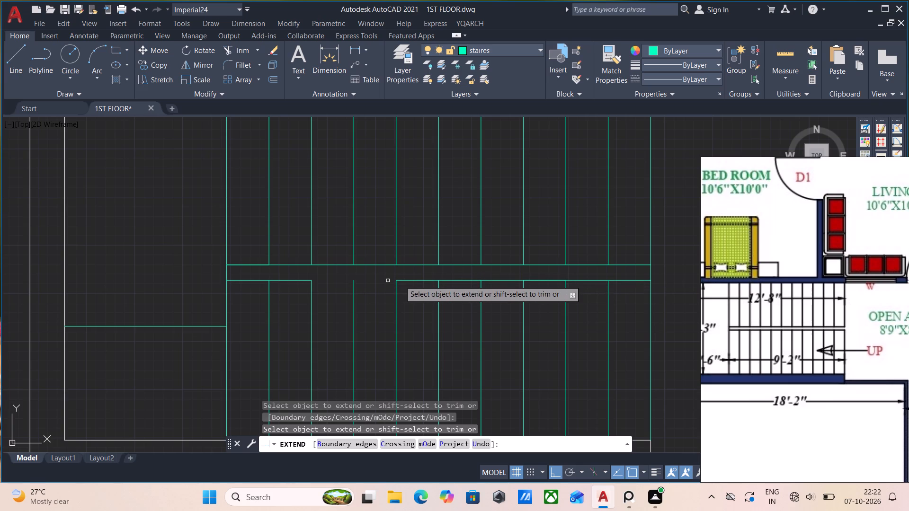
pyautogui.click(412, 279)
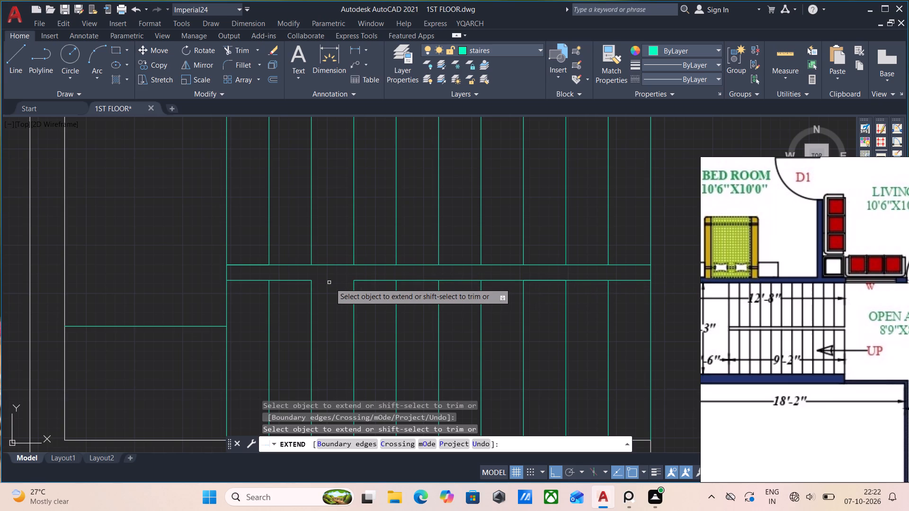
pyautogui.click(373, 280)
pyautogui.scroll(-1, 529, 308)
pyautogui.moveTo(532, 307); pyautogui.dragTo(509, 308, button='middle')
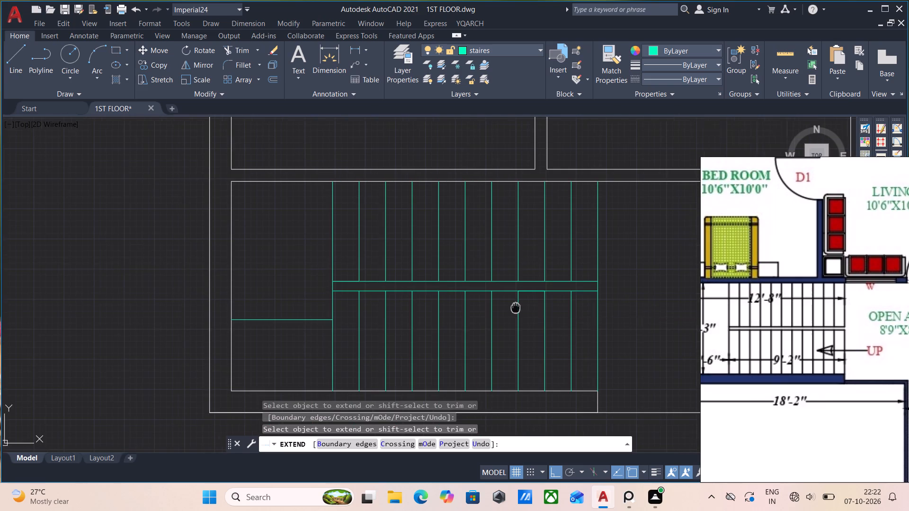
pyautogui.moveTo(509, 308); pyautogui.dragTo(471, 320, button='middle')
pyautogui.scroll(1, 497, 318)
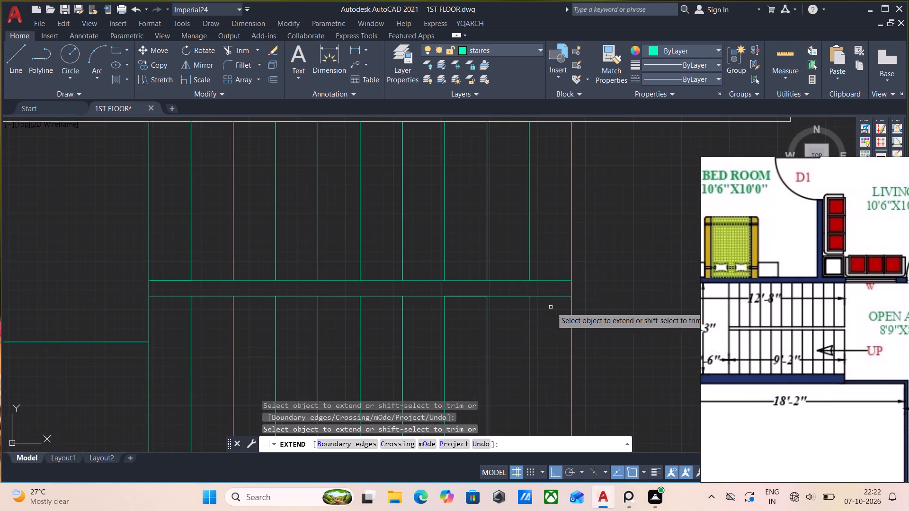
pyautogui.press('Escape')
# Trim the flight's end line between the two central gap lines.
pyautogui.write('tr')
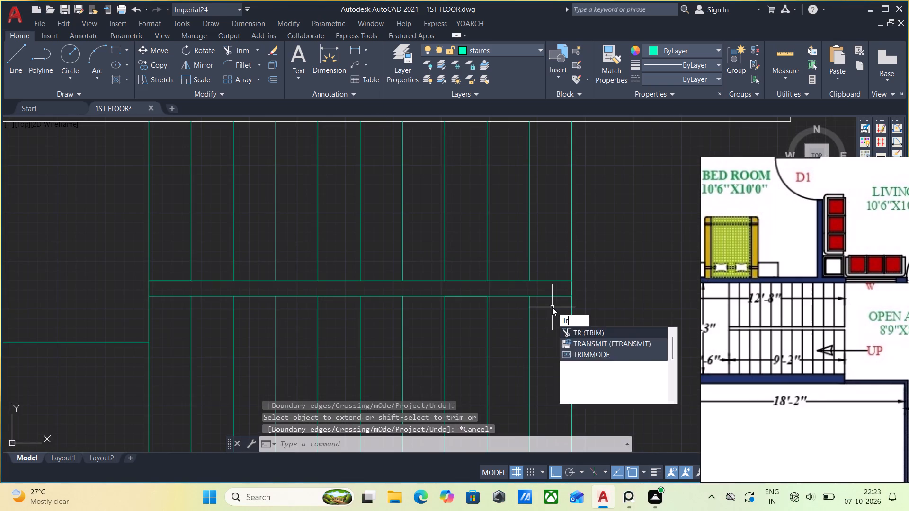
pyautogui.press('Return')
pyautogui.click(571, 290)
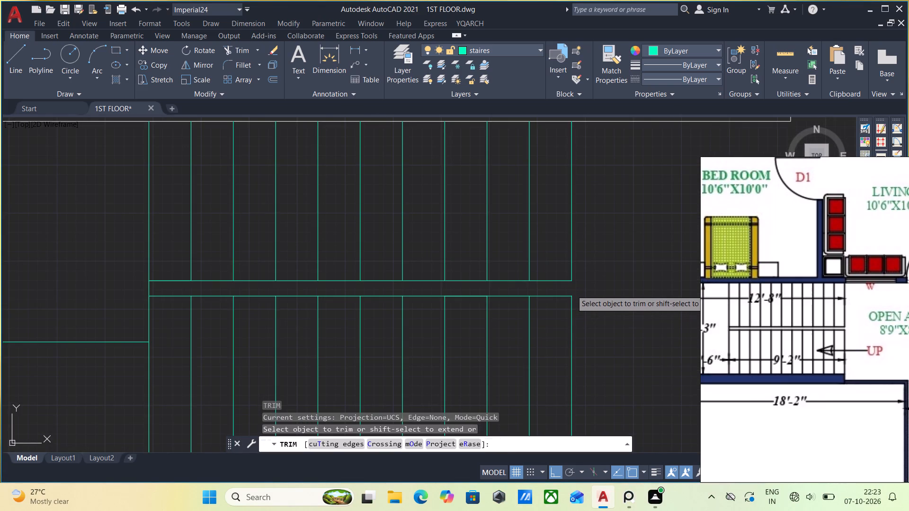
pyautogui.scroll(-1, 622, 308)
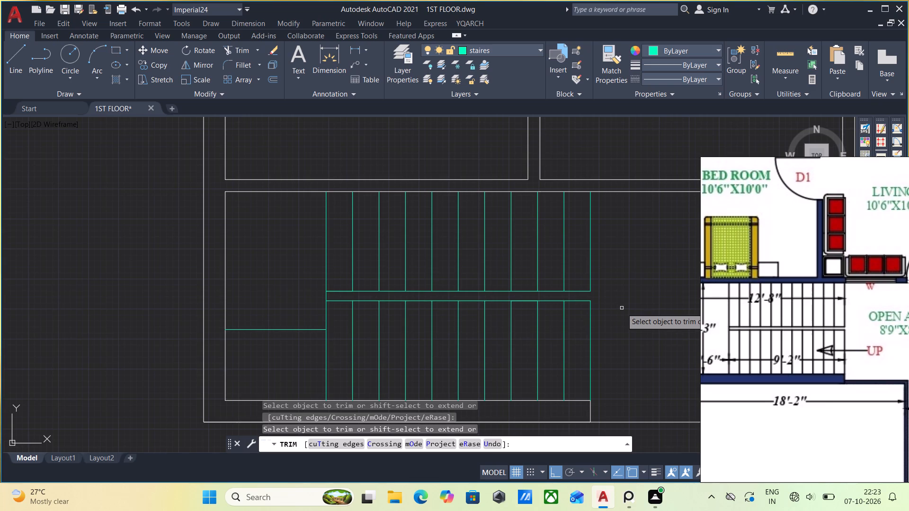
pyautogui.press('Escape')
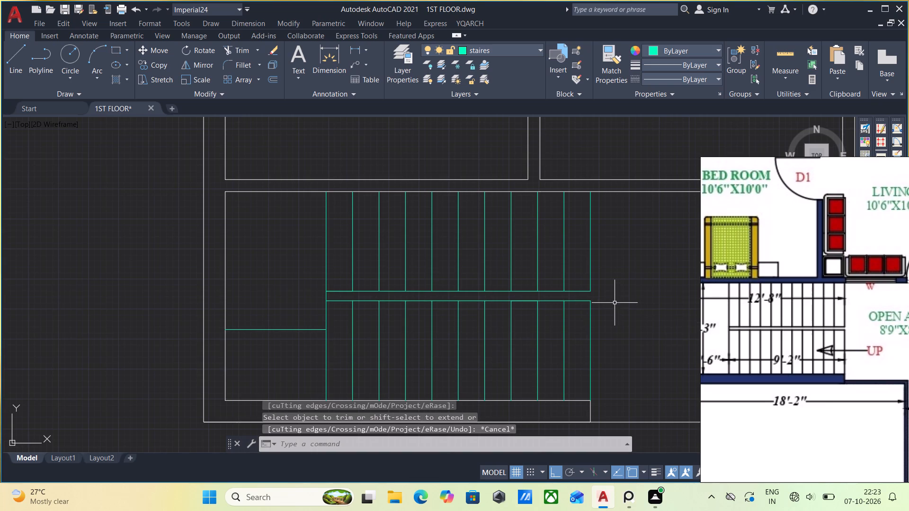
# Erase the horizontal line crossing the stair landing.
pyautogui.click(286, 350)
pyautogui.click(268, 297)
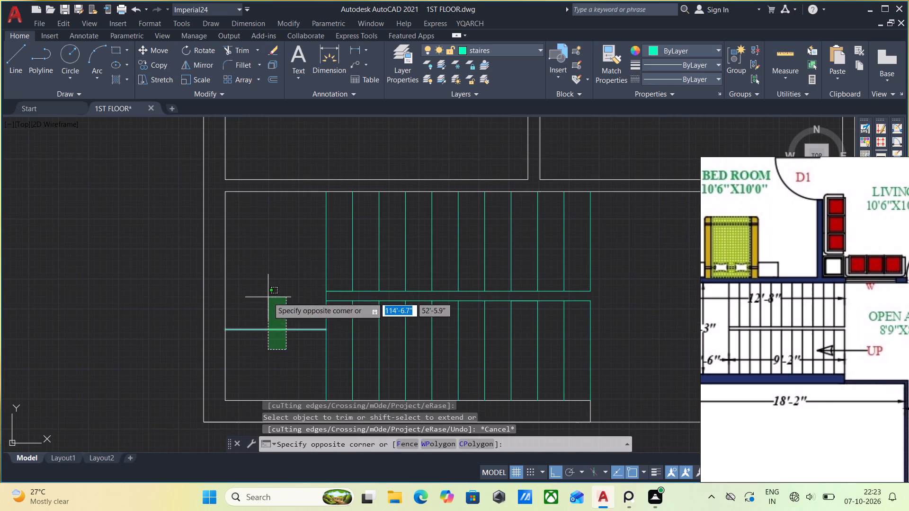
pyautogui.press('Delete')
# Add a horizontal linear dimension across the open area, from the lower stair flight's end line to the facing wall.
pyautogui.scroll(-2, 274, 301)
pyautogui.moveTo(429, 335); pyautogui.dragTo(428, 335, button='middle')
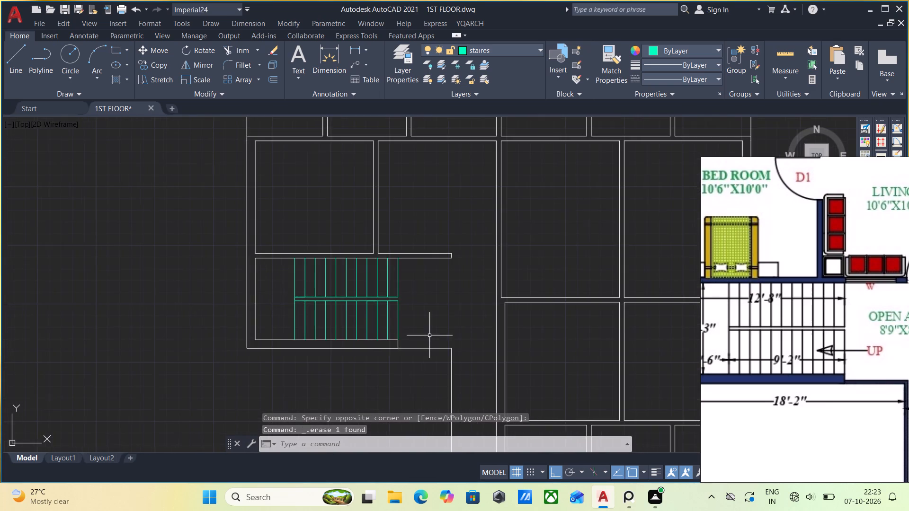
pyautogui.moveTo(428, 335); pyautogui.dragTo(349, 328, button='middle')
pyautogui.scroll(1, 342, 256)
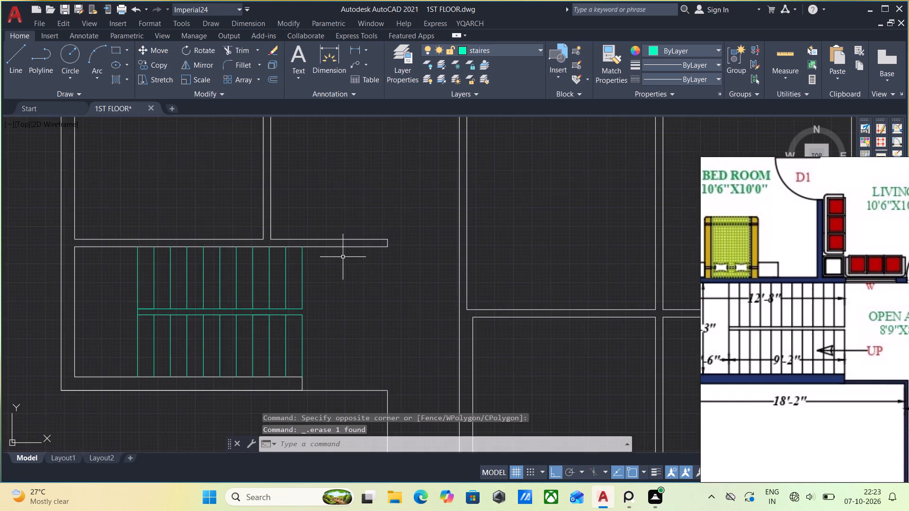
pyautogui.moveTo(326, 336); pyautogui.dragTo(321, 290, button='middle')
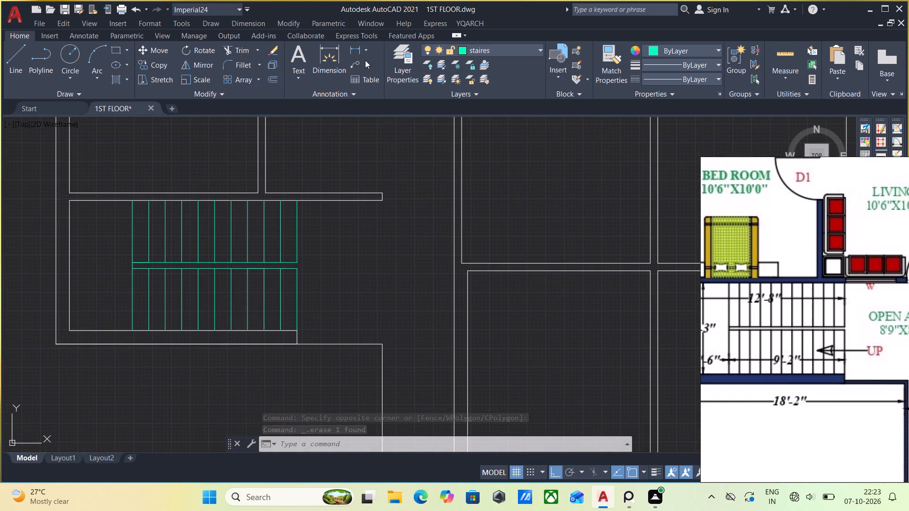
pyautogui.click(352, 46)
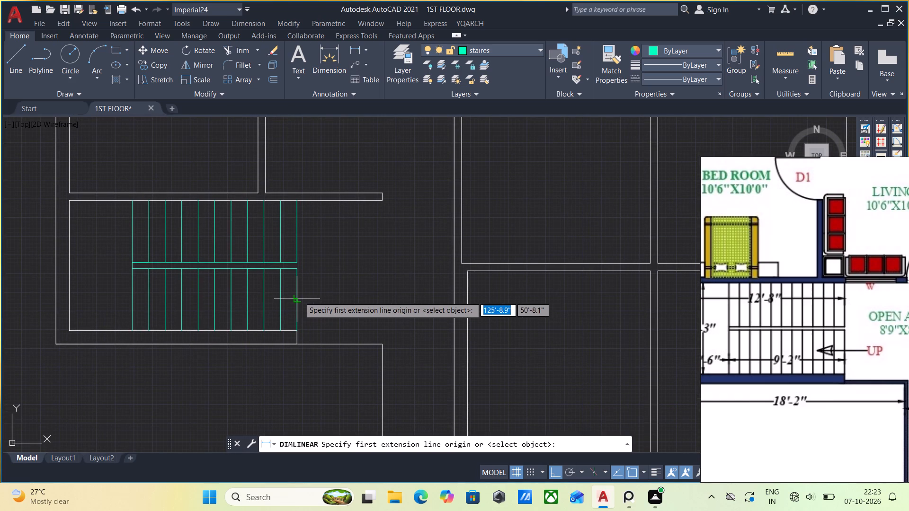
pyautogui.scroll(-1, 812, 333)
pyautogui.moveTo(824, 343); pyautogui.dragTo(767, 335, button='middle')
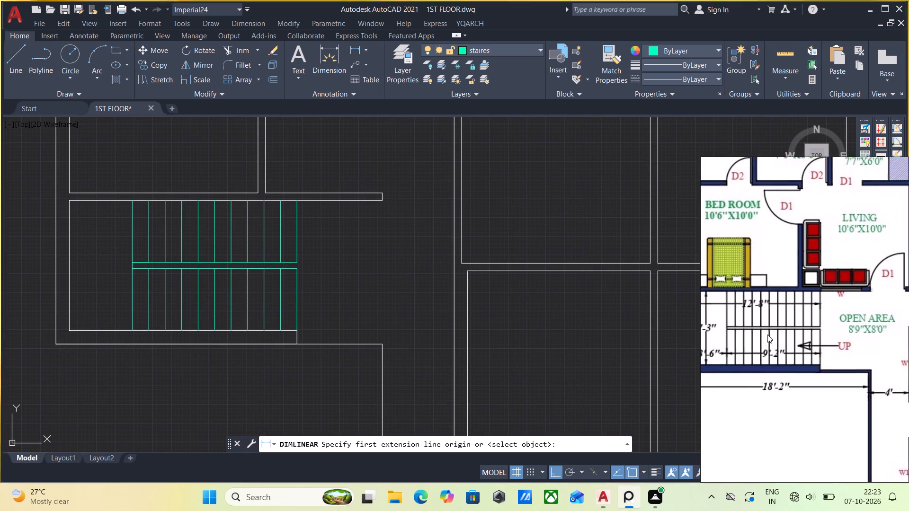
pyautogui.moveTo(767, 335); pyautogui.dragTo(738, 334, button='middle')
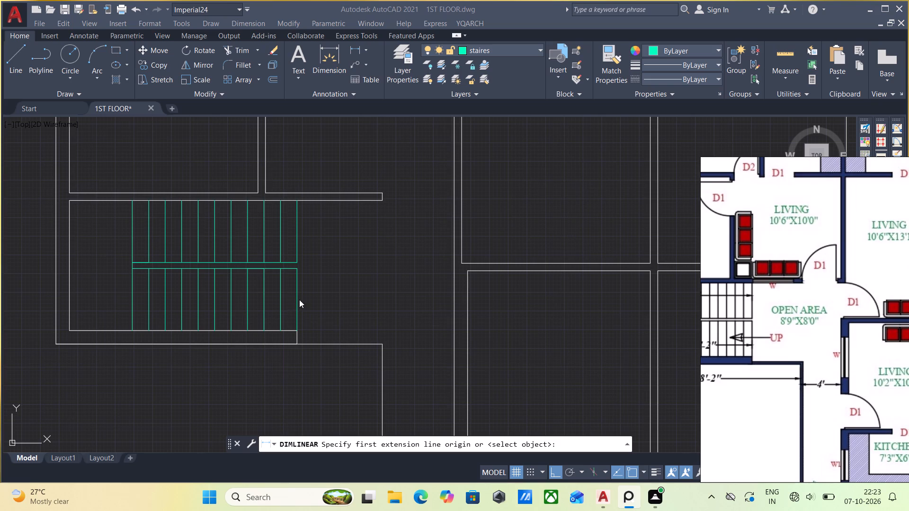
pyautogui.click(355, 45)
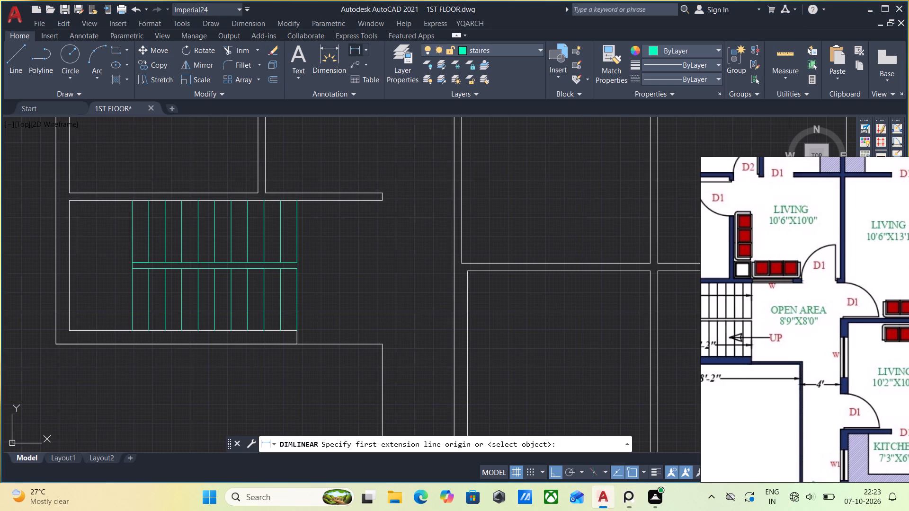
pyautogui.click(297, 302)
pyautogui.click(455, 298)
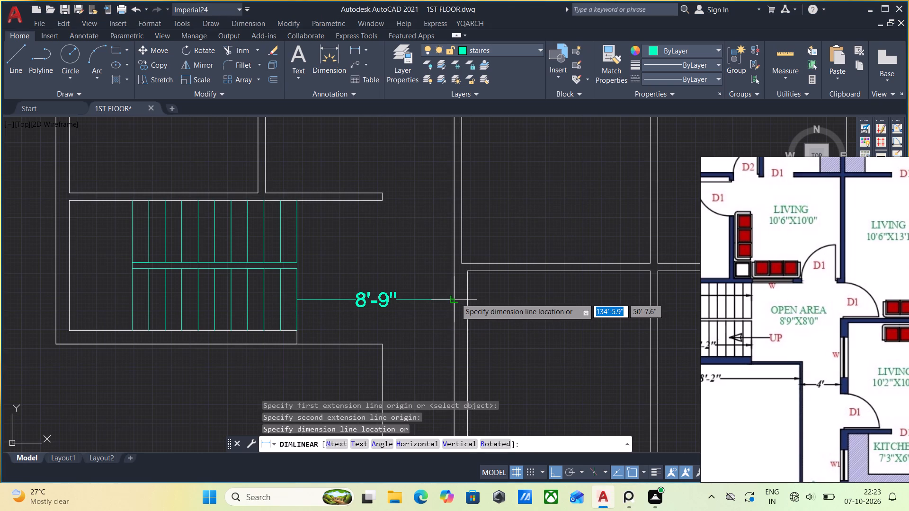
pyautogui.click(455, 298)
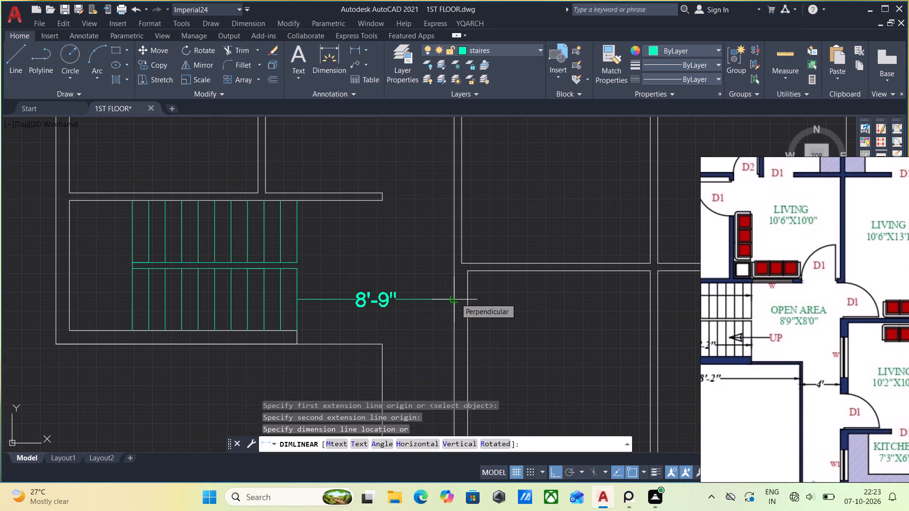
# Add a vertical linear dimension across the open area, from the bedroom wall's lower face to the outer wall line below.
pyautogui.press('space')
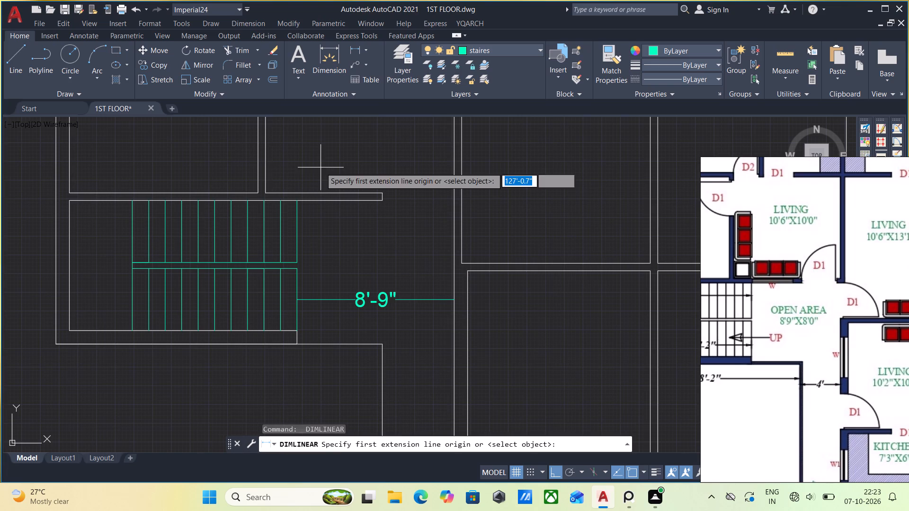
pyautogui.click(339, 202)
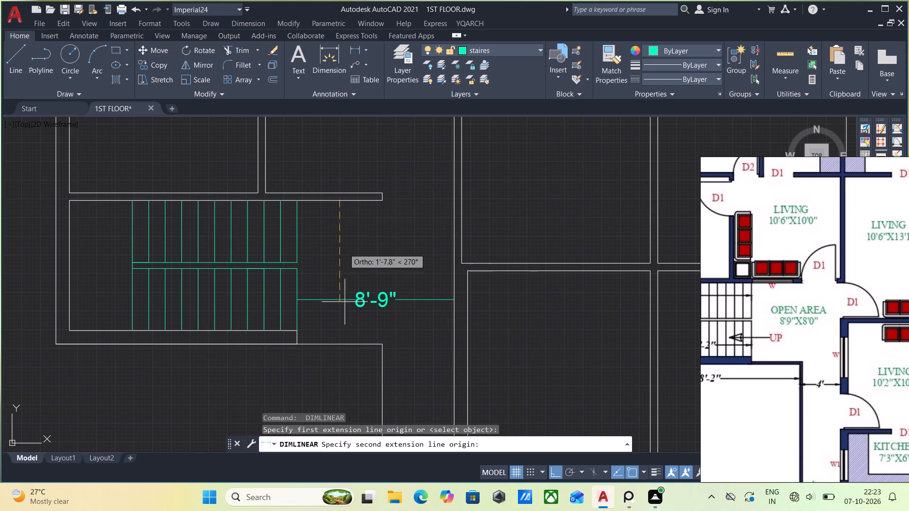
pyautogui.click(338, 343)
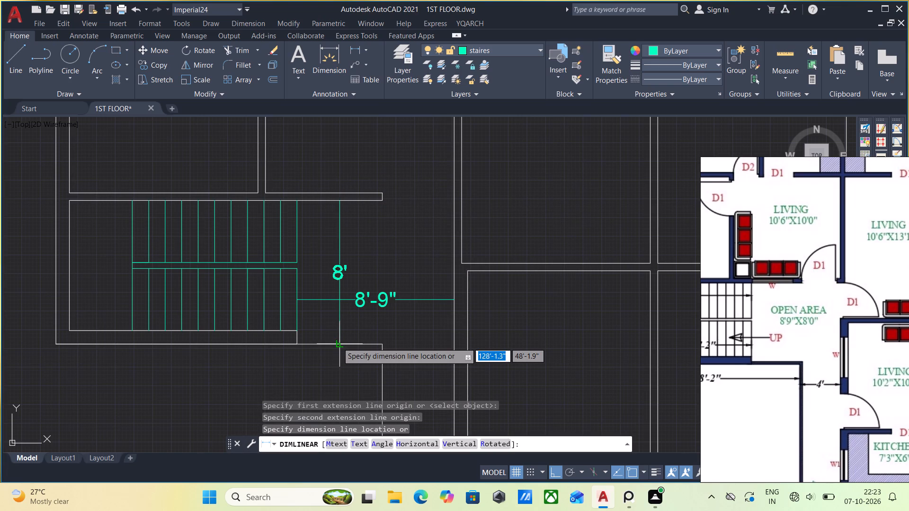
pyautogui.click(344, 341)
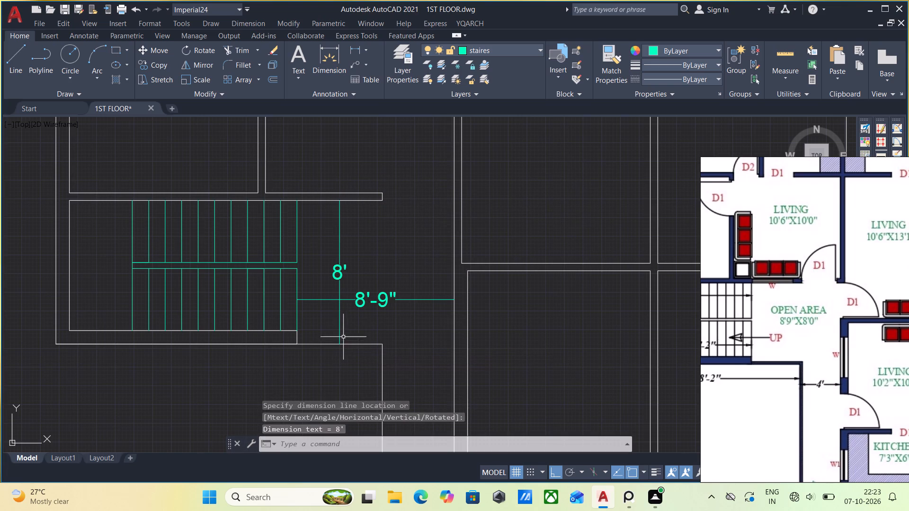
# Save the first-floor drawing.
pyautogui.scroll(1, 409, 275)
pyautogui.scroll(-2, 410, 275)
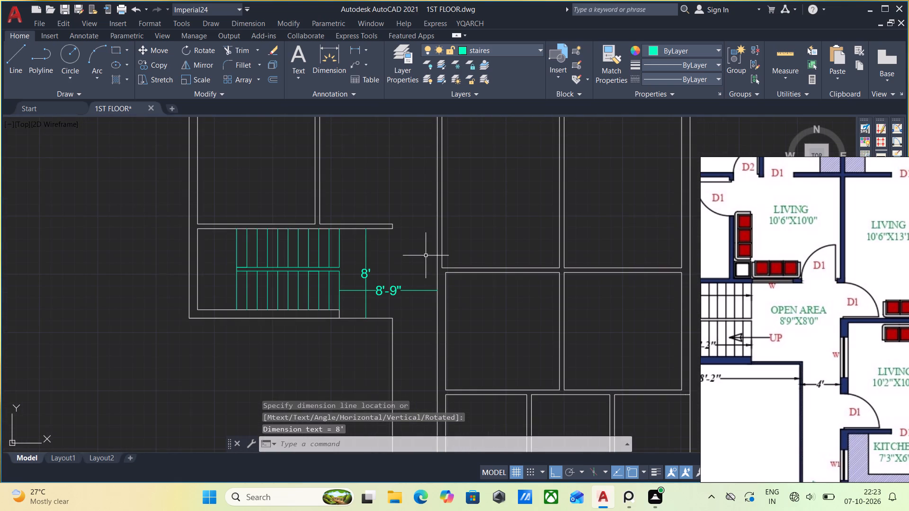
pyautogui.scroll(-1, 430, 252)
pyautogui.moveTo(430, 255); pyautogui.dragTo(377, 362, button='middle')
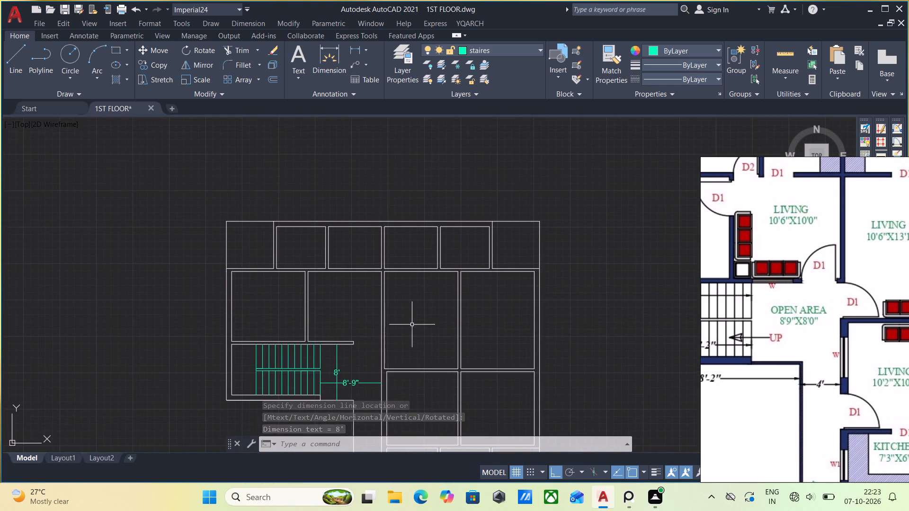
pyautogui.hotkey('ctrl', 's')
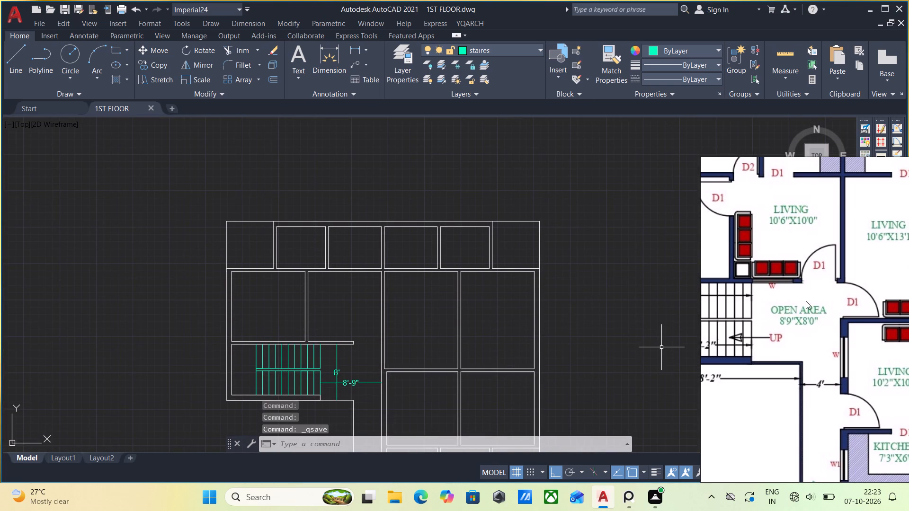
# Make WALL the current layer and close the layer manager.
pyautogui.scroll(2, 331, 399)
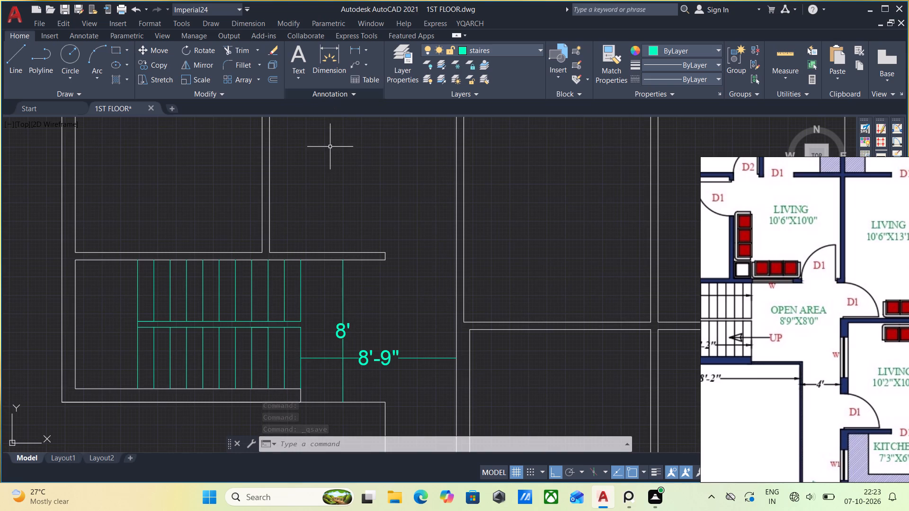
pyautogui.click(405, 52)
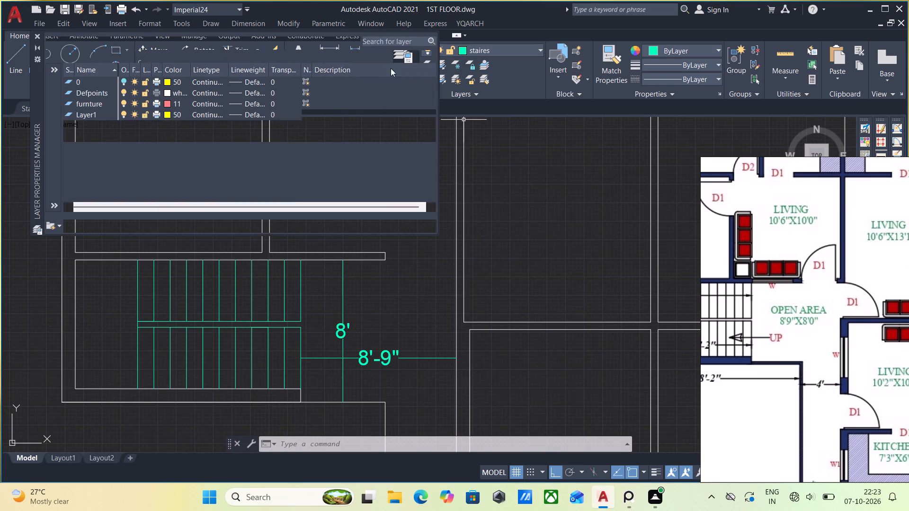
pyautogui.click(91, 136)
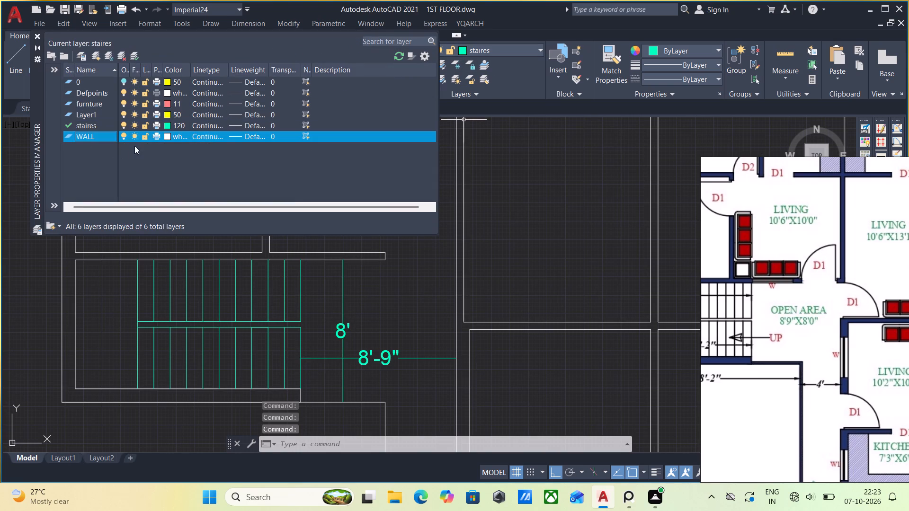
pyautogui.click(137, 54)
pyautogui.click(34, 31)
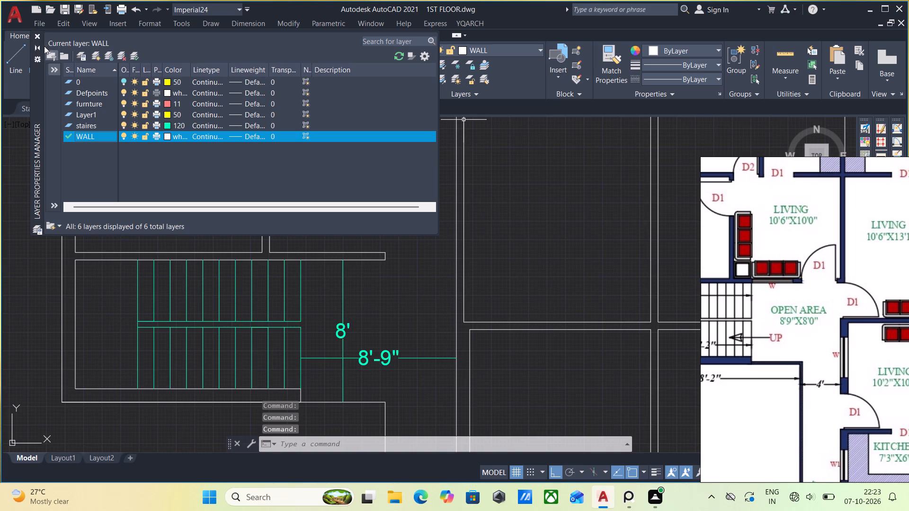
pyautogui.click(39, 35)
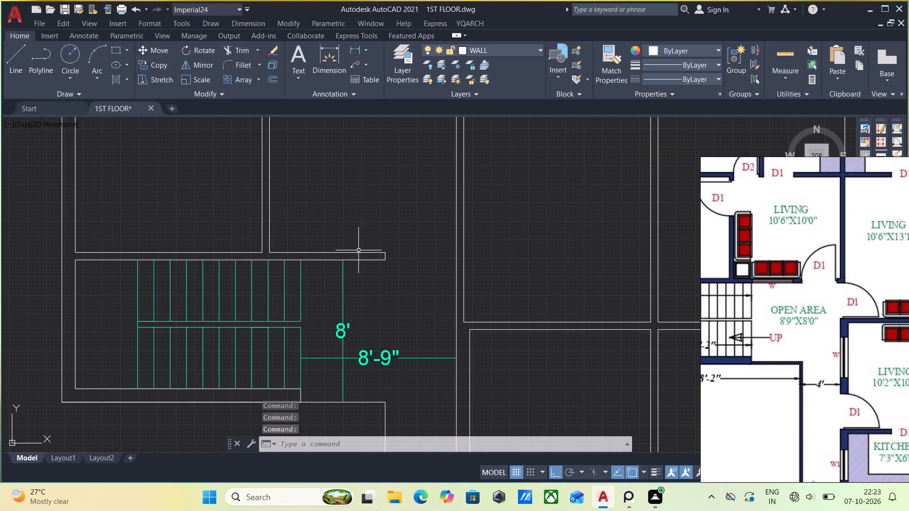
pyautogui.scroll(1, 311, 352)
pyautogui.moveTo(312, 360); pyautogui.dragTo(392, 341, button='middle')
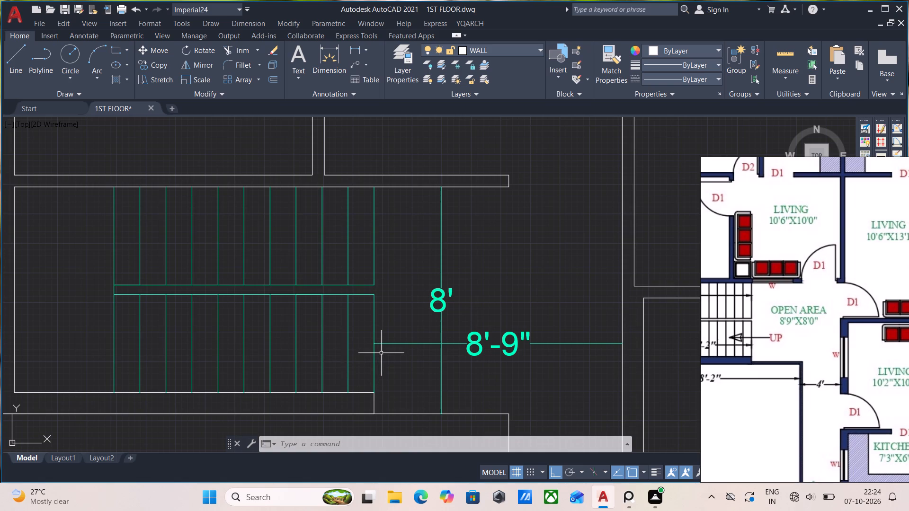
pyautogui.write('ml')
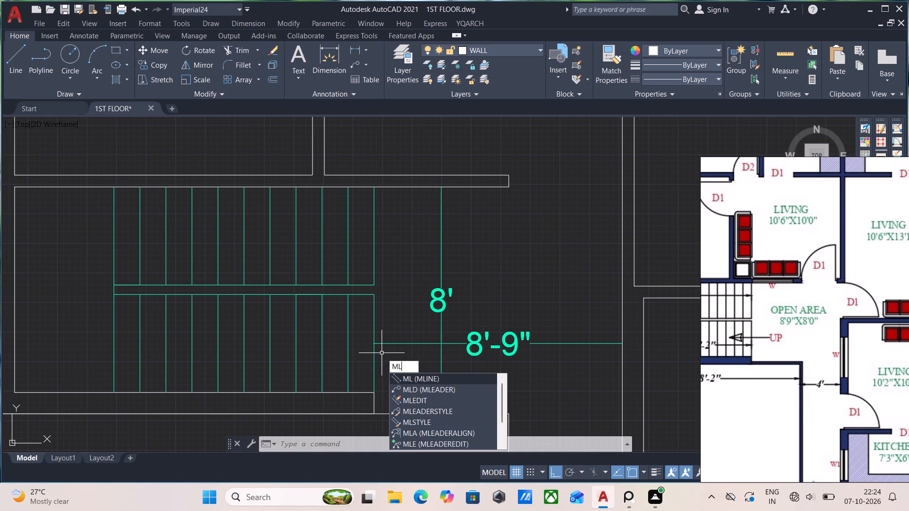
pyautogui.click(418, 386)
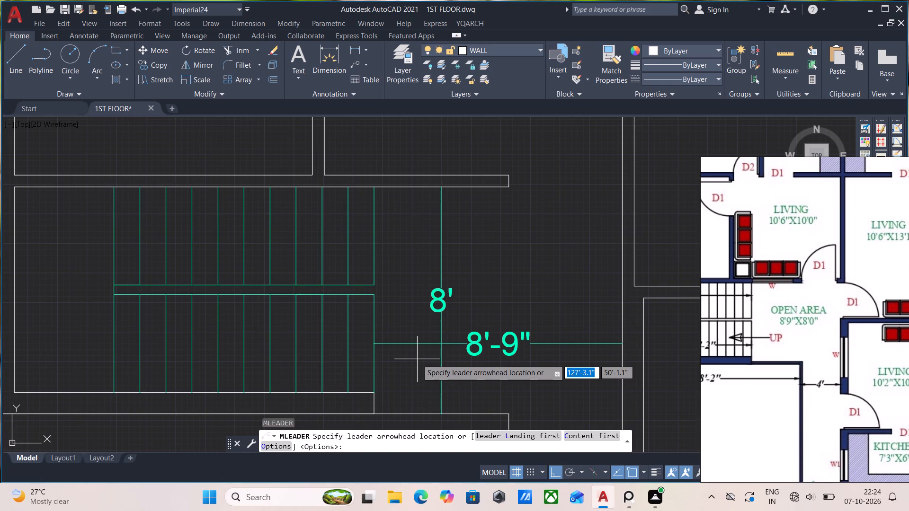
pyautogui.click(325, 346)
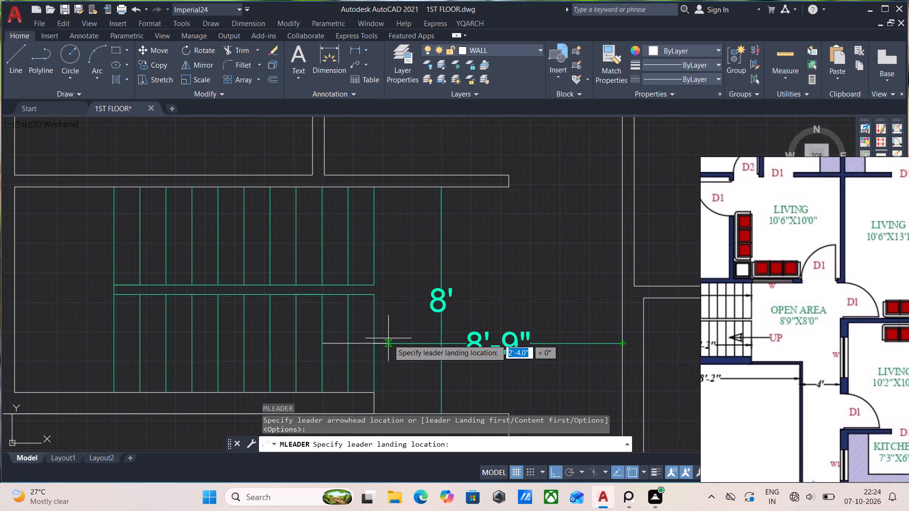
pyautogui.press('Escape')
# Add a horizontal multileader about 1'-10" long from the lower flight's treads to just past its end line, with the text UP.
pyautogui.press('space')
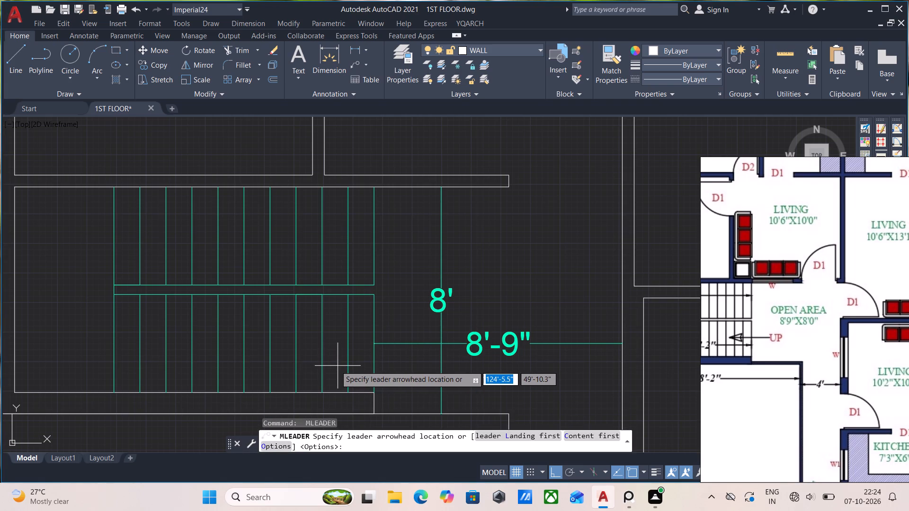
pyautogui.click(330, 366)
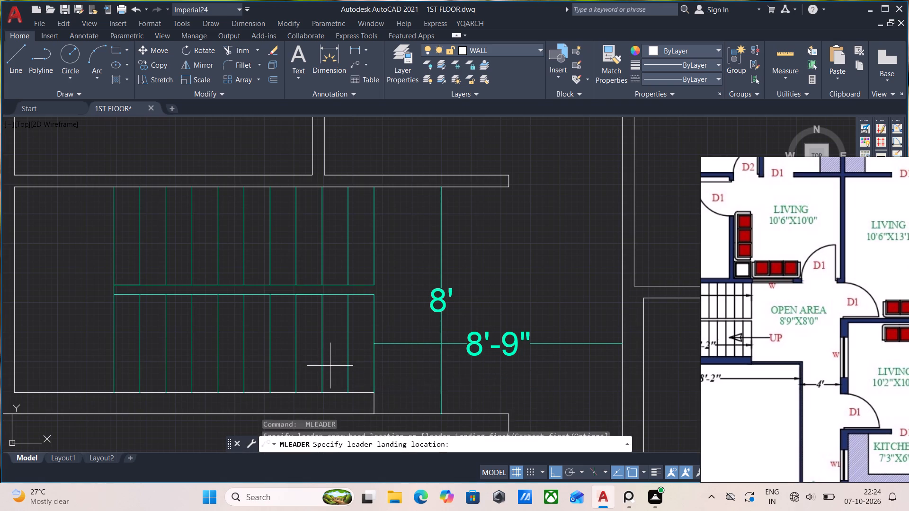
pyautogui.click(383, 366)
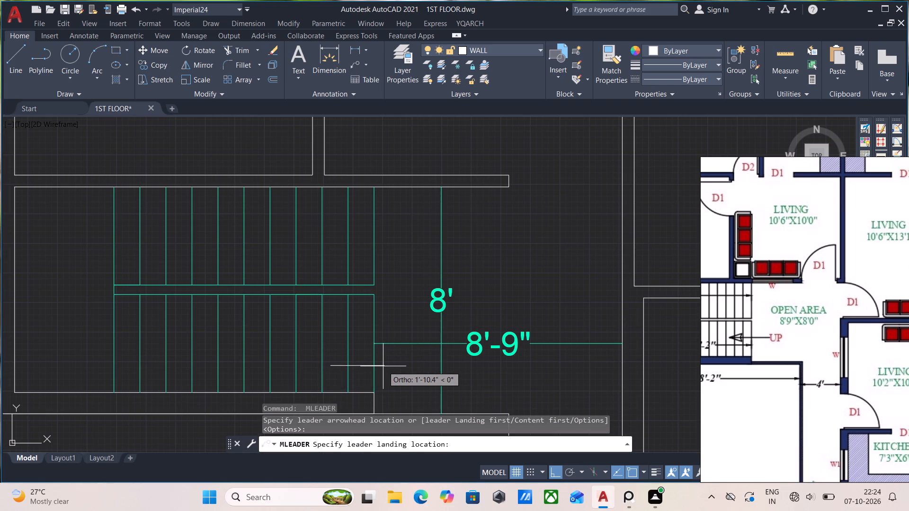
pyautogui.scroll(8, 410, 388)
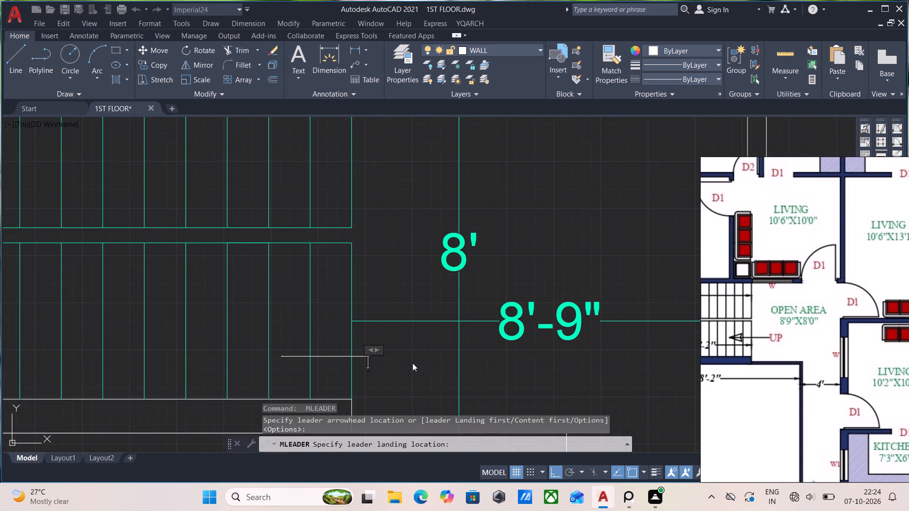
pyautogui.press('u')
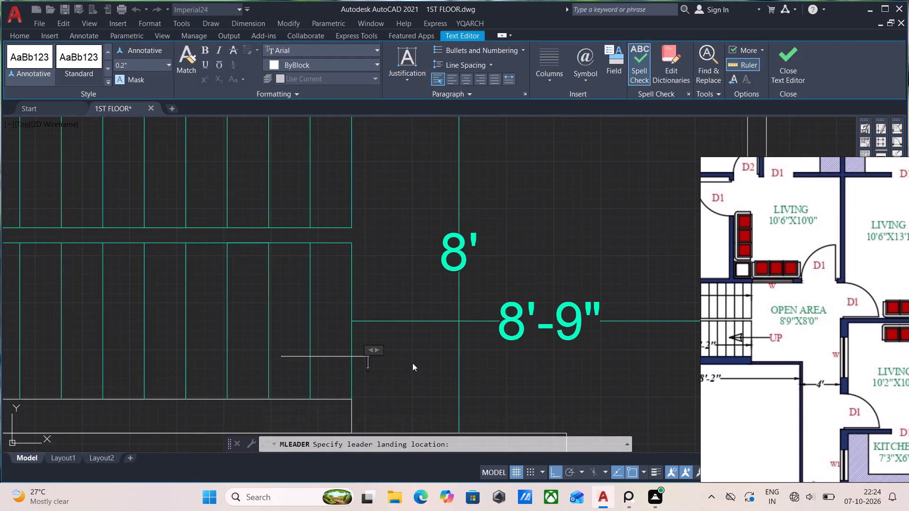
pyautogui.write('UP')
pyautogui.press('Return')
pyautogui.press('Escape')
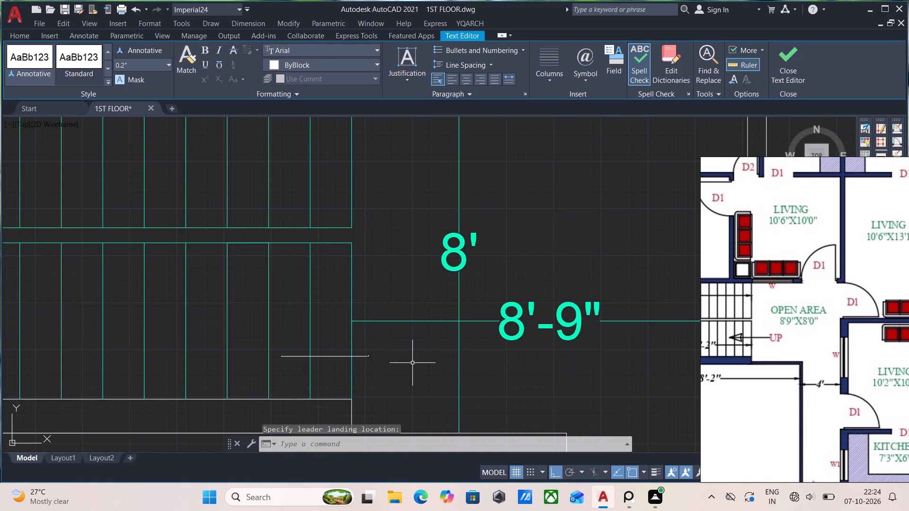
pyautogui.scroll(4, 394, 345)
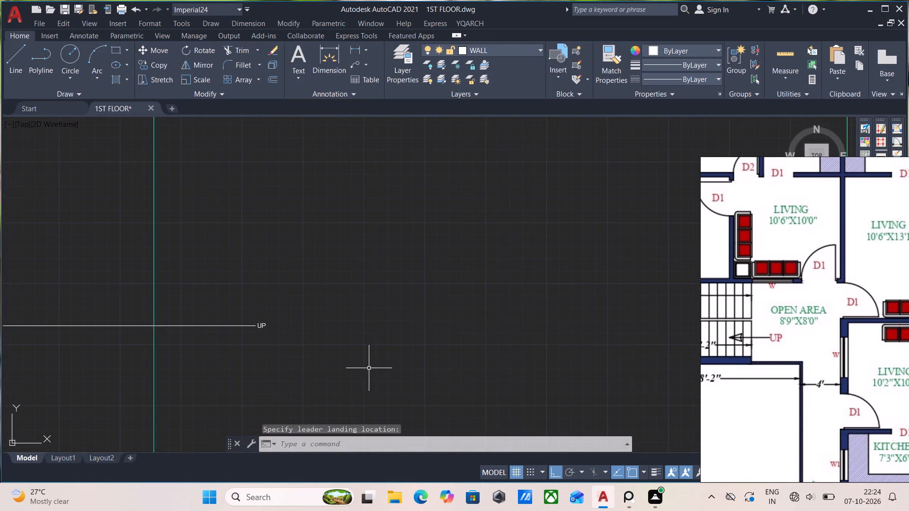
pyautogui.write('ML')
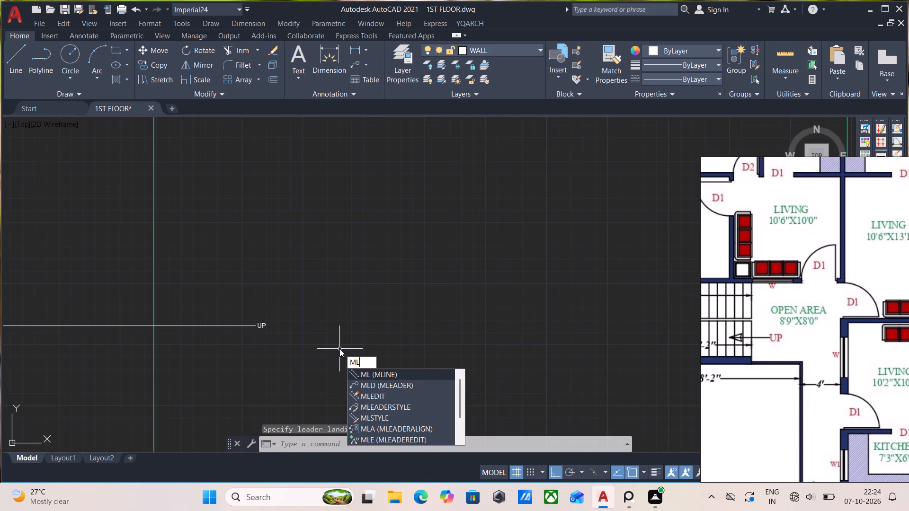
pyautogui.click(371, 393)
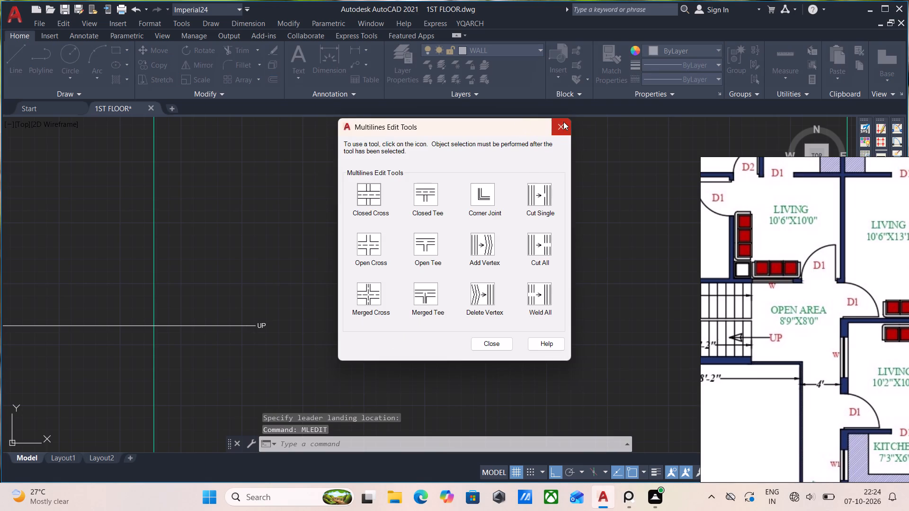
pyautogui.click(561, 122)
# Open the Standard multileader style for modification and set its text height to 15 inches (1'-3").
pyautogui.write('ML')
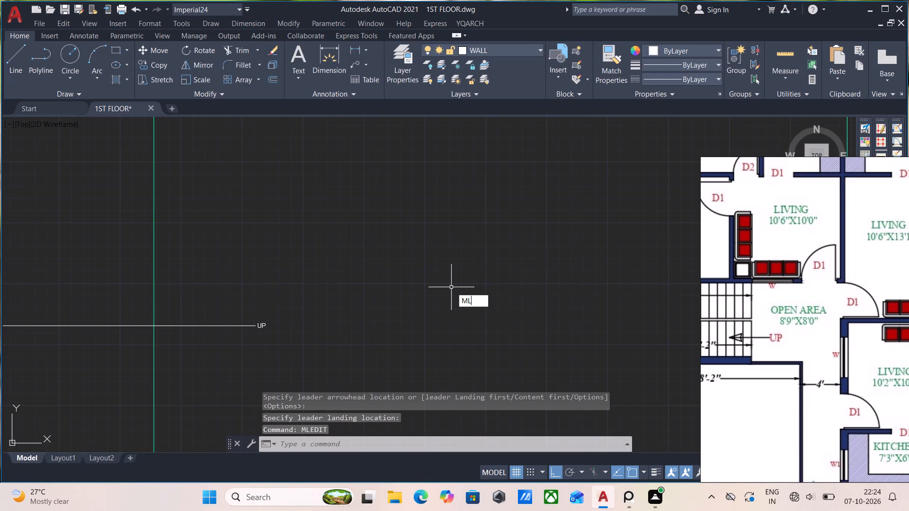
pyautogui.press('t')
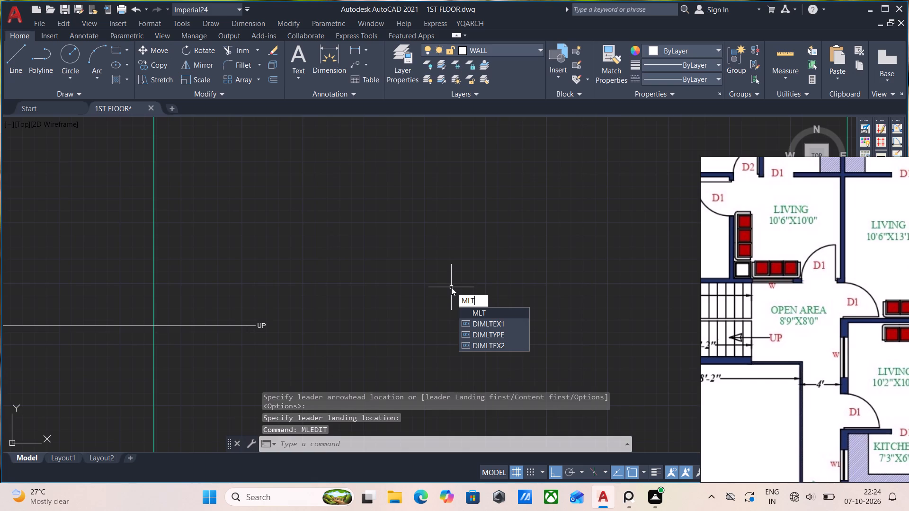
pyautogui.press('BackSpace')
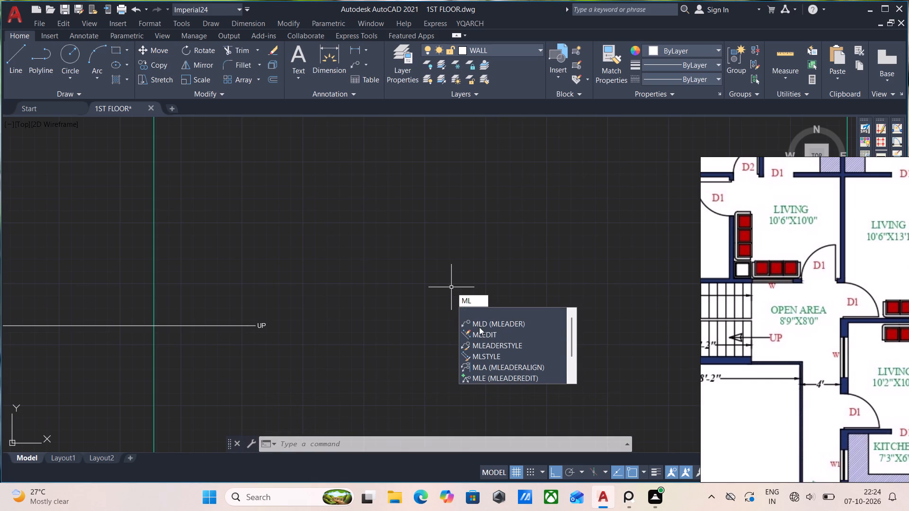
pyautogui.click(494, 343)
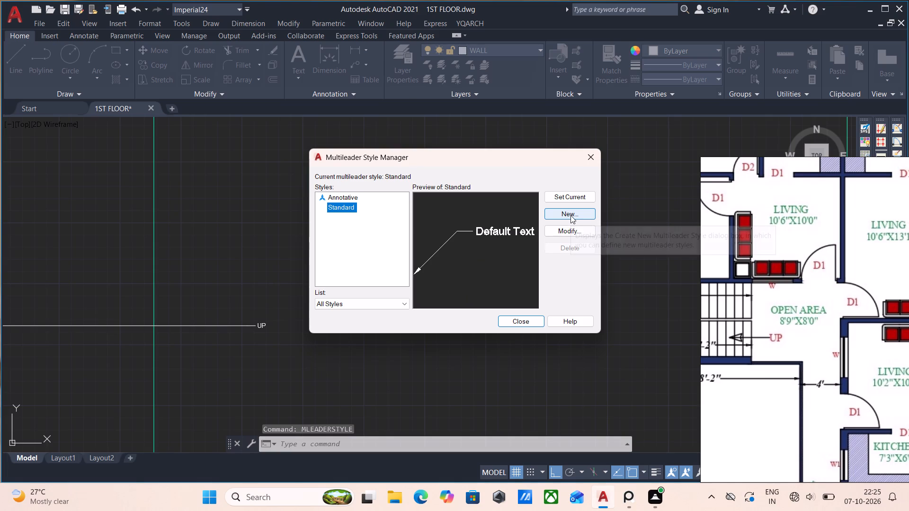
pyautogui.click(574, 231)
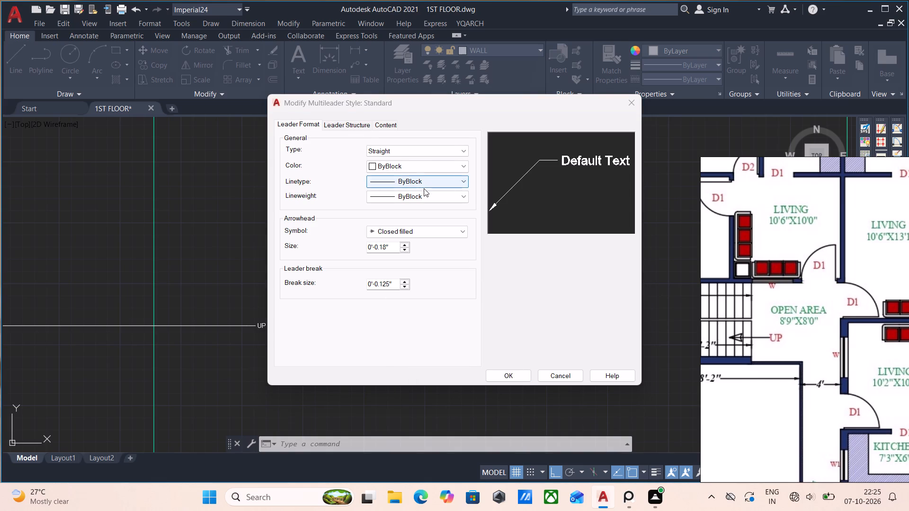
pyautogui.scroll(2, 403, 244)
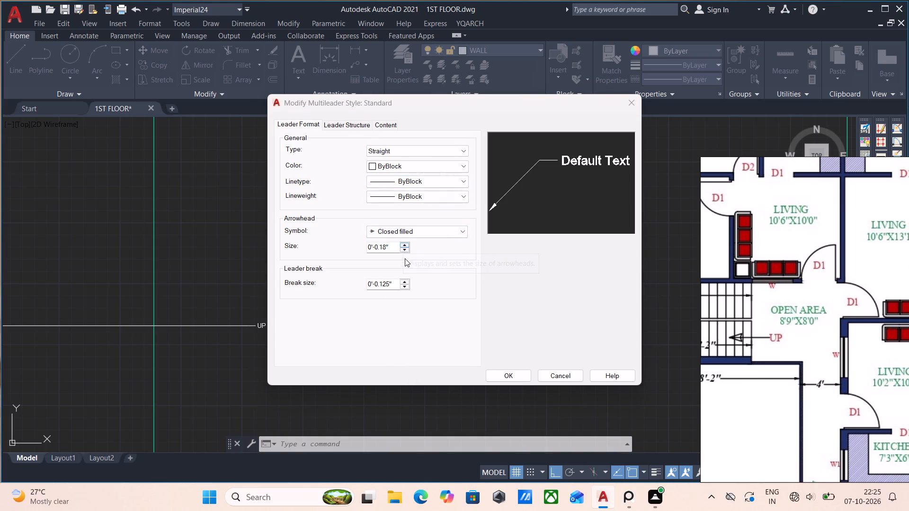
pyautogui.click(393, 249)
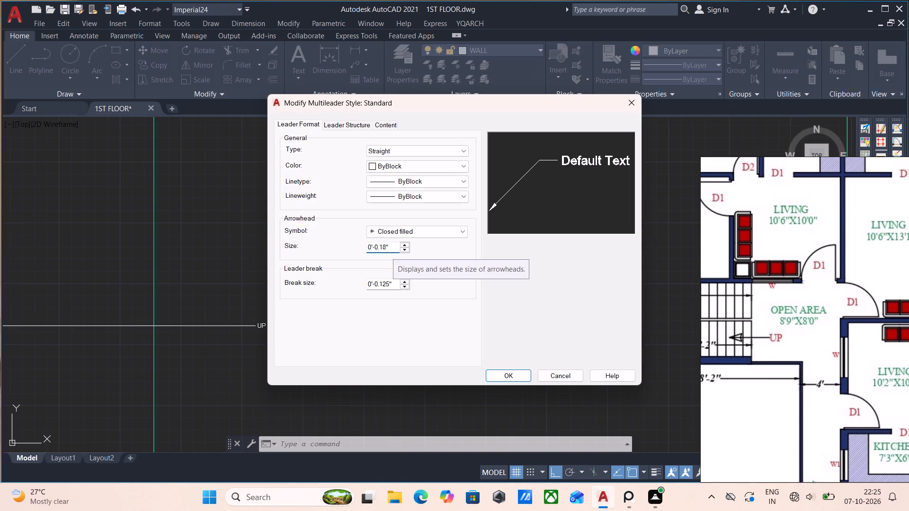
pyautogui.click(356, 127)
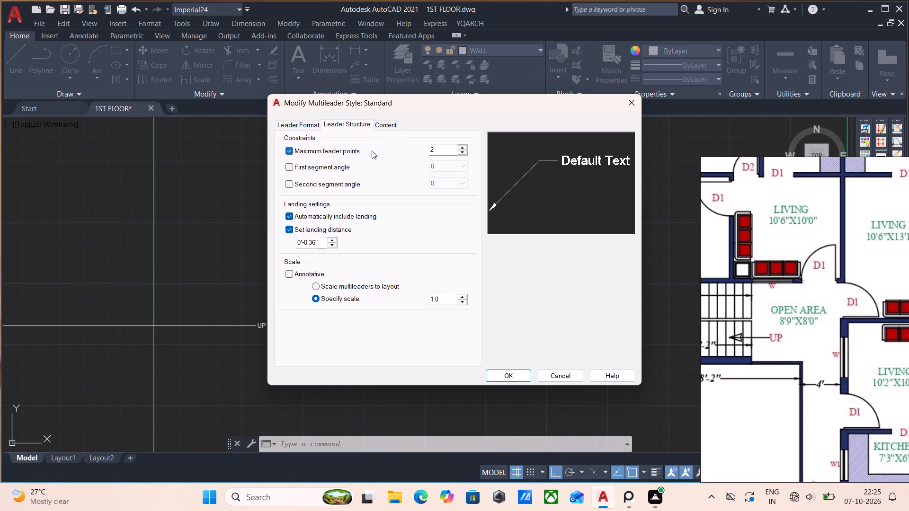
pyautogui.click(392, 122)
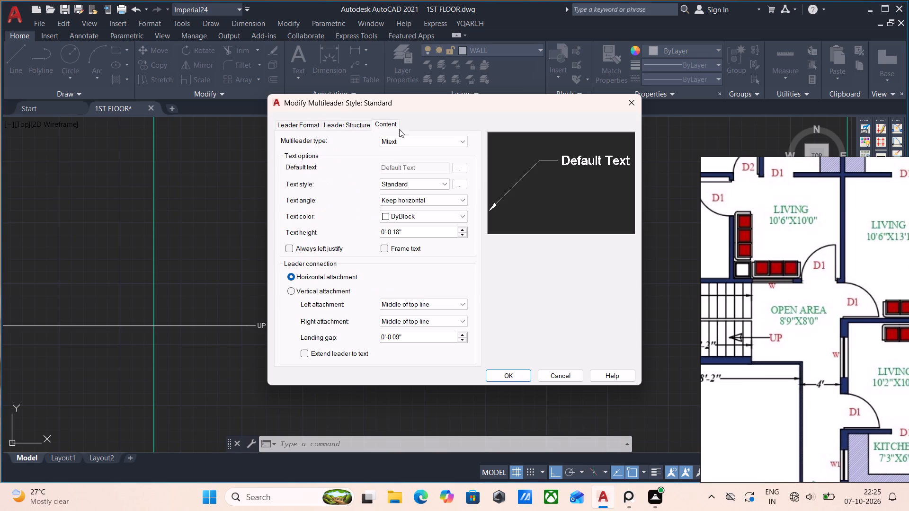
pyautogui.click(418, 141)
pyautogui.click(418, 141)
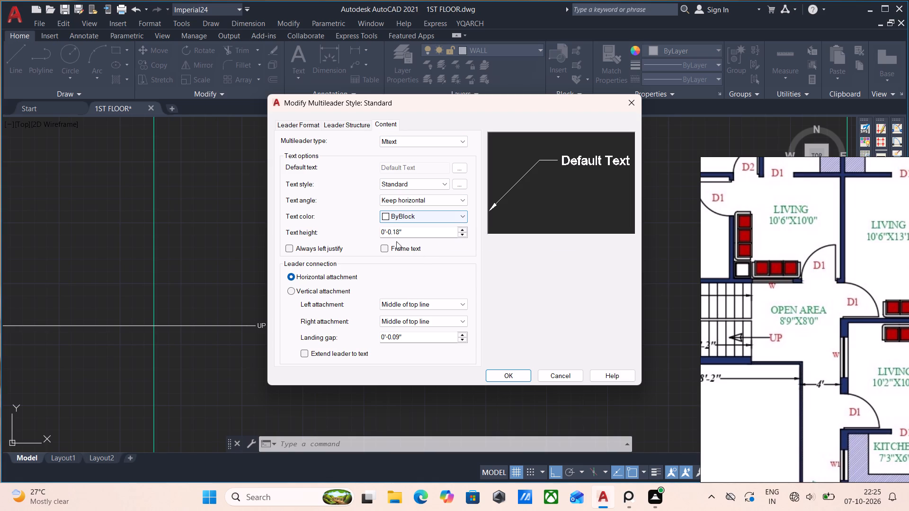
pyautogui.click(417, 229)
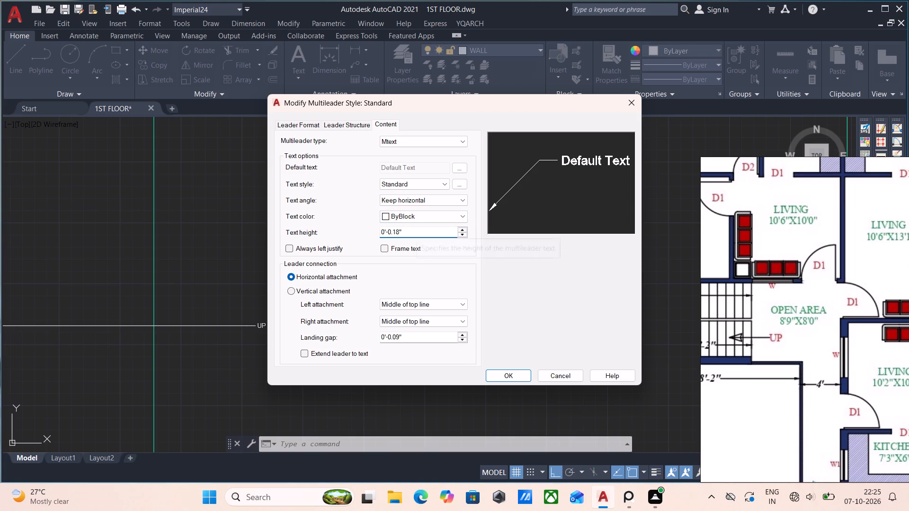
pyautogui.press('BackSpace')
pyautogui.press('BackSpace')
pyautogui.press('BackSpace')
pyautogui.press('BackSpace')
pyautogui.press('BackSpace')
pyautogui.press('BackSpace')
pyautogui.press('BackSpace')
pyautogui.press('BackSpace')
pyautogui.press('BackSpace')
pyautogui.press('BackSpace')
pyautogui.press('BackSpace')
pyautogui.press('BackSpace')
pyautogui.press('BackSpace')
pyautogui.press('BackSpace')
pyautogui.write('15')
pyautogui.press('Return')
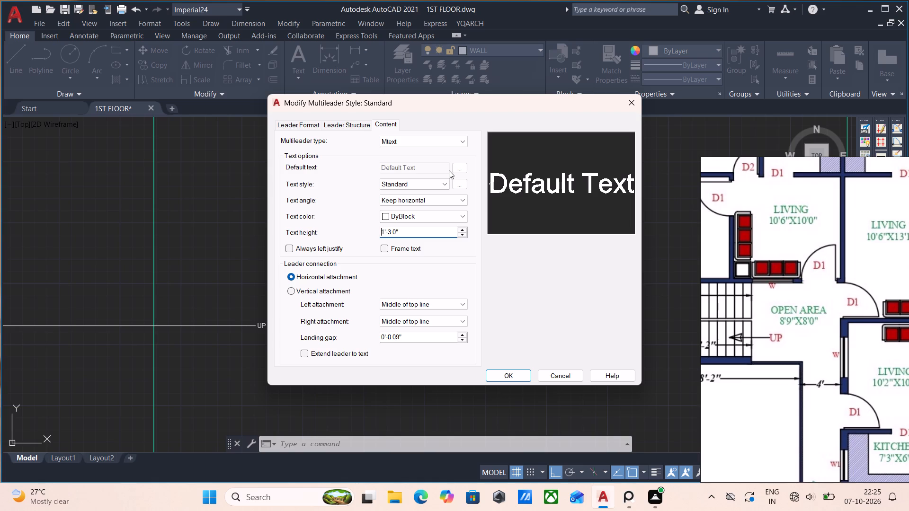
# Set the Standard multileader style's arrowhead size to 15 inches (1'-3"), apply it and keep the style current.
pyautogui.click(317, 125)
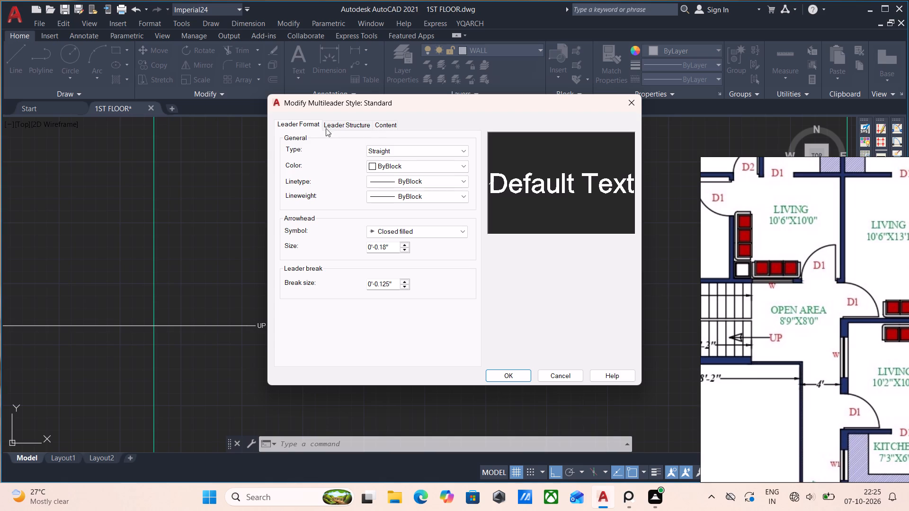
pyautogui.click(392, 247)
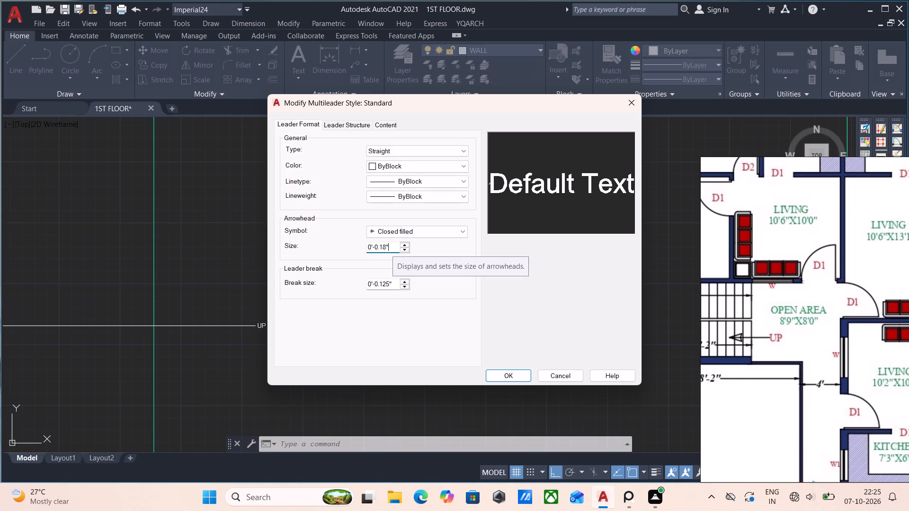
pyautogui.press('BackSpace')
pyautogui.press('BackSpace')
pyautogui.press('BackSpace')
pyautogui.press('BackSpace')
pyautogui.press('BackSpace')
pyautogui.press('BackSpace')
pyautogui.press('BackSpace')
pyautogui.press('BackSpace')
pyautogui.press('BackSpace')
pyautogui.press('BackSpace')
pyautogui.press('BackSpace')
pyautogui.press('BackSpace')
pyautogui.press('BackSpace')
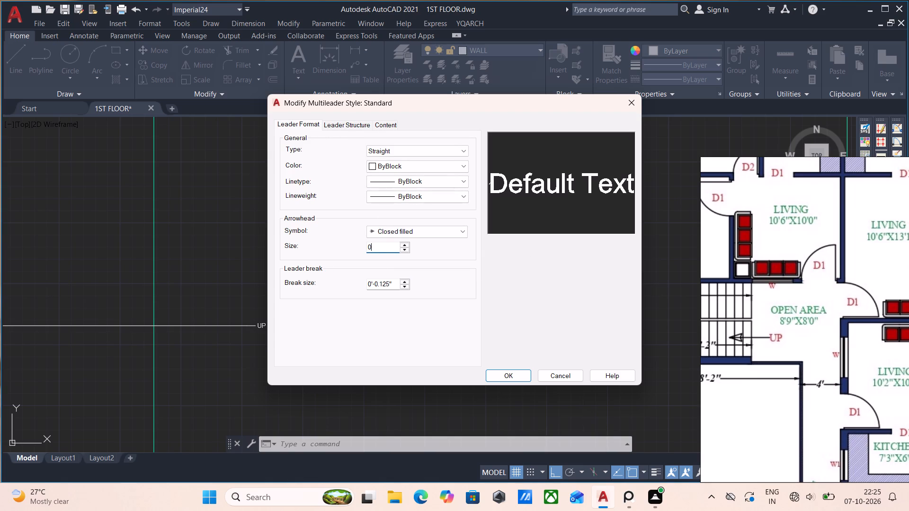
pyautogui.write('15')
pyautogui.press('Return')
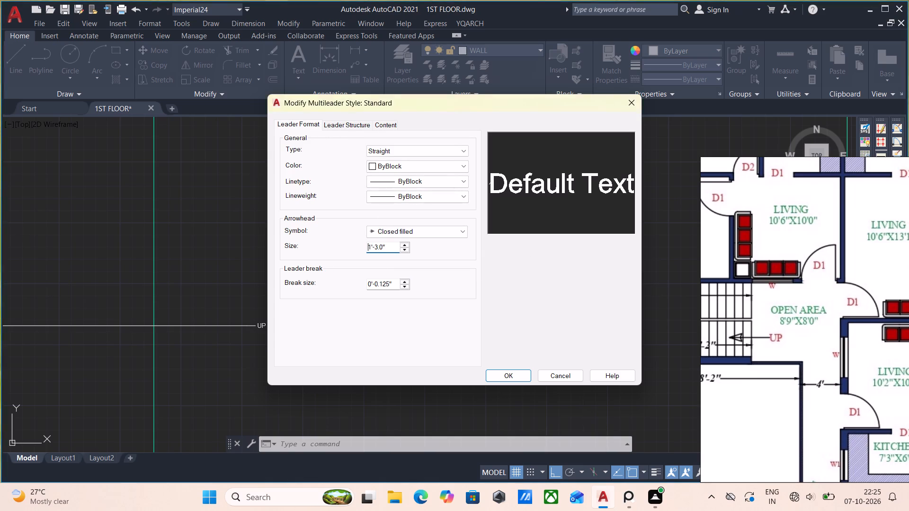
pyautogui.click(521, 375)
pyautogui.click(577, 197)
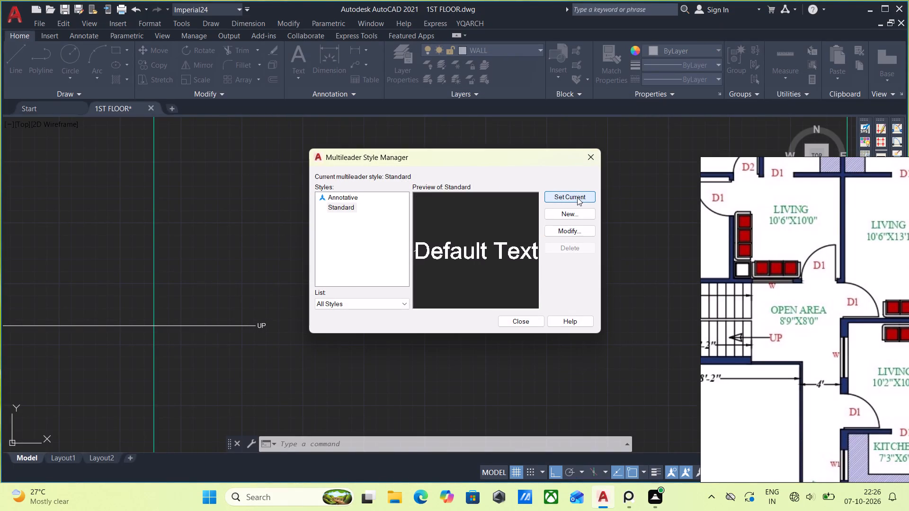
pyautogui.click(527, 320)
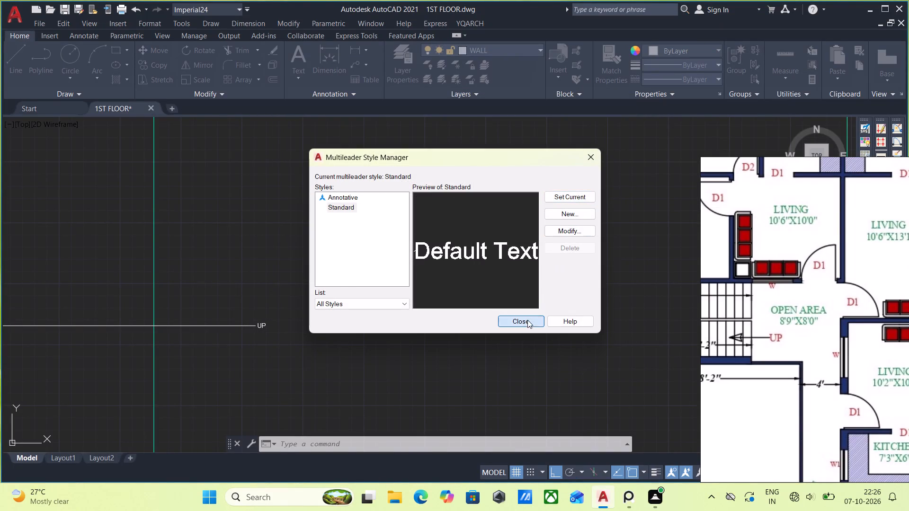
# Examine the UP multileader on the lower flight, checking its text size, leader line and arrowhead end.
pyautogui.scroll(-5, 522, 309)
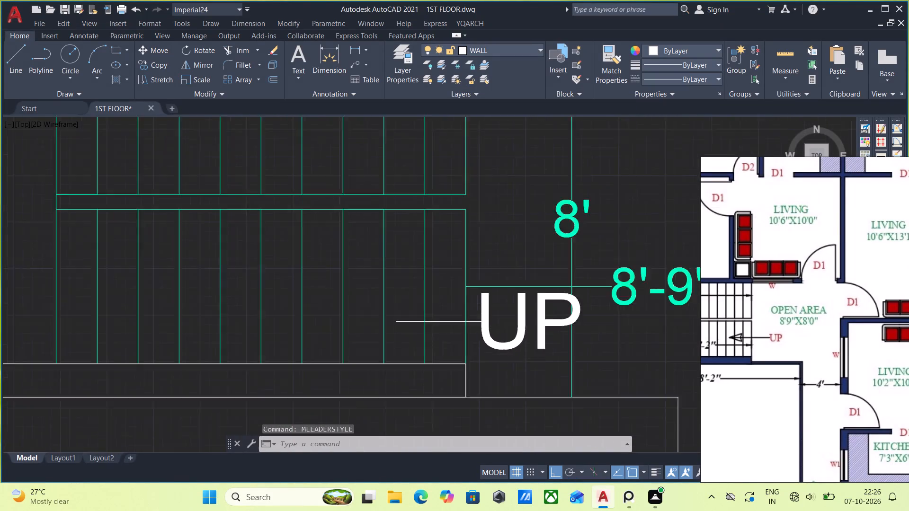
pyautogui.moveTo(513, 339); pyautogui.dragTo(444, 341, button='middle')
pyautogui.scroll(1, 448, 319)
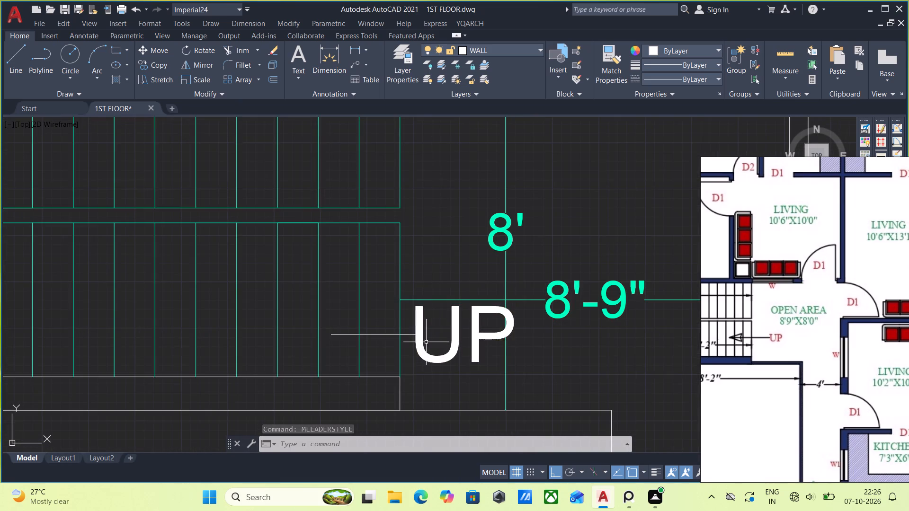
pyautogui.scroll(1, 394, 361)
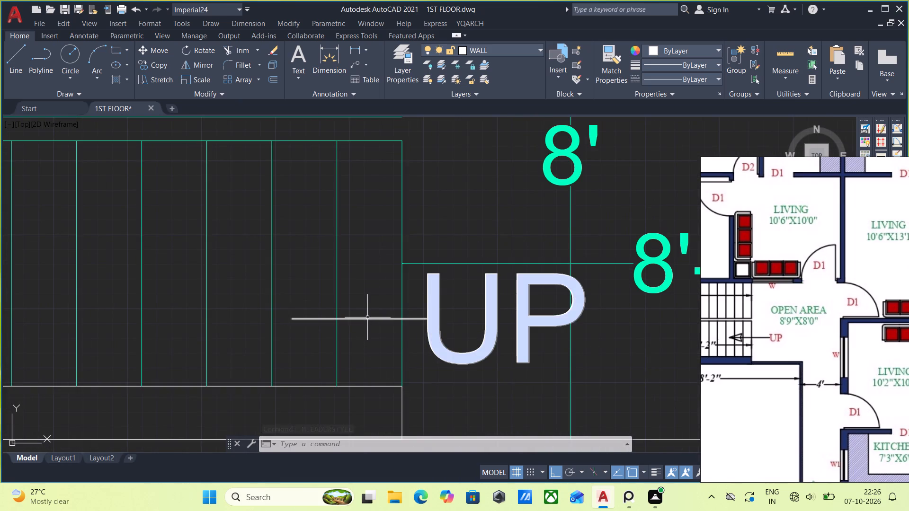
pyautogui.click(367, 317)
pyautogui.scroll(-2, 412, 321)
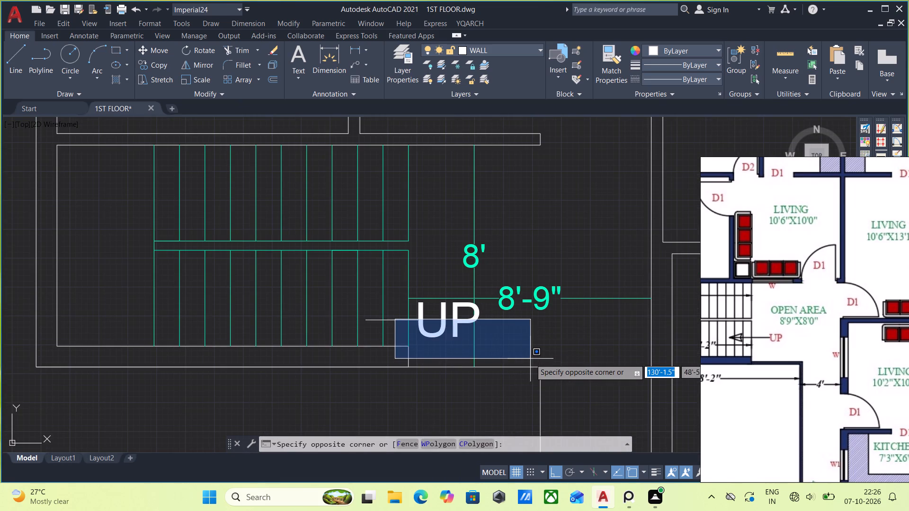
pyautogui.scroll(-2, 518, 348)
pyautogui.scroll(3, 476, 326)
pyautogui.scroll(2, 468, 371)
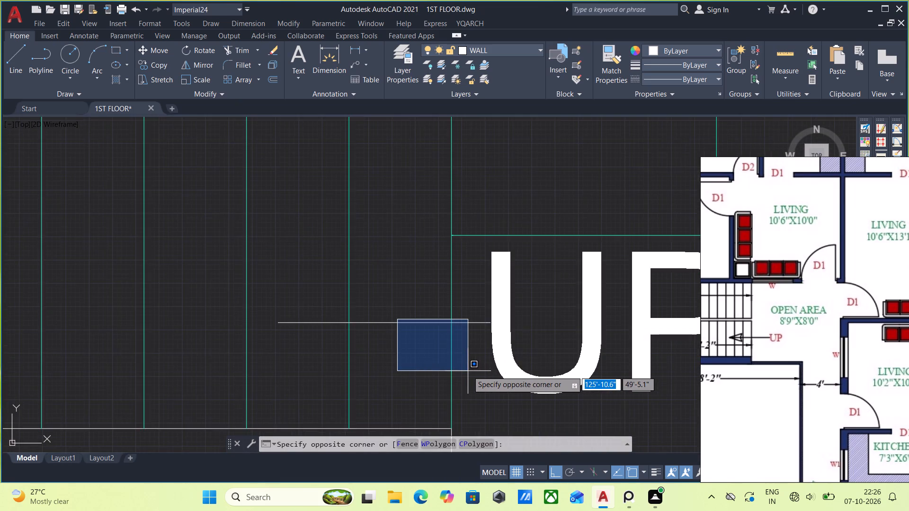
pyautogui.scroll(2, 470, 366)
pyautogui.press('Escape')
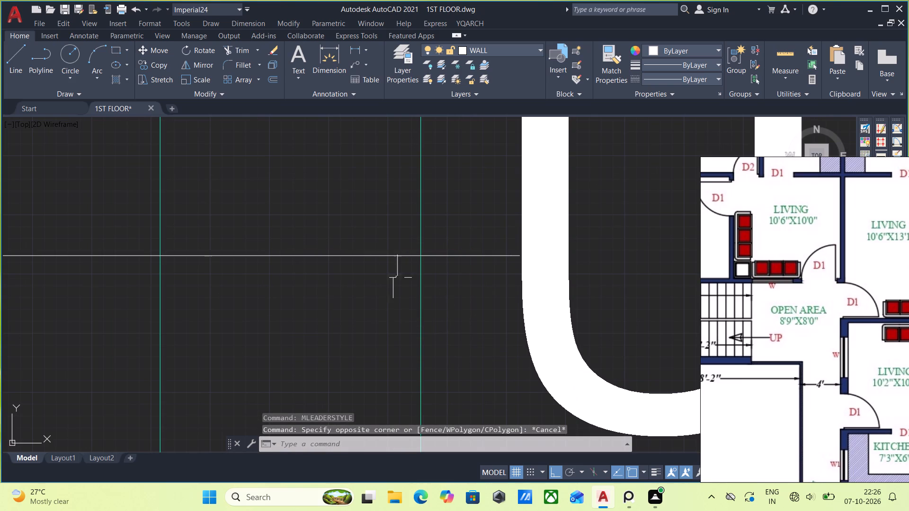
pyautogui.click(351, 255)
pyautogui.scroll(-2, 321, 289)
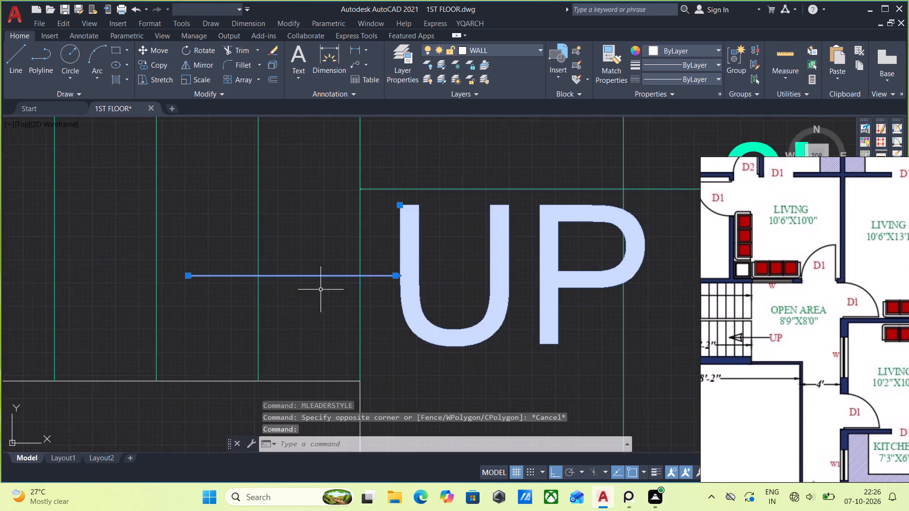
pyautogui.moveTo(326, 316); pyautogui.dragTo(401, 371, button='middle')
pyautogui.scroll(2, 301, 323)
pyautogui.scroll(1, 252, 359)
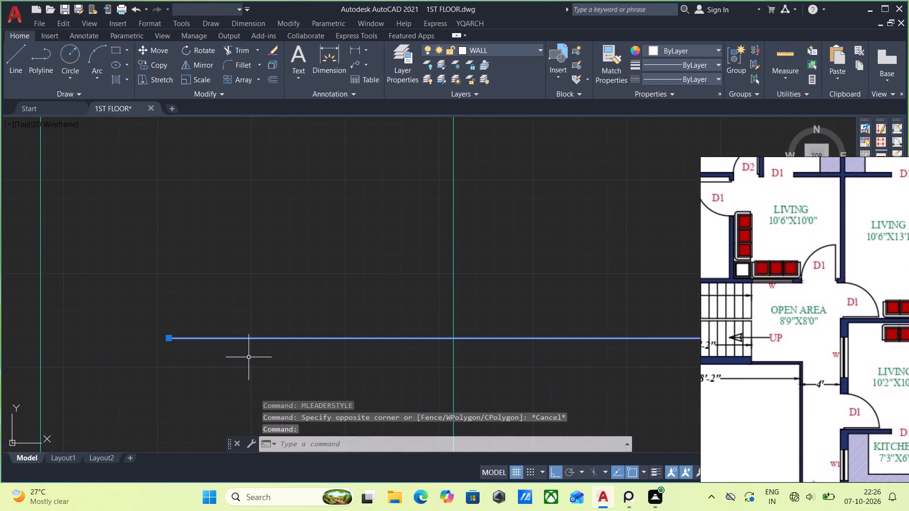
pyautogui.scroll(3, 192, 341)
pyautogui.press('Escape')
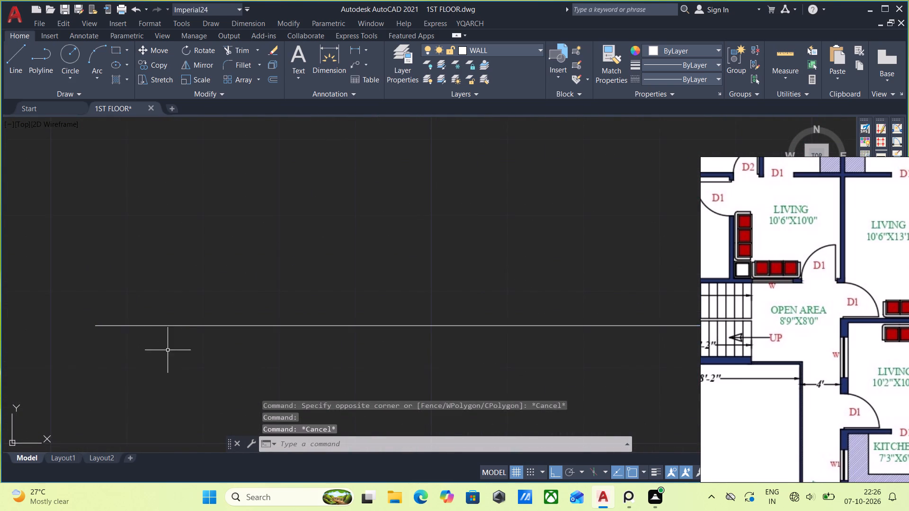
pyautogui.click(174, 325)
pyautogui.press('Escape')
pyautogui.scroll(-3, 293, 358)
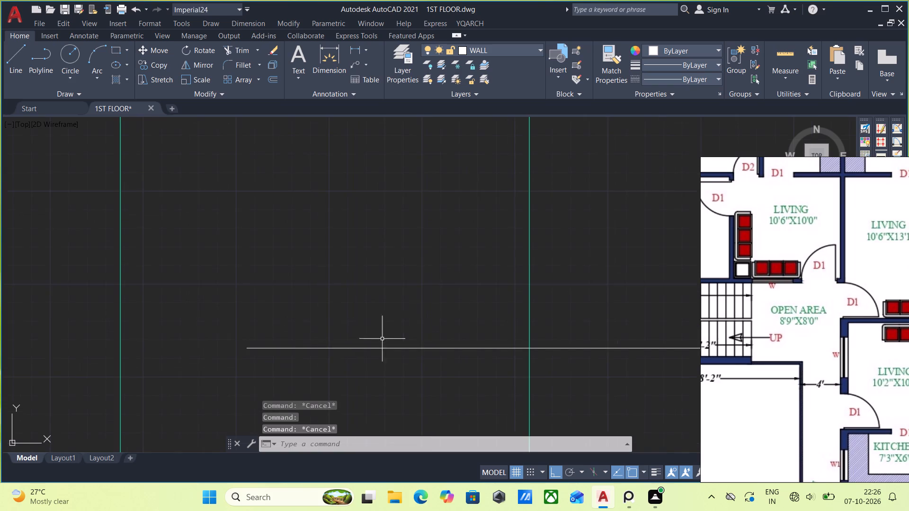
pyautogui.scroll(-2, 411, 338)
pyautogui.moveTo(416, 358); pyautogui.dragTo(285, 350, button='middle')
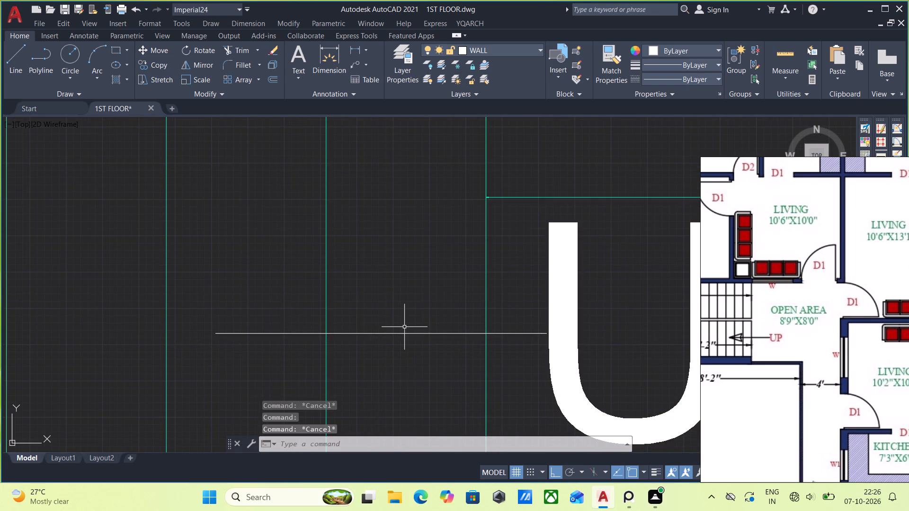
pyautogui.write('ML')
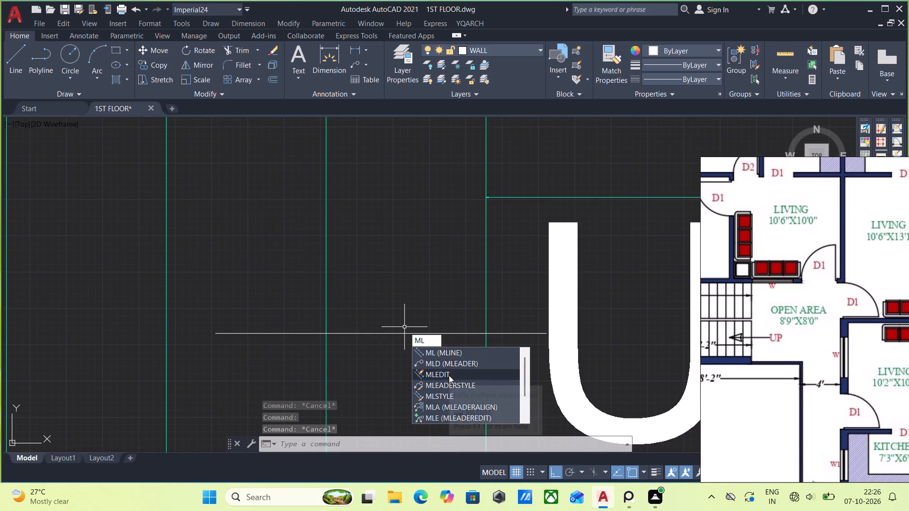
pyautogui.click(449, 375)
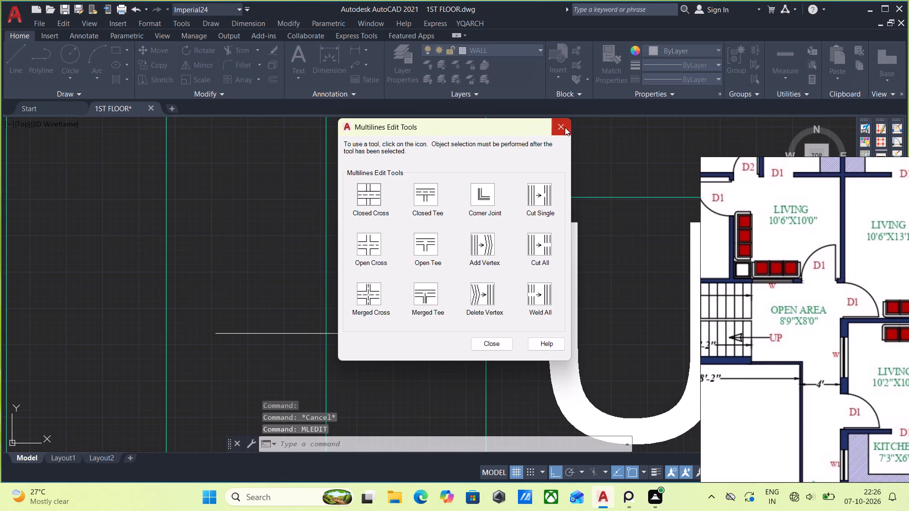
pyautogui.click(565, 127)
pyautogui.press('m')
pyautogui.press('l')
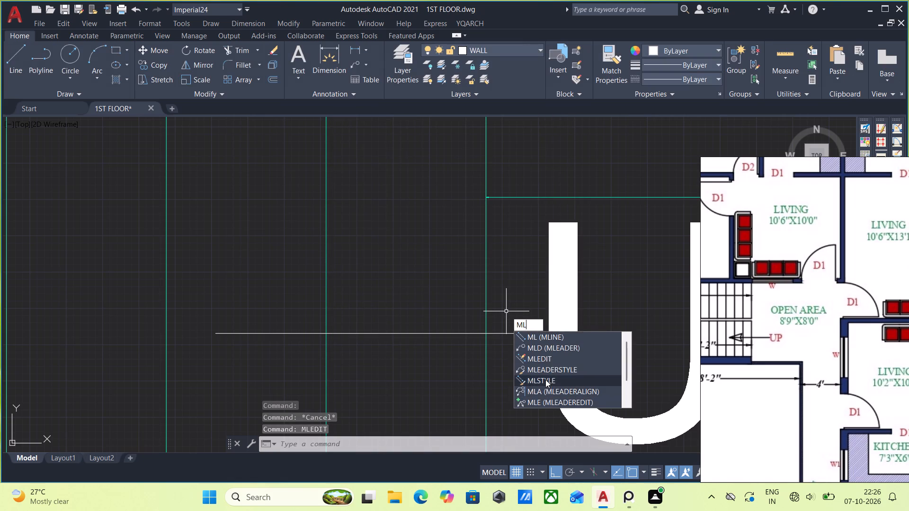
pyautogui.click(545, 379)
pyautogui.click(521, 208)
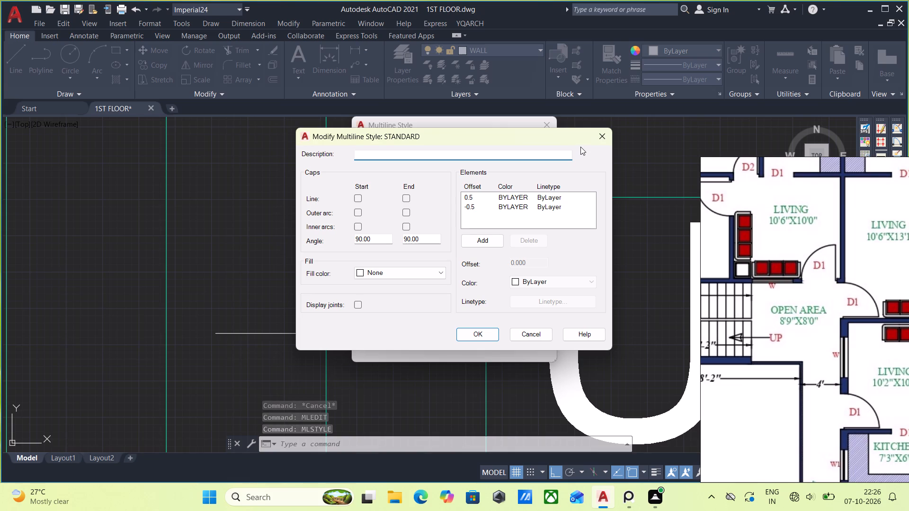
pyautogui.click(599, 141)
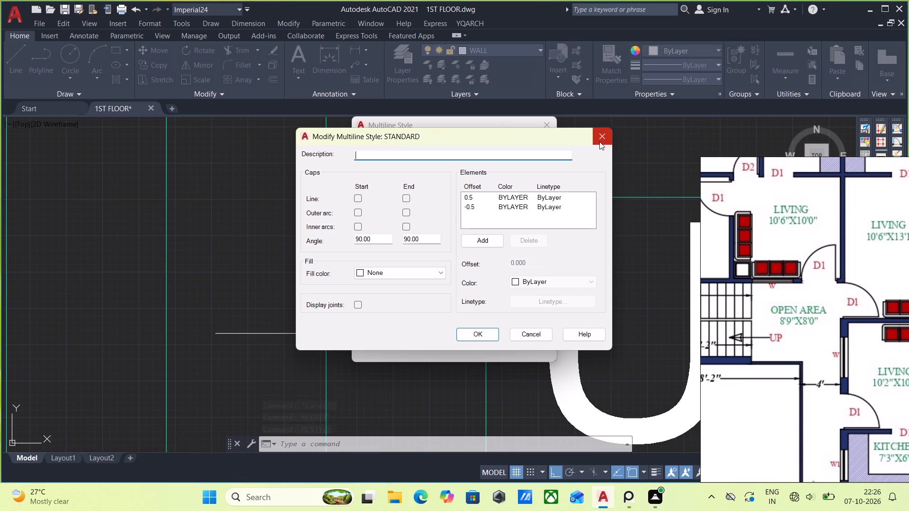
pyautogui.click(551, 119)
# Open the Standard multileader style for modification and change its arrowhead symbol to Closed.
pyautogui.press('m')
pyautogui.press('l')
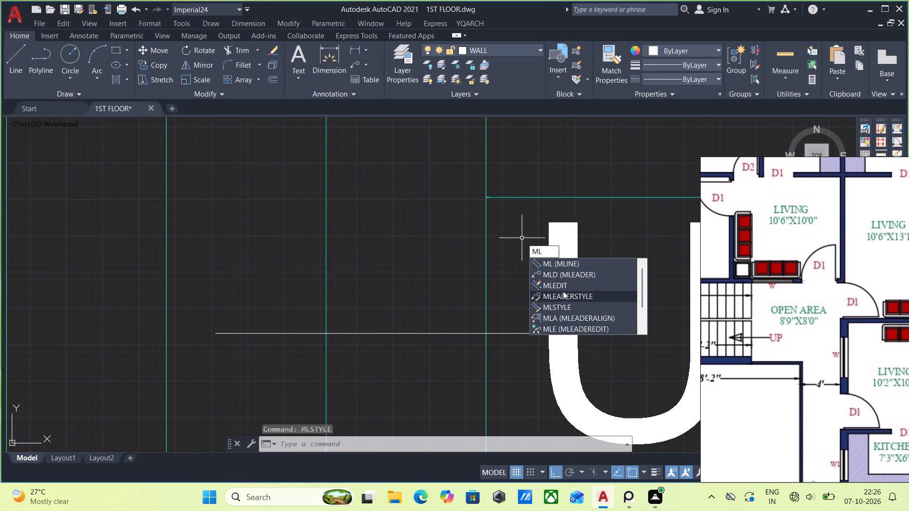
pyautogui.click(566, 296)
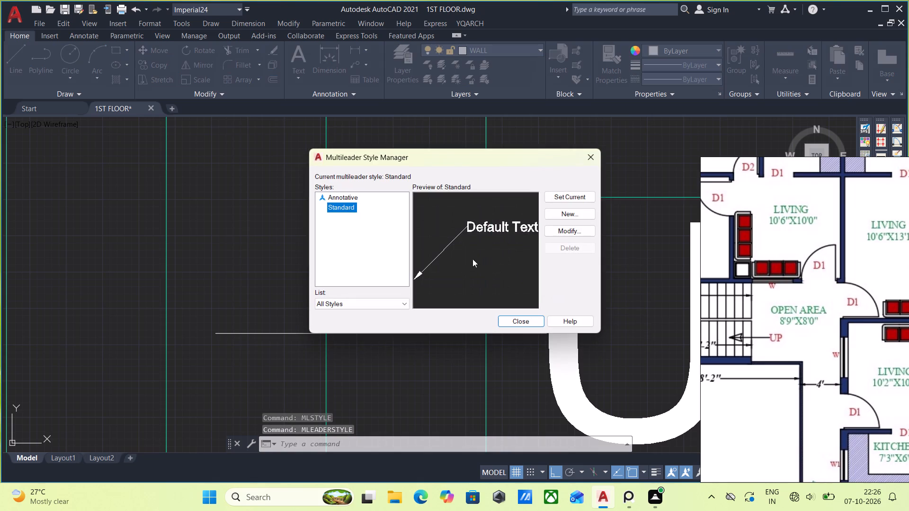
pyautogui.click(570, 233)
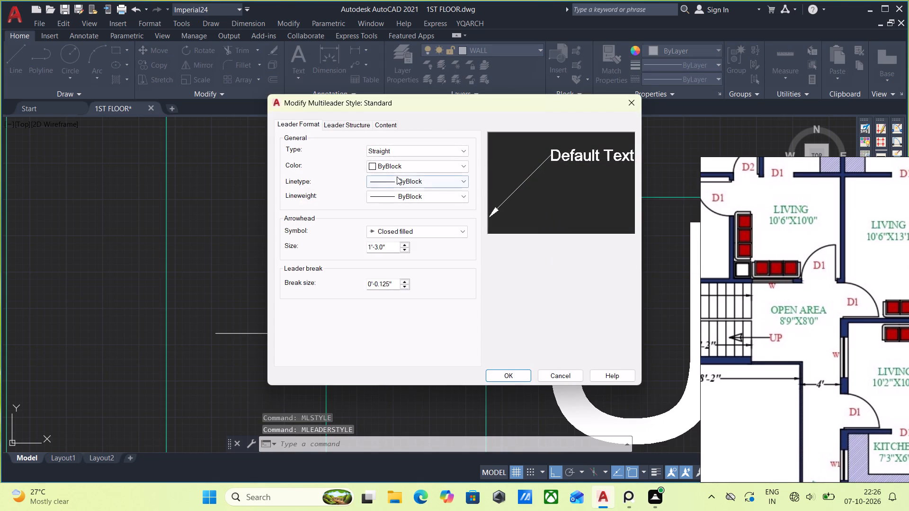
pyautogui.click(458, 179)
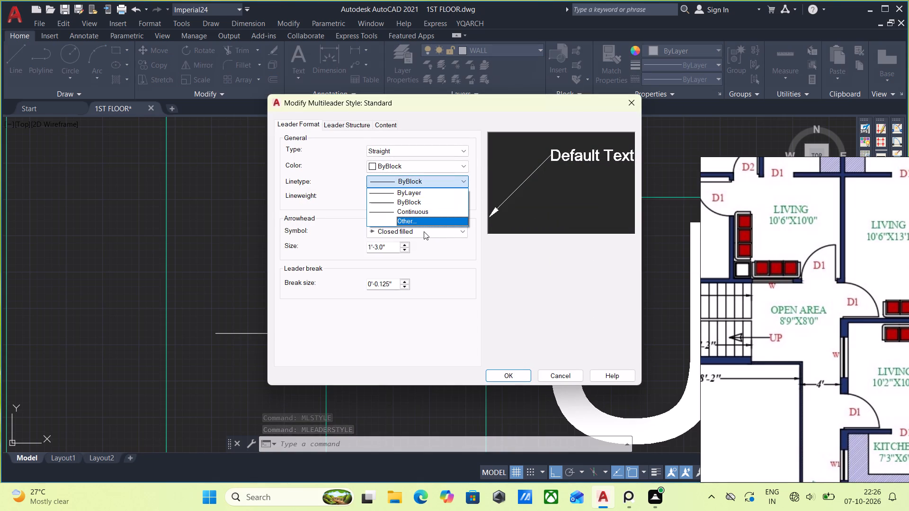
pyautogui.scroll(-5, 424, 231)
pyautogui.scroll(-1, 430, 185)
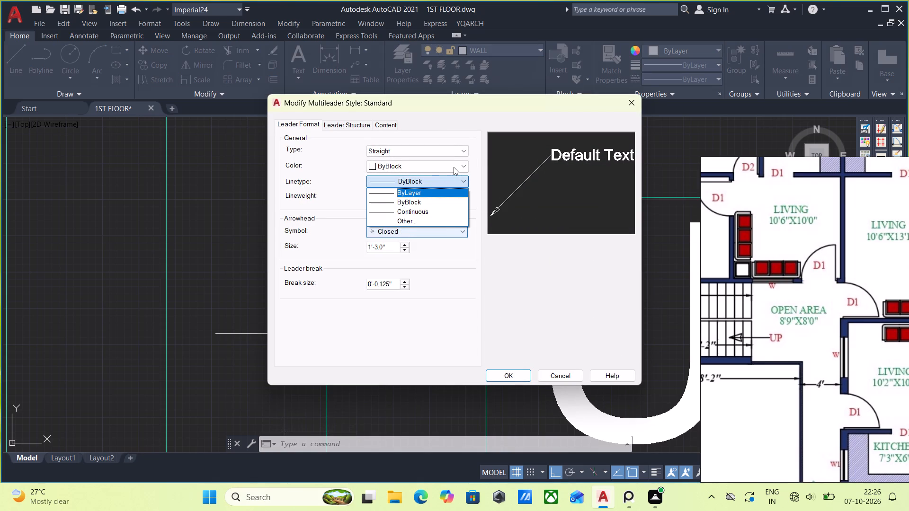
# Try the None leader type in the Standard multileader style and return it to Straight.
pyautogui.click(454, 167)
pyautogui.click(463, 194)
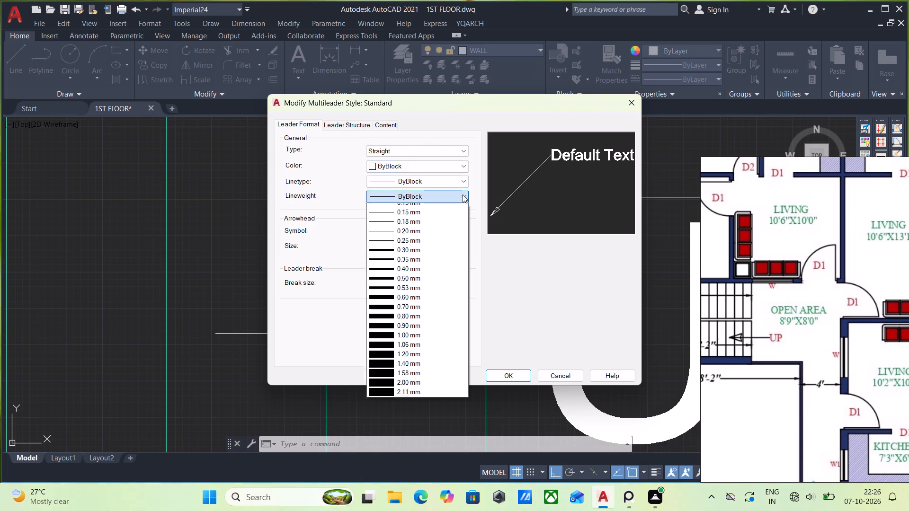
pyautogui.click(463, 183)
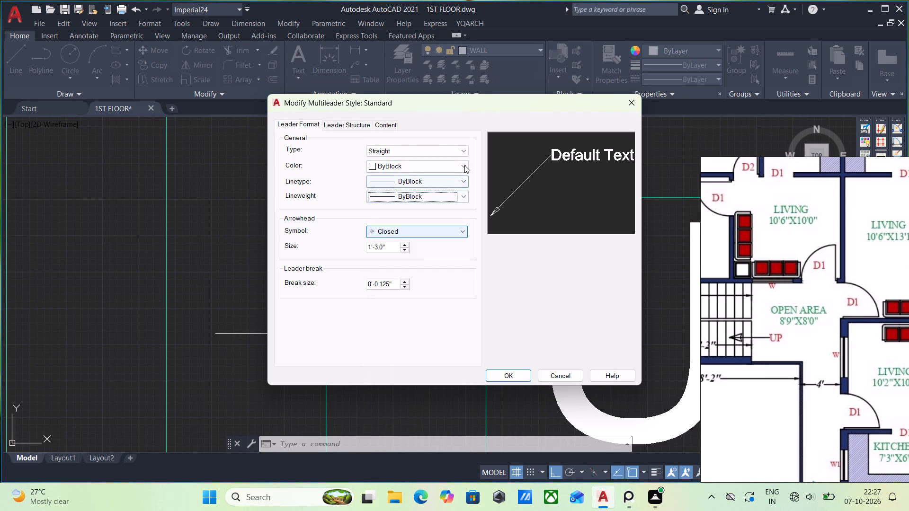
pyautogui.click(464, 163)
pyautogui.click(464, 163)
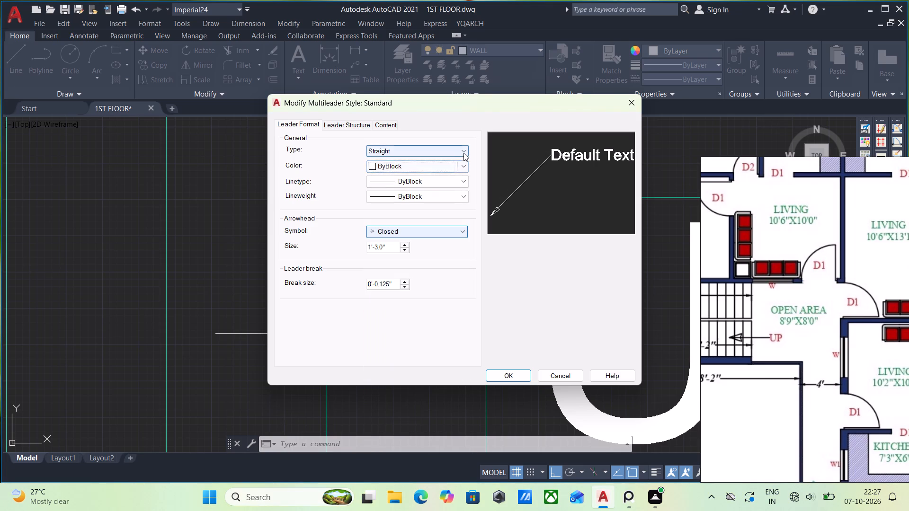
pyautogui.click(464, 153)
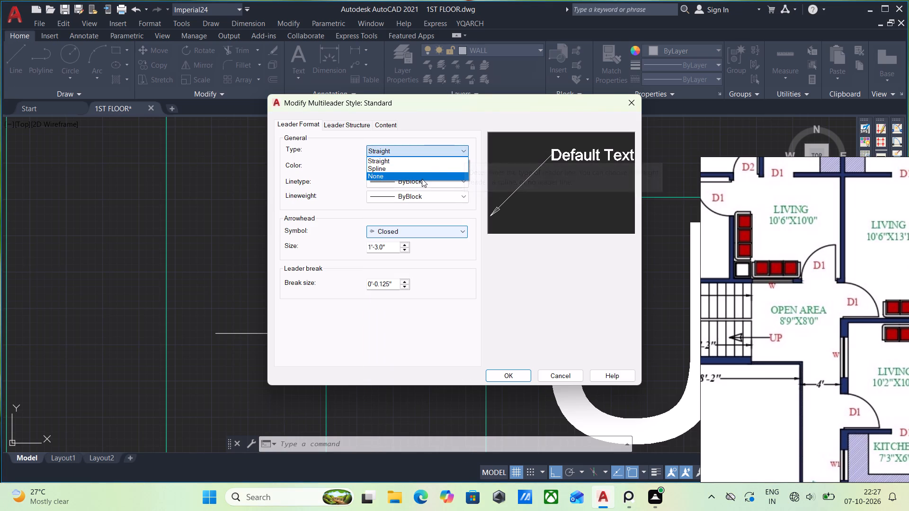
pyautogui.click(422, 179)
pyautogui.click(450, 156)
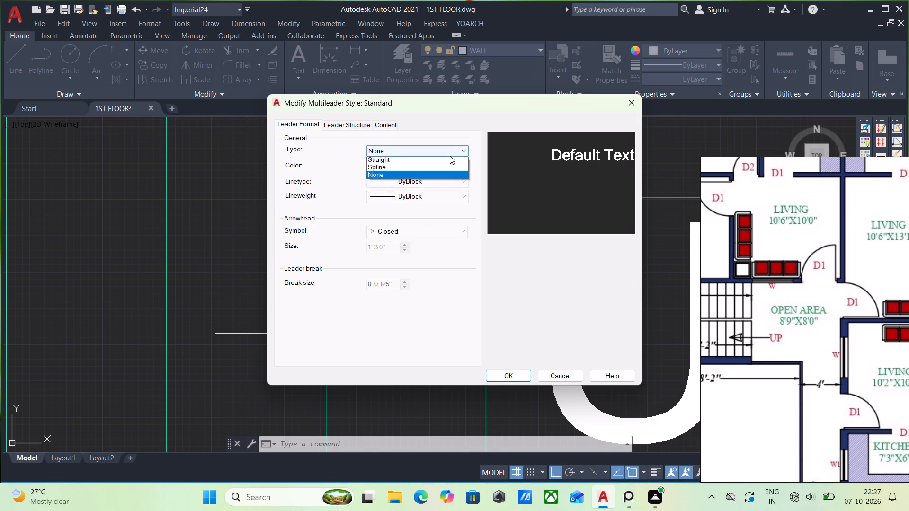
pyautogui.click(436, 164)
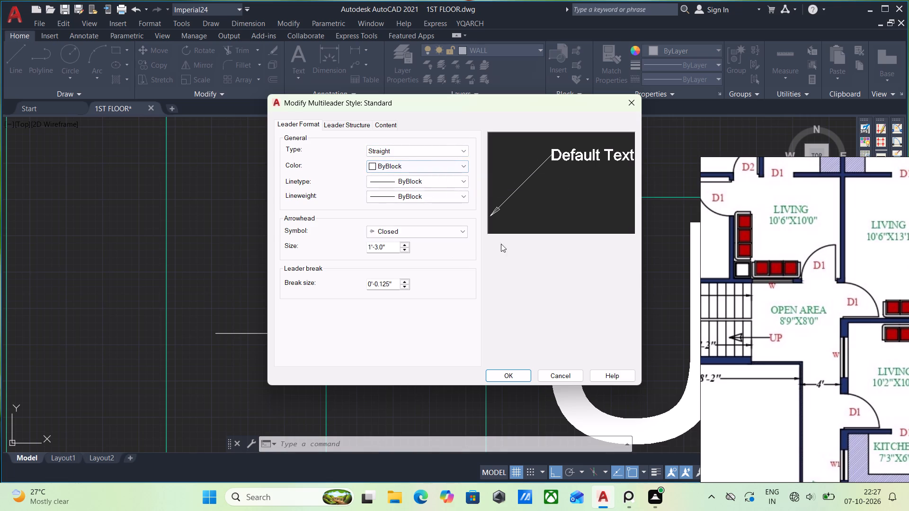
# Review the Standard multileader style's leader structure, content and leader format settings, including the available arrowhead symbols.
pyautogui.click(296, 124)
pyautogui.click(344, 129)
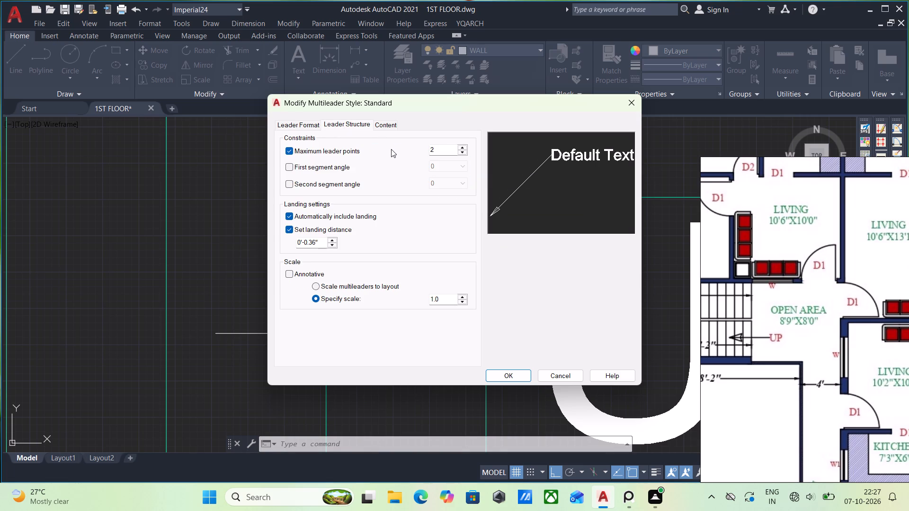
pyautogui.click(343, 124)
pyautogui.click(387, 126)
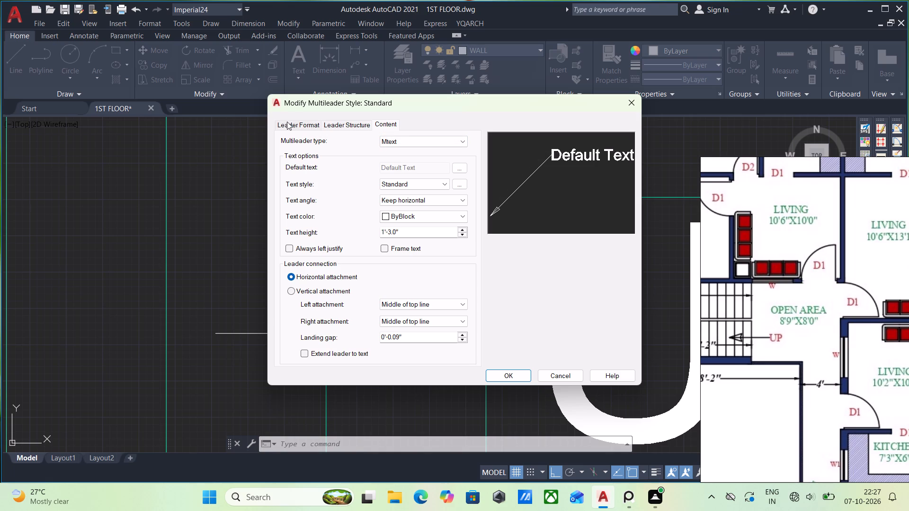
pyautogui.click(304, 125)
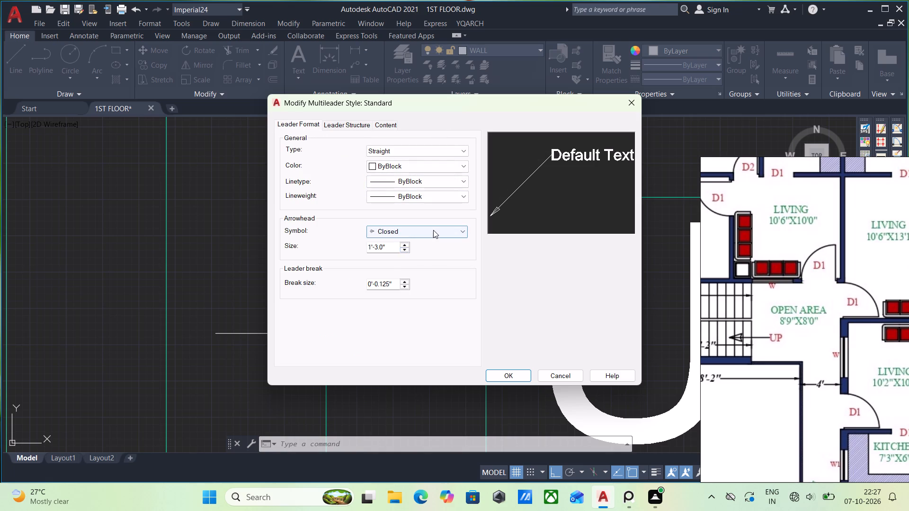
pyautogui.click(433, 230)
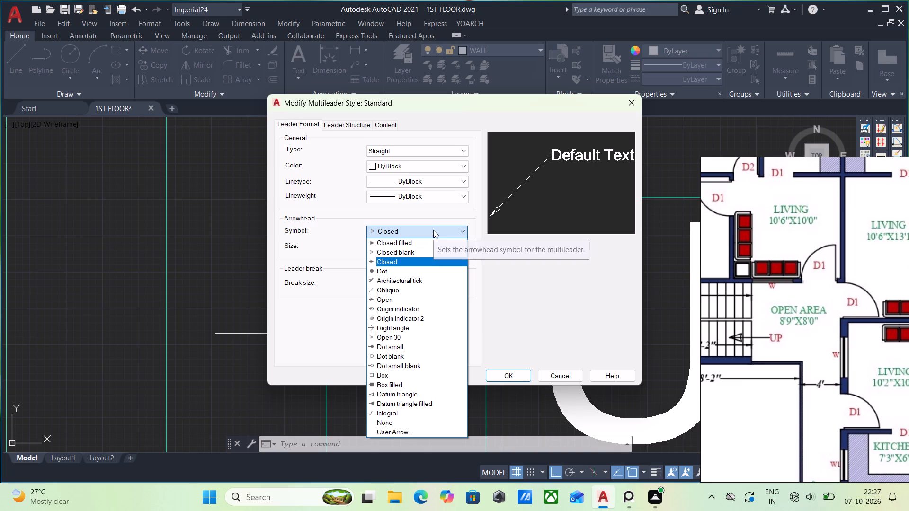
pyautogui.click(432, 231)
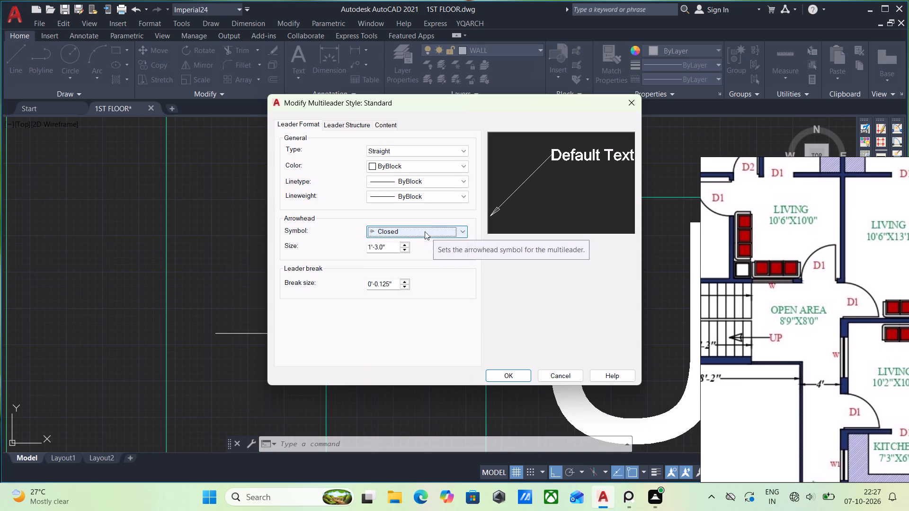
# Set the Standard multileader style's arrowhead size to 40 inches, apply it and keep the style current.
pyautogui.click(392, 247)
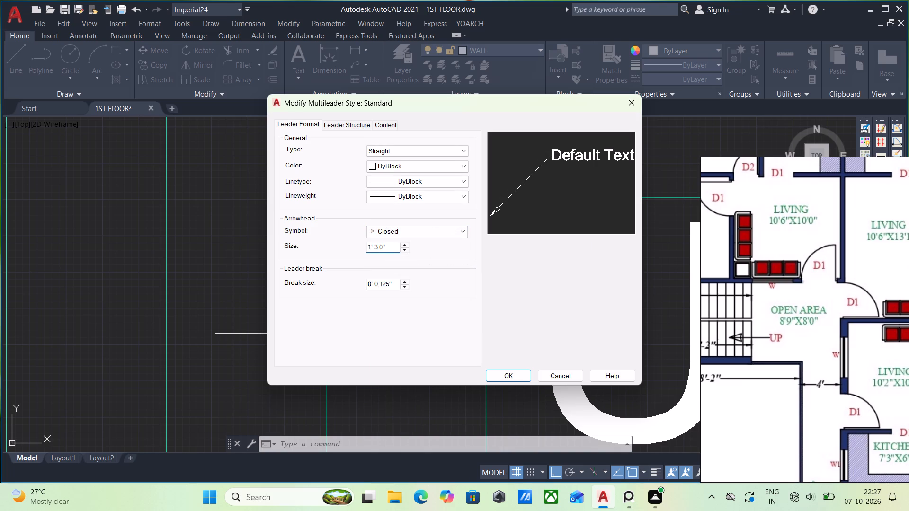
pyautogui.press('BackSpace')
pyautogui.press('BackSpace')
pyautogui.press('BackSpace')
pyautogui.press('BackSpace')
pyautogui.press('BackSpace')
pyautogui.press('BackSpace')
pyautogui.press('BackSpace')
pyautogui.press('BackSpace')
pyautogui.press('BackSpace')
pyautogui.press('BackSpace')
pyautogui.press('BackSpace')
pyautogui.press('BackSpace')
pyautogui.press('BackSpace')
pyautogui.press('BackSpace')
pyautogui.press('BackSpace')
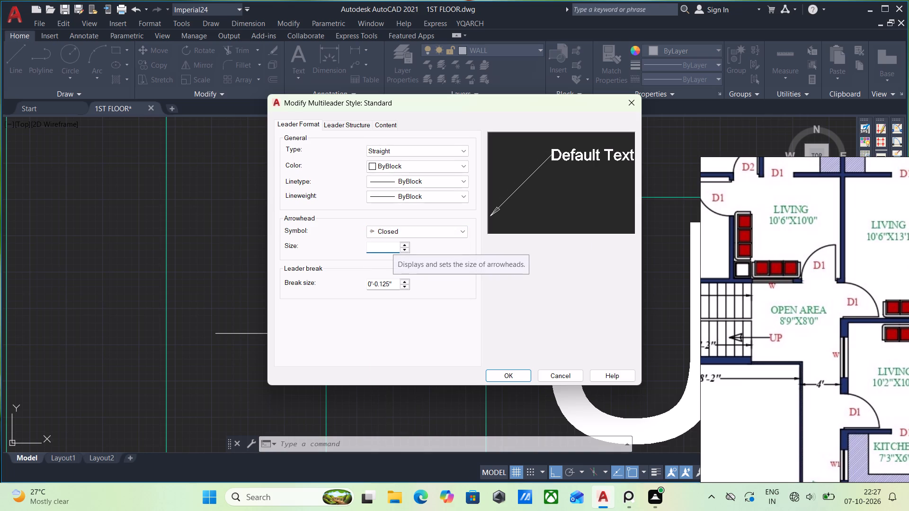
pyautogui.press('2')
pyautogui.press('BackSpace')
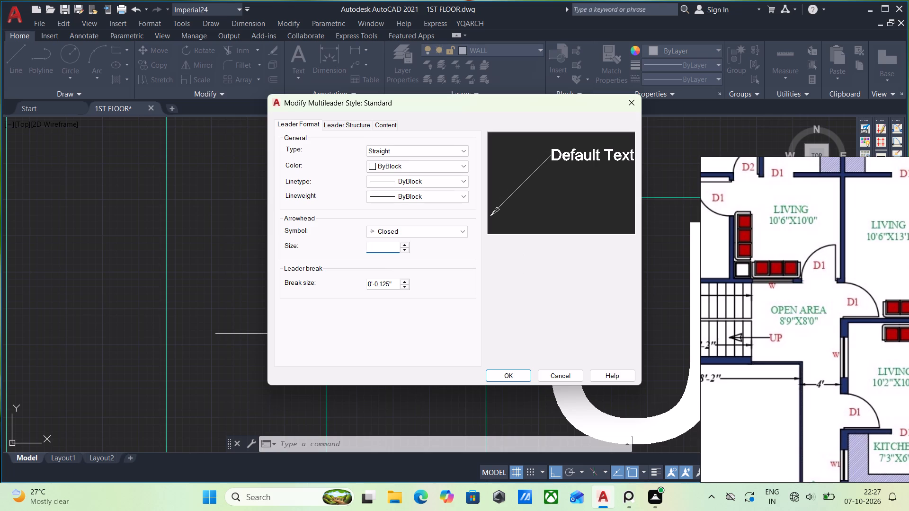
pyautogui.write('40')
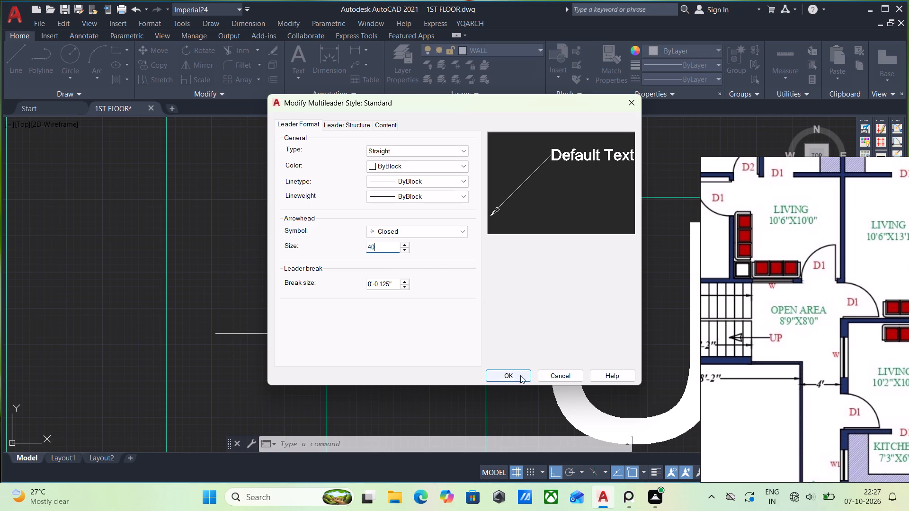
pyautogui.click(518, 372)
pyautogui.click(578, 195)
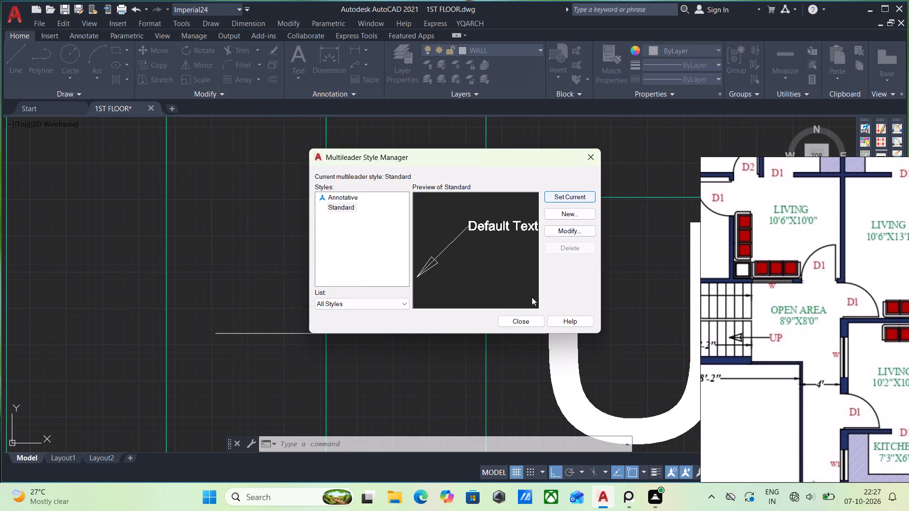
pyautogui.click(524, 321)
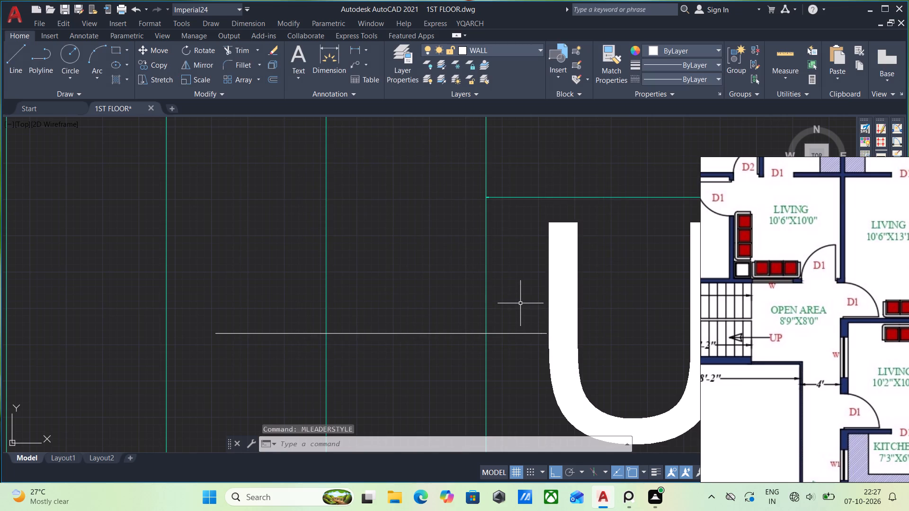
# Add a horizontal multileader without text above the UP annotation, from the lower flight's last inner tread line to just past its end line.
pyautogui.scroll(-3, 520, 299)
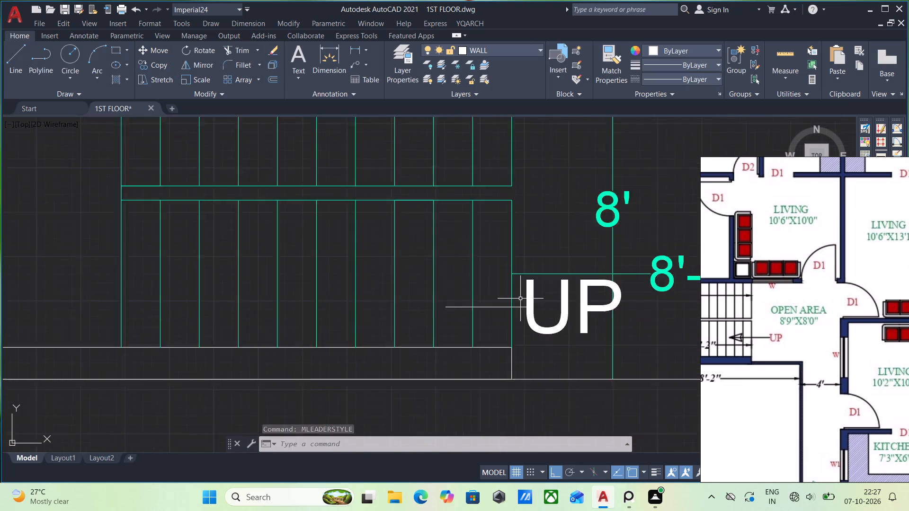
pyautogui.scroll(-1, 520, 299)
pyautogui.scroll(2, 513, 310)
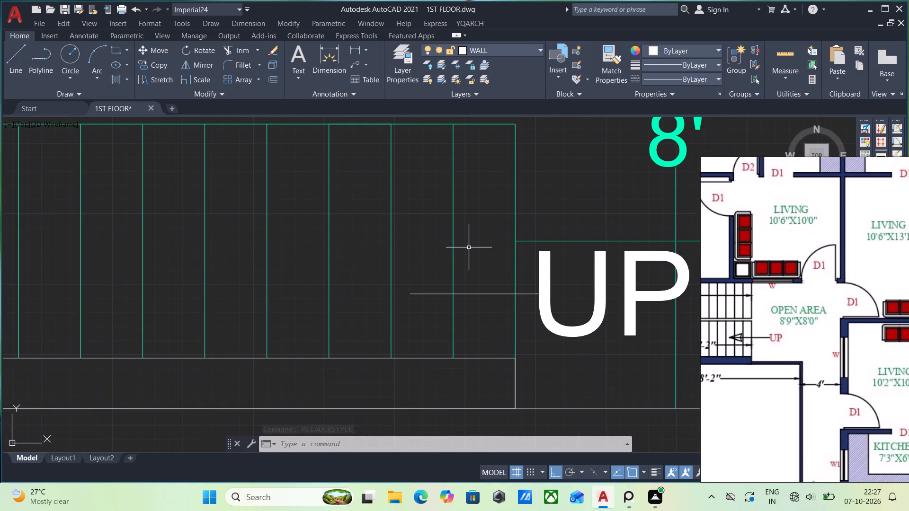
pyautogui.write('ML')
pyautogui.press('d')
pyautogui.press('Return')
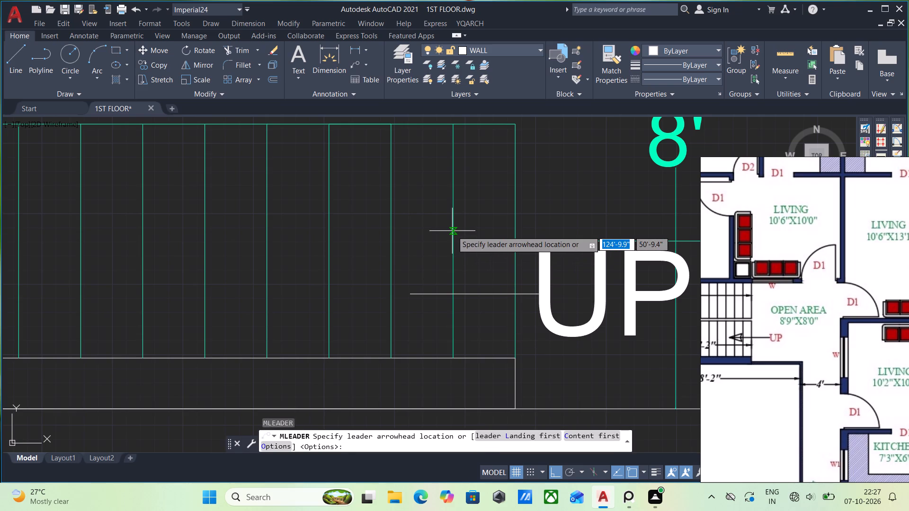
pyautogui.click(452, 231)
pyautogui.click(551, 215)
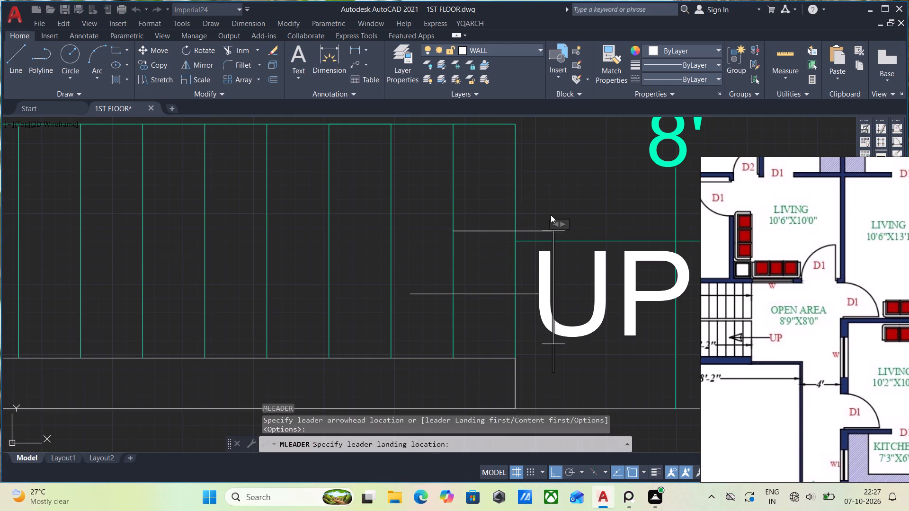
pyautogui.scroll(2, 556, 216)
pyautogui.scroll(2, 390, 232)
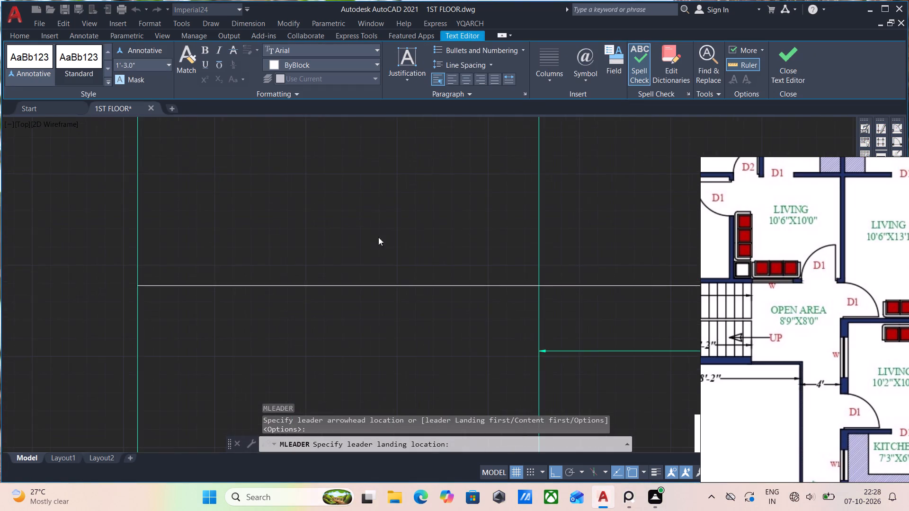
pyautogui.scroll(1, 182, 280)
pyautogui.click(144, 286)
pyautogui.click(190, 300)
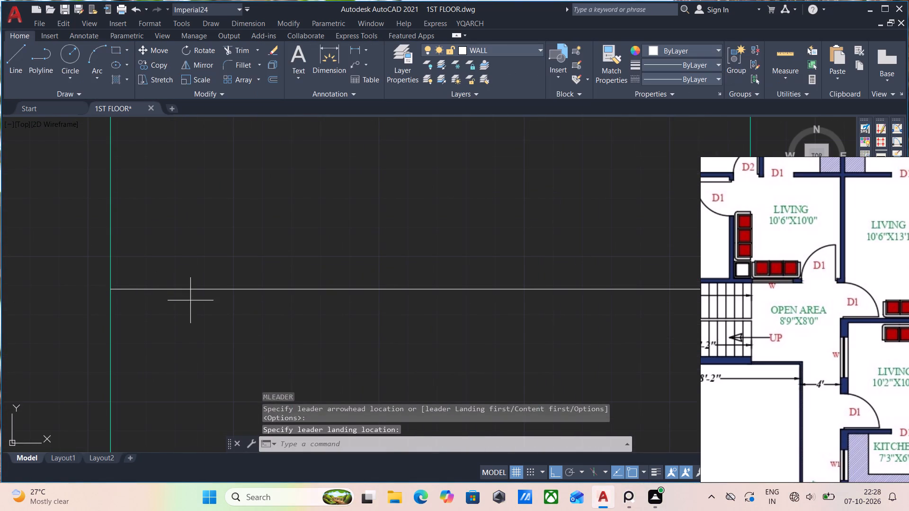
# Erase both multileaders at the staircase's lower flight: the textless leader and the one carrying the UP text.
pyautogui.click(183, 289)
pyautogui.scroll(-5, 194, 285)
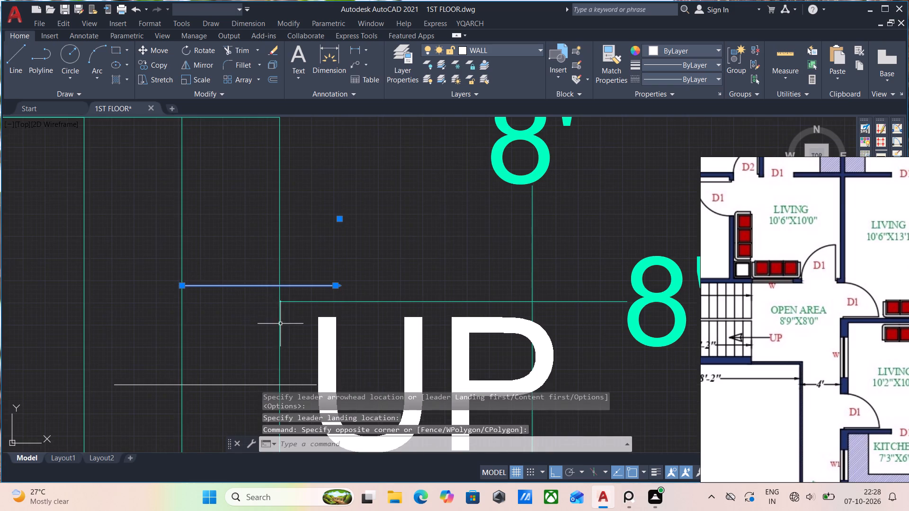
pyautogui.moveTo(281, 320); pyautogui.dragTo(357, 199, button='middle')
pyautogui.click(322, 262)
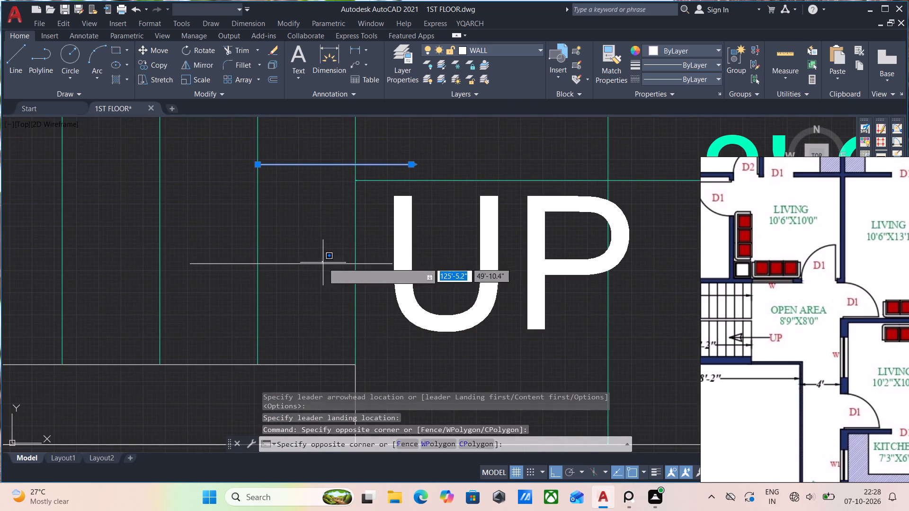
pyautogui.click(328, 274)
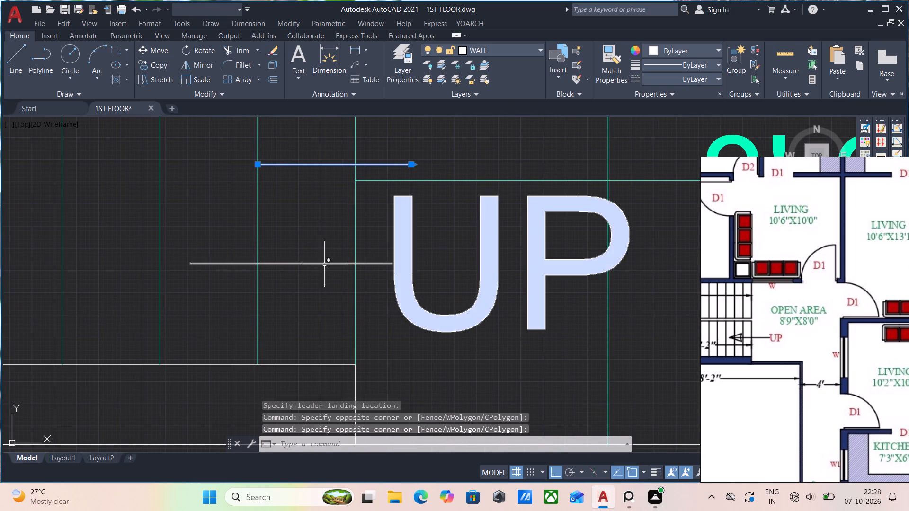
pyautogui.click(324, 264)
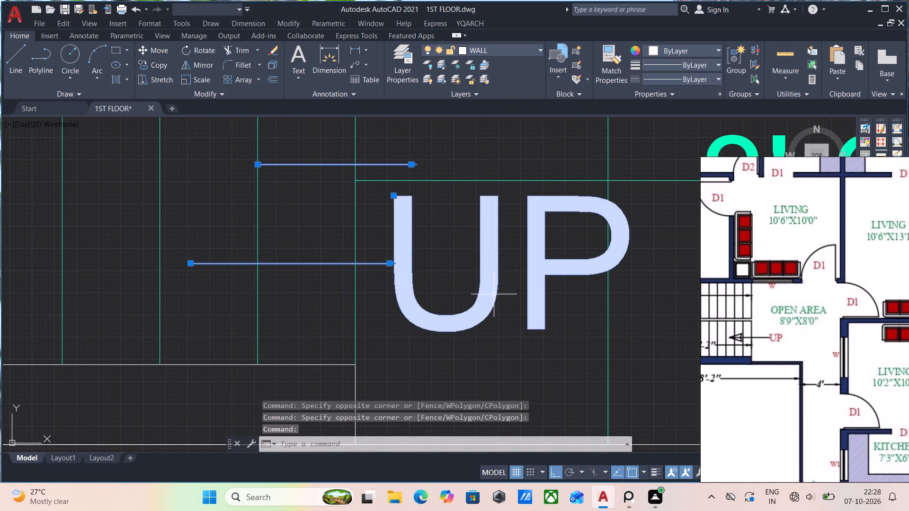
pyautogui.press('Delete')
pyautogui.scroll(-3, 473, 276)
pyautogui.moveTo(472, 283); pyautogui.dragTo(415, 329, button='middle')
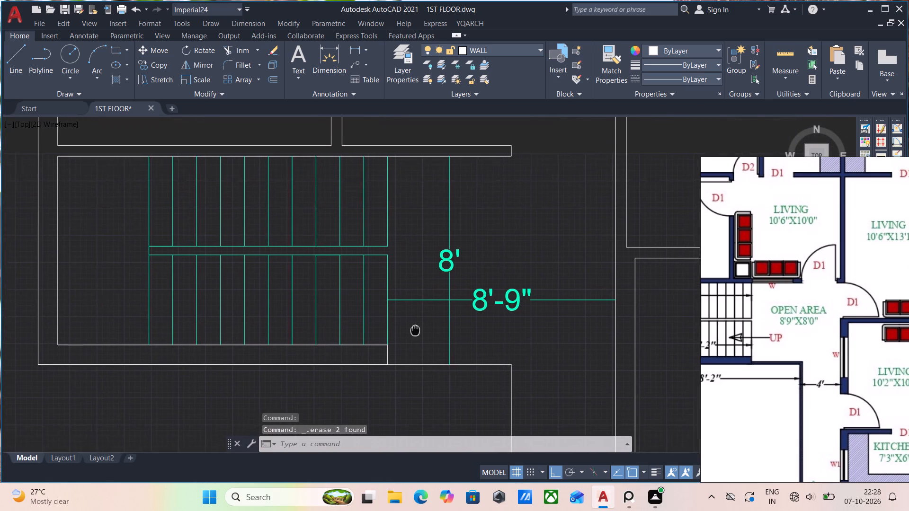
pyautogui.moveTo(415, 329); pyautogui.dragTo(413, 326, button='middle')
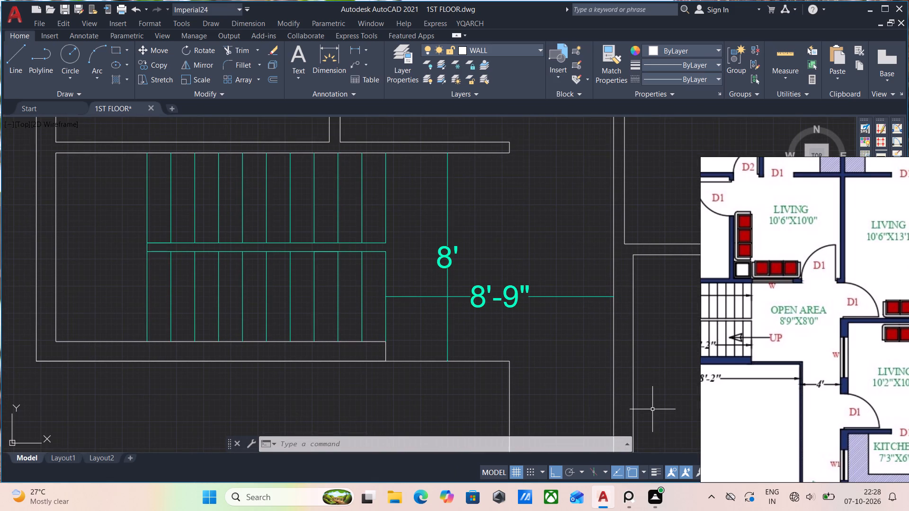
# Save the first-floor drawing.
pyautogui.hotkey('ctrl', 's')
# Examine the door openings of the kitchens, baths and living rooms in the reference plan and compare with the drawing's northern rooms.
pyautogui.scroll(-2, 491, 379)
pyautogui.scroll(-2, 528, 267)
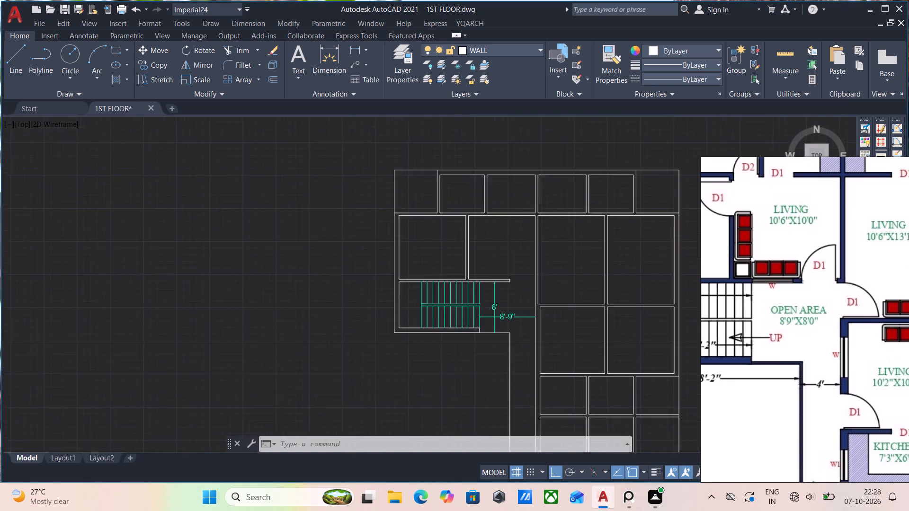
pyautogui.moveTo(519, 300); pyautogui.dragTo(440, 320, button='middle')
pyautogui.scroll(2, 543, 357)
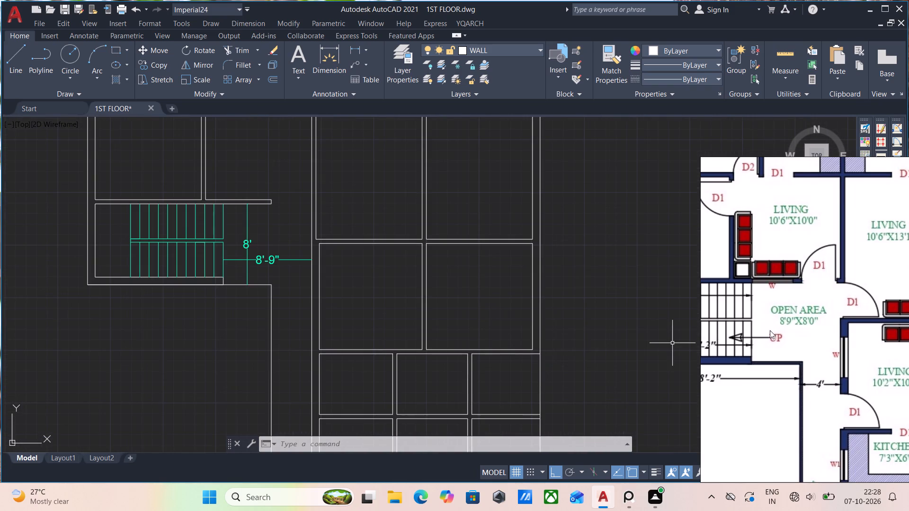
pyautogui.scroll(-2, 834, 327)
pyautogui.moveTo(829, 337); pyautogui.dragTo(757, 376, button='middle')
pyautogui.scroll(1, 814, 309)
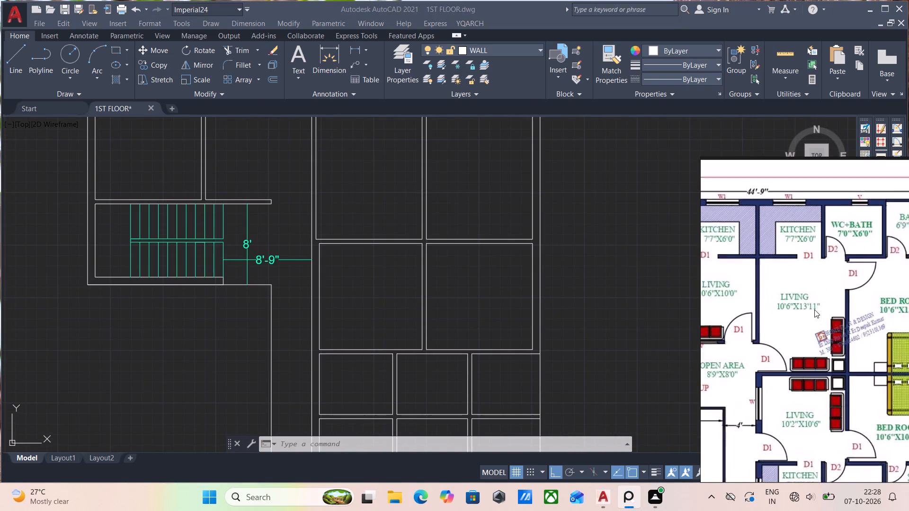
pyautogui.scroll(1, 814, 309)
pyautogui.scroll(1, 834, 221)
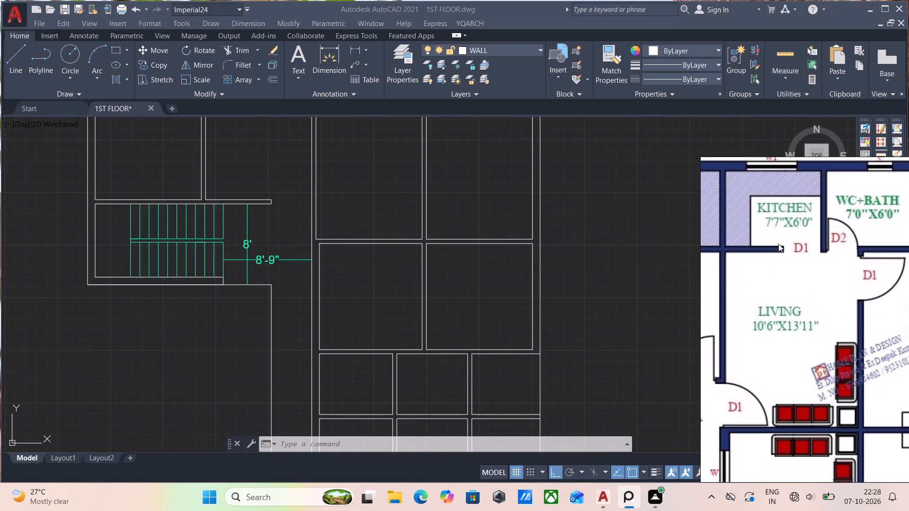
pyautogui.moveTo(774, 250); pyautogui.dragTo(781, 340, button='middle')
pyautogui.scroll(2, 778, 324)
pyautogui.scroll(-5, 778, 322)
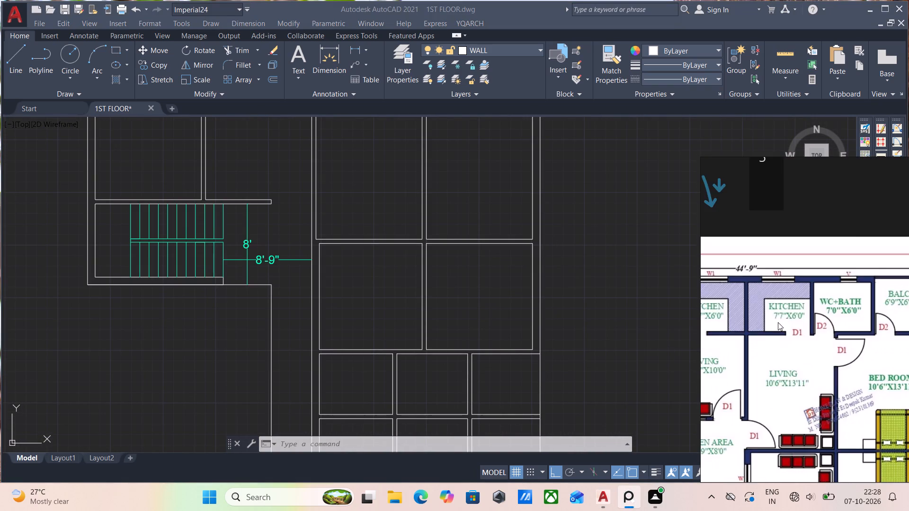
pyautogui.scroll(-3, 778, 322)
pyautogui.moveTo(749, 332); pyautogui.dragTo(781, 336, button='middle')
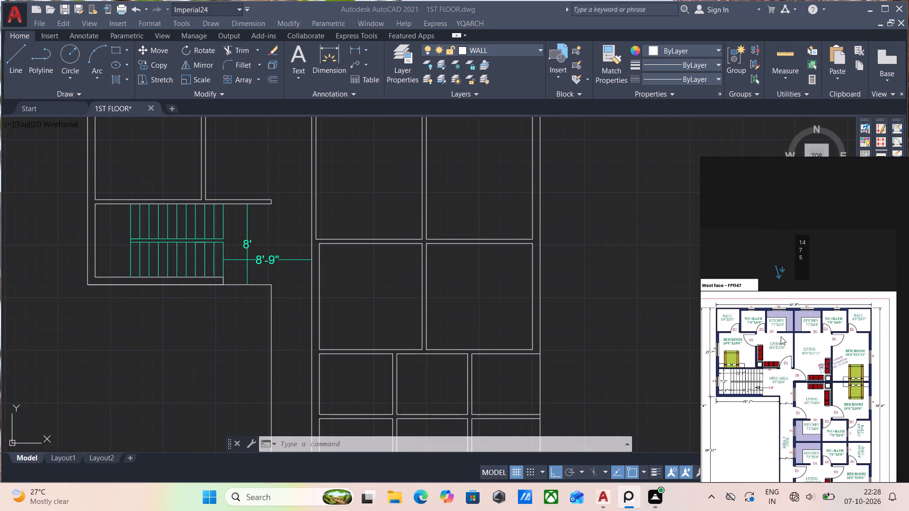
pyautogui.scroll(7, 794, 318)
pyautogui.moveTo(744, 336); pyautogui.dragTo(799, 334, button='middle')
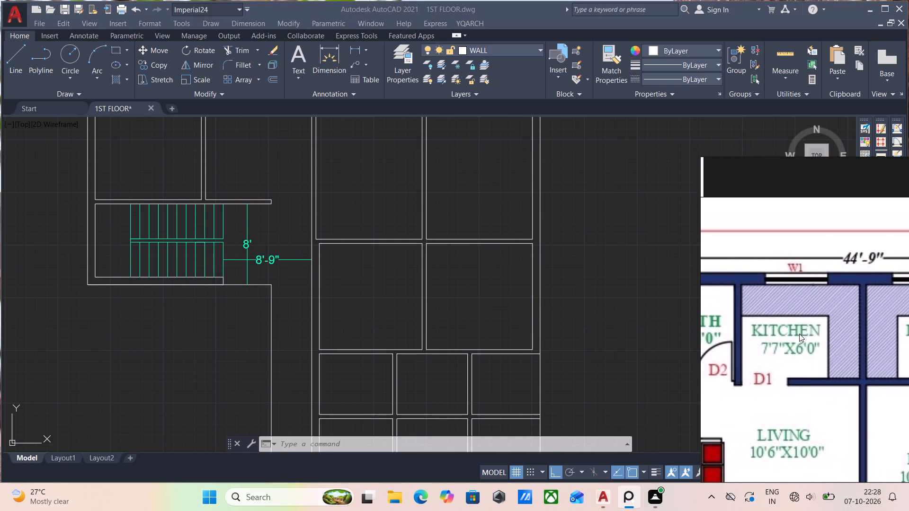
pyautogui.moveTo(799, 334); pyautogui.dragTo(821, 347, button='middle')
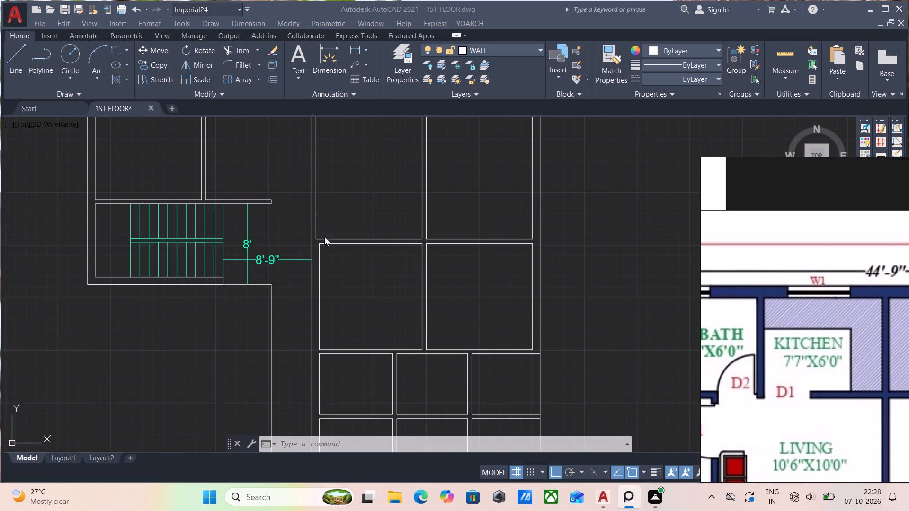
pyautogui.scroll(-2, 692, 343)
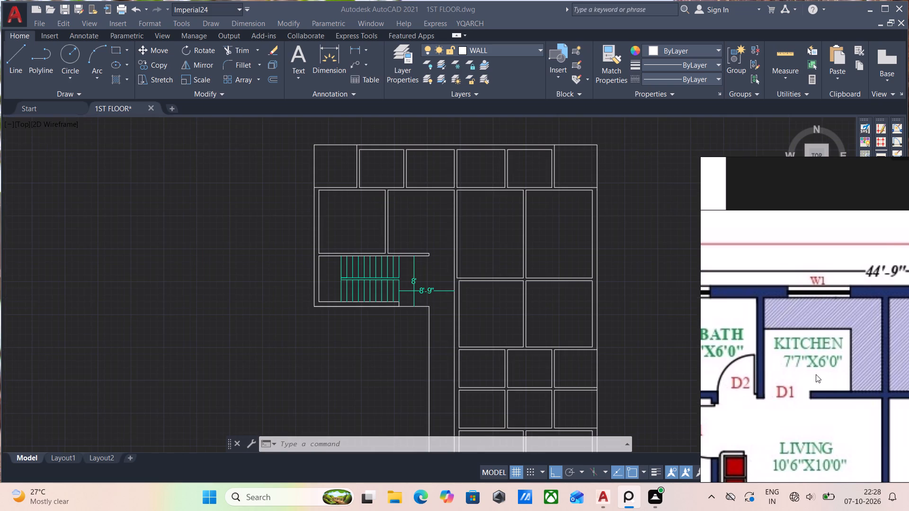
pyautogui.scroll(1, 816, 374)
pyautogui.scroll(-4, 816, 374)
pyautogui.moveTo(818, 388); pyautogui.dragTo(752, 308, button='middle')
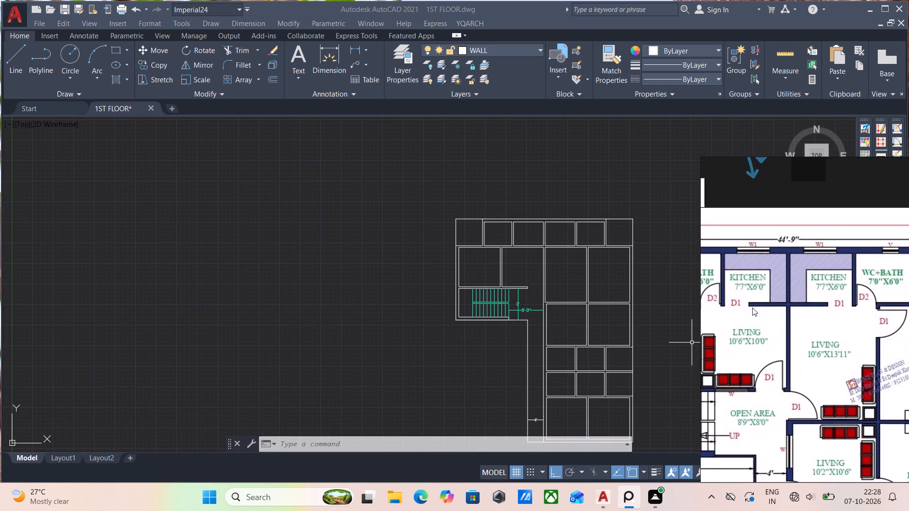
pyautogui.moveTo(752, 308); pyautogui.dragTo(746, 303, button='middle')
pyautogui.moveTo(793, 331); pyautogui.dragTo(758, 321, button='middle')
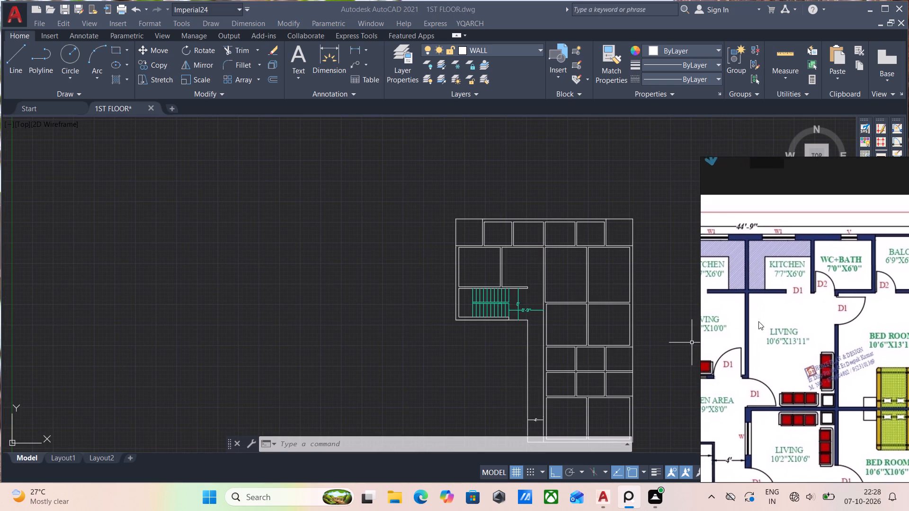
pyautogui.moveTo(758, 321); pyautogui.dragTo(749, 316, button='middle')
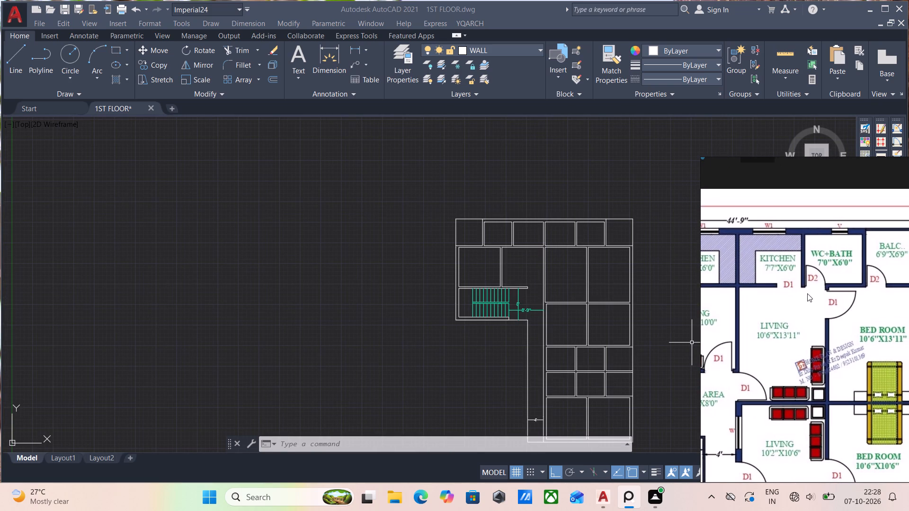
pyautogui.scroll(-2, 807, 293)
pyautogui.scroll(2, 807, 293)
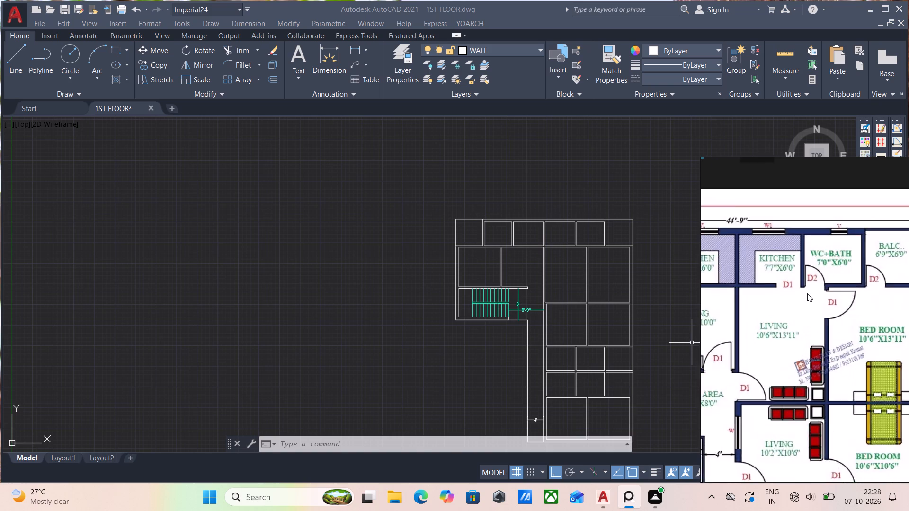
pyautogui.scroll(1, 807, 293)
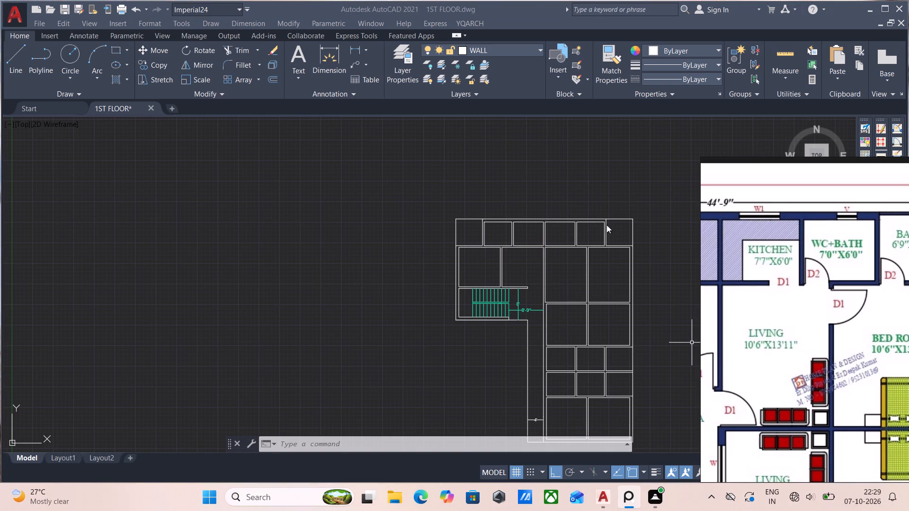
pyautogui.scroll(3, 586, 276)
pyautogui.moveTo(553, 227); pyautogui.dragTo(528, 333, button='middle')
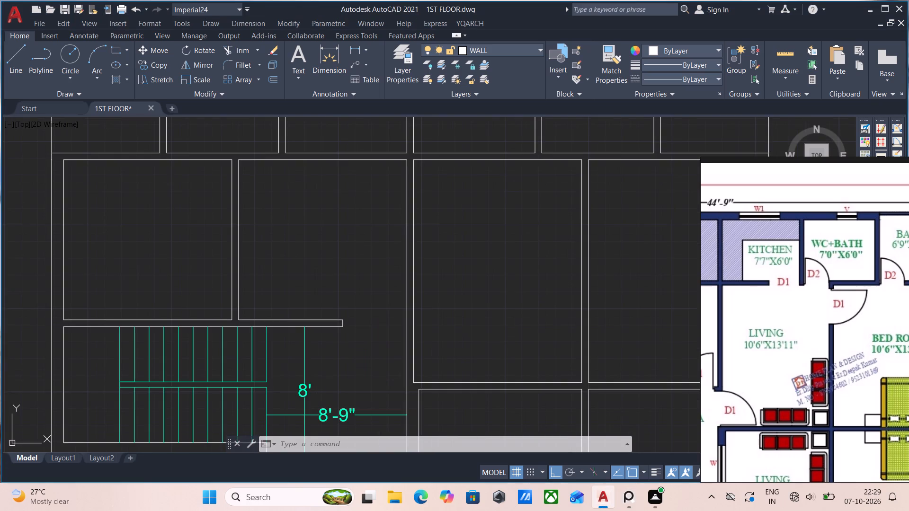
pyautogui.moveTo(528, 333); pyautogui.dragTo(526, 326, button='middle')
pyautogui.moveTo(520, 206); pyautogui.dragTo(465, 311, button='middle')
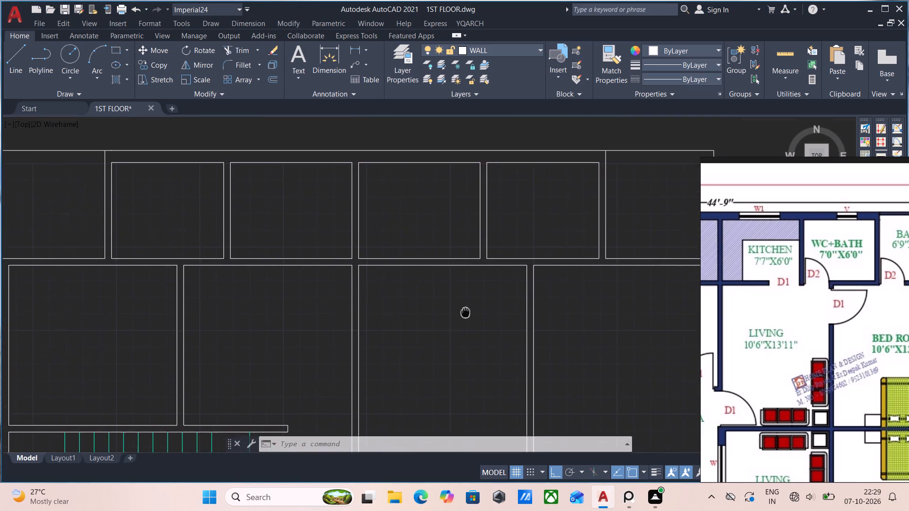
pyautogui.moveTo(465, 311); pyautogui.dragTo(440, 338, button='middle')
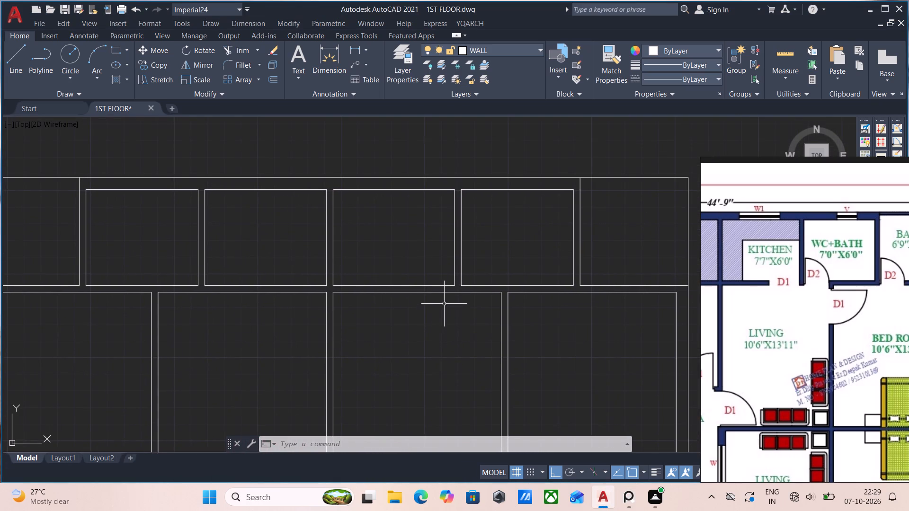
pyautogui.scroll(2, 446, 295)
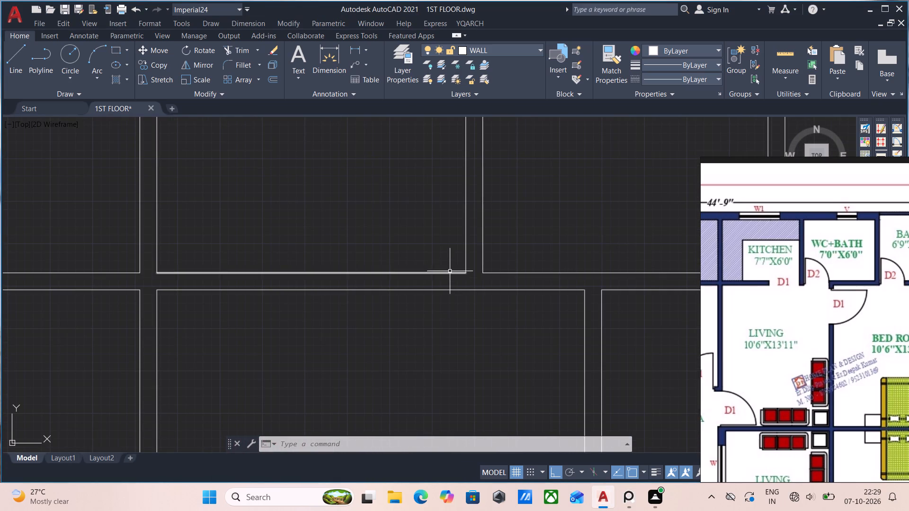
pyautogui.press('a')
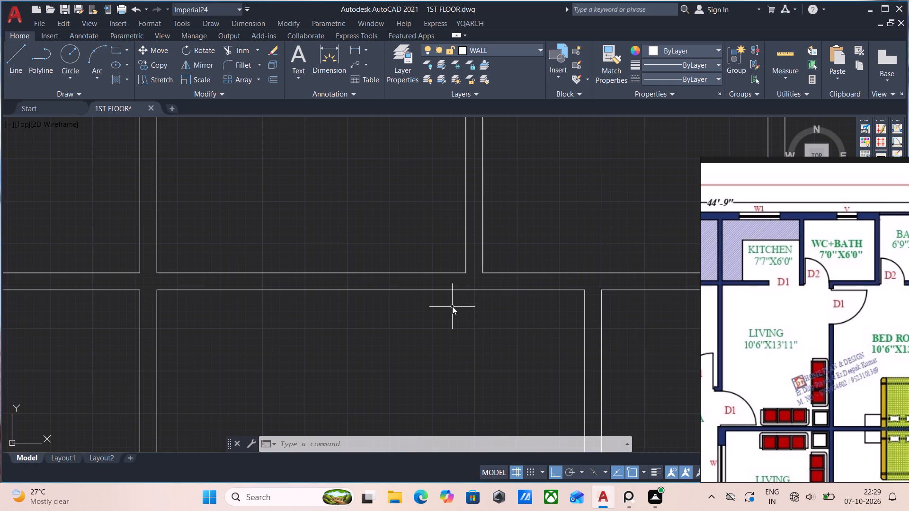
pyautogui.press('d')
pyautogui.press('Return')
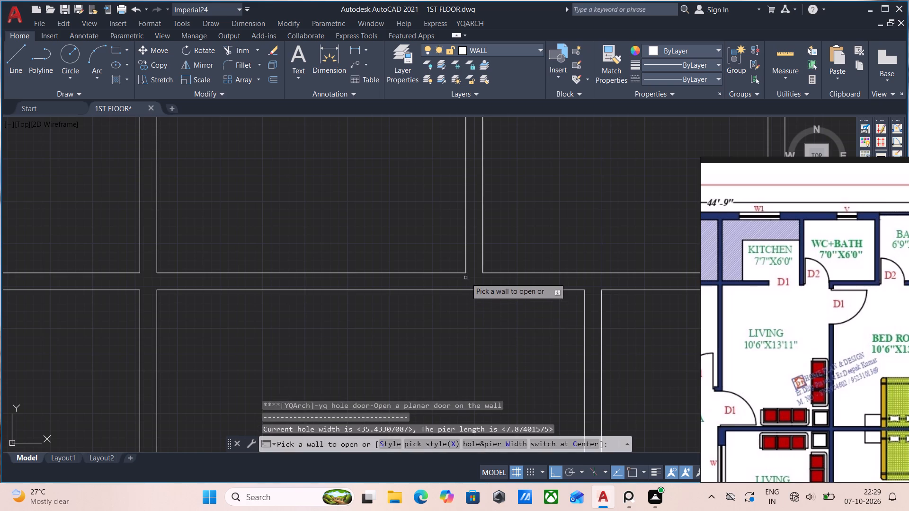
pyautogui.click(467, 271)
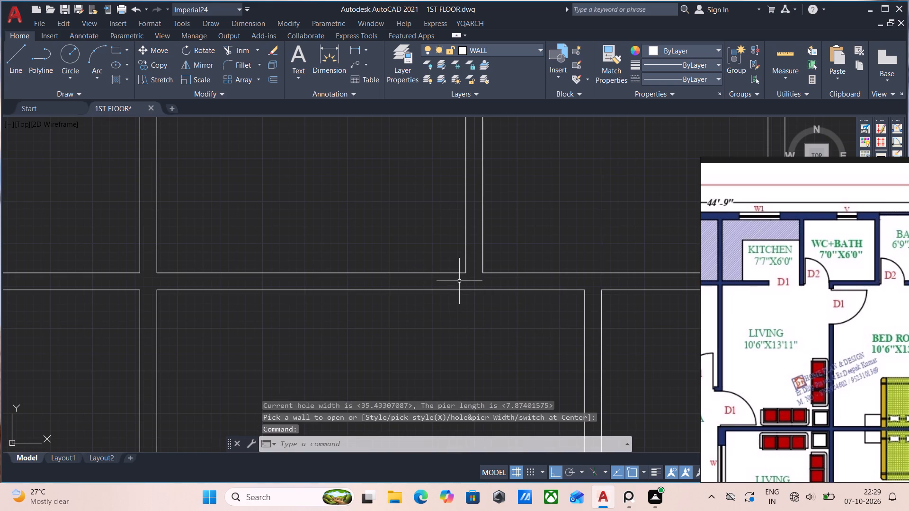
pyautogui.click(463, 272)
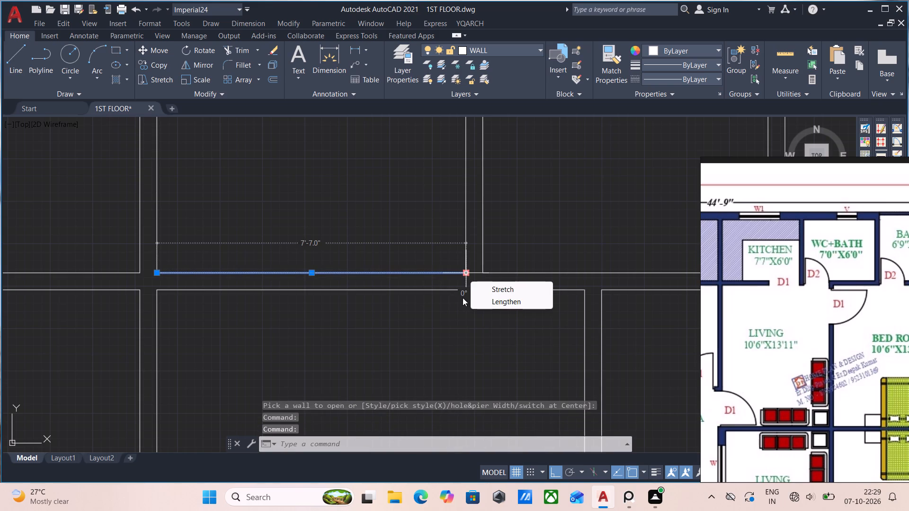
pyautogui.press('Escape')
# Open a planar door in the eastern kitchen's wall to the living room, near its east end, hinged west and swinging into the kitchen.
pyautogui.press('a')
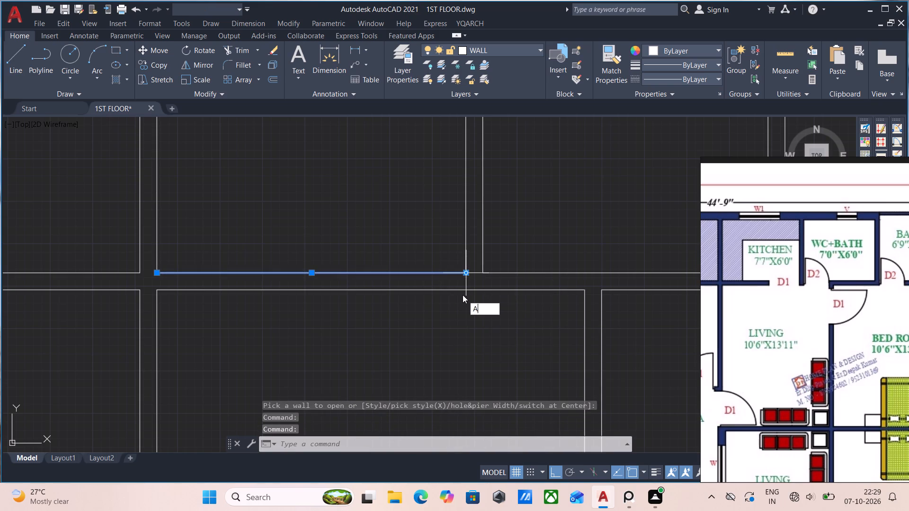
pyautogui.press('d')
pyautogui.press('Return')
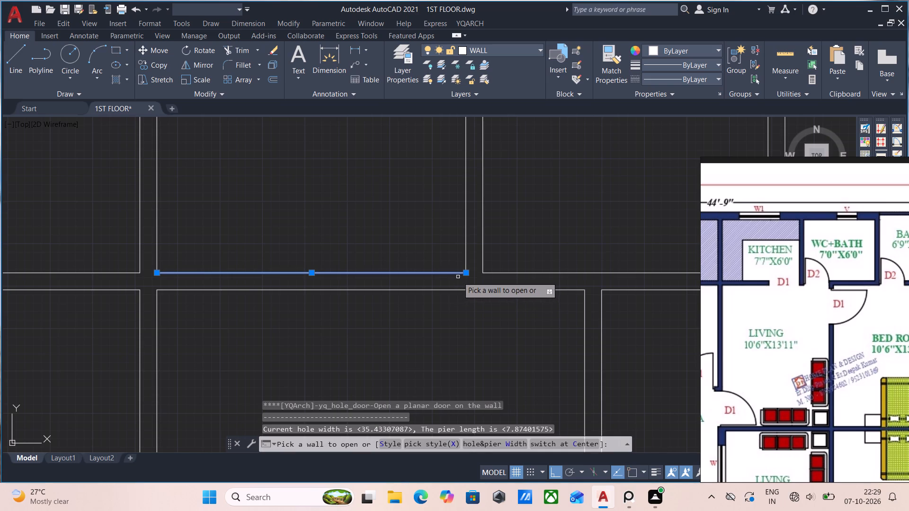
pyautogui.click(452, 272)
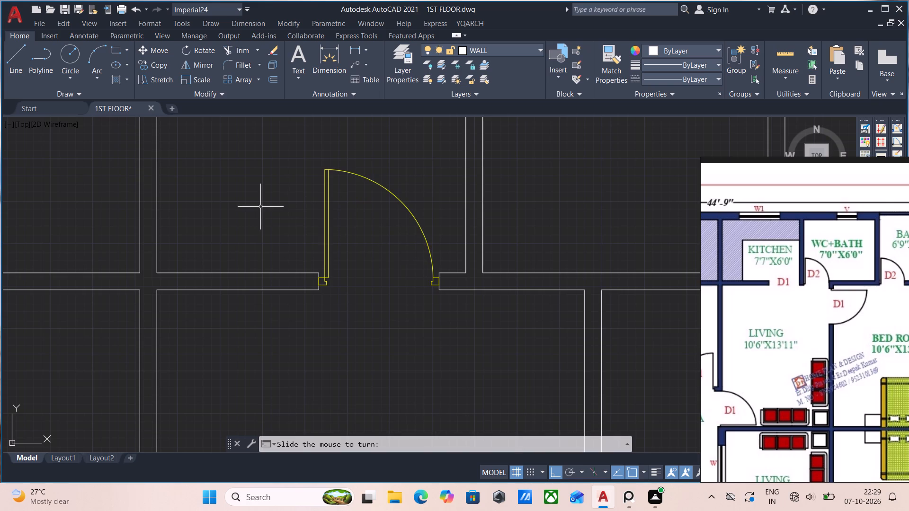
pyautogui.scroll(-3, 795, 299)
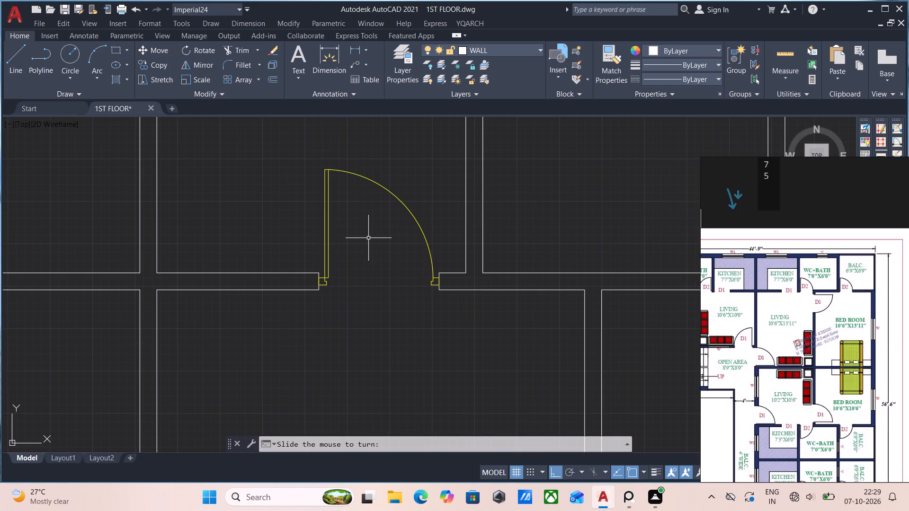
pyautogui.click(368, 238)
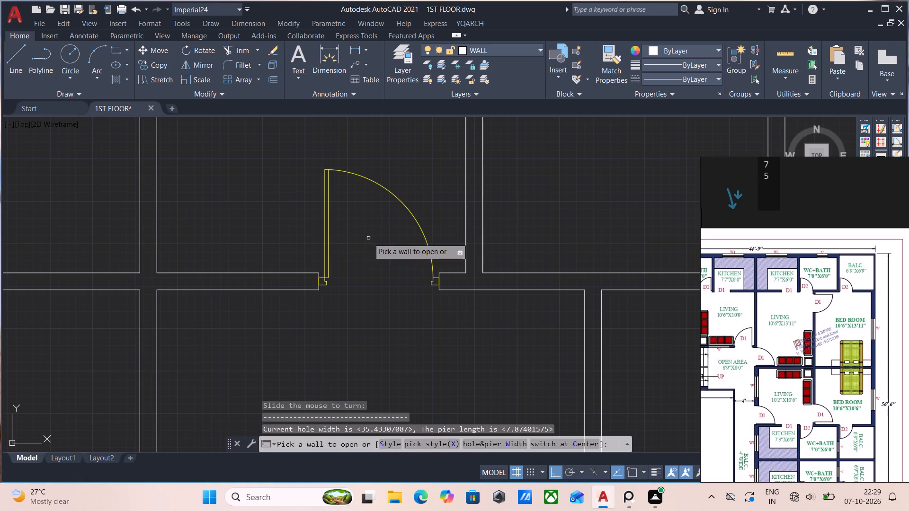
pyautogui.scroll(-2, 409, 260)
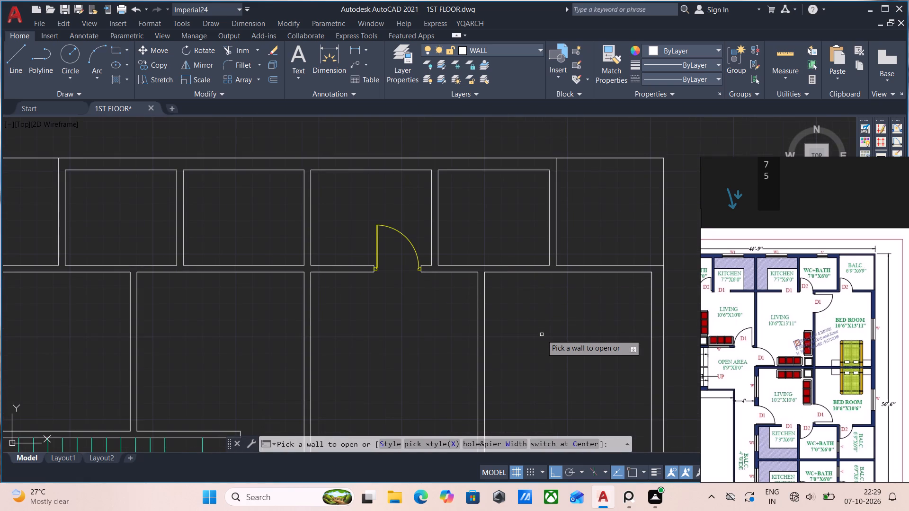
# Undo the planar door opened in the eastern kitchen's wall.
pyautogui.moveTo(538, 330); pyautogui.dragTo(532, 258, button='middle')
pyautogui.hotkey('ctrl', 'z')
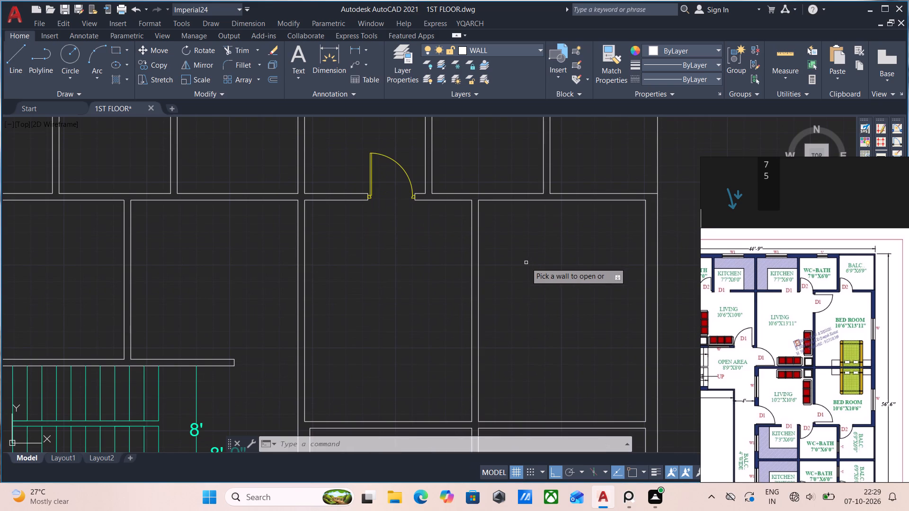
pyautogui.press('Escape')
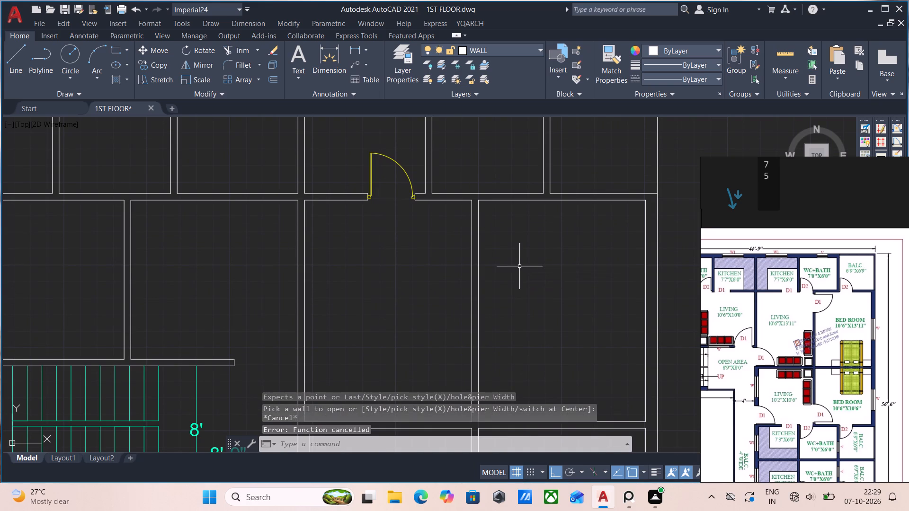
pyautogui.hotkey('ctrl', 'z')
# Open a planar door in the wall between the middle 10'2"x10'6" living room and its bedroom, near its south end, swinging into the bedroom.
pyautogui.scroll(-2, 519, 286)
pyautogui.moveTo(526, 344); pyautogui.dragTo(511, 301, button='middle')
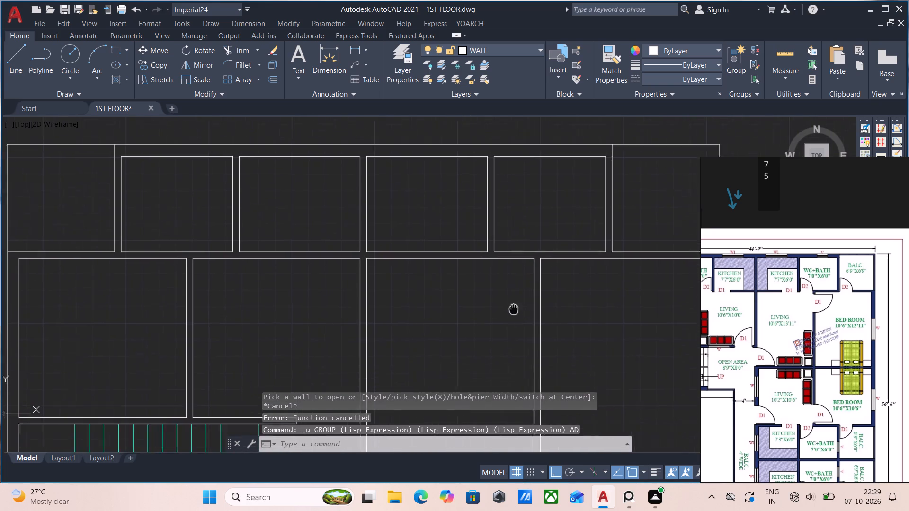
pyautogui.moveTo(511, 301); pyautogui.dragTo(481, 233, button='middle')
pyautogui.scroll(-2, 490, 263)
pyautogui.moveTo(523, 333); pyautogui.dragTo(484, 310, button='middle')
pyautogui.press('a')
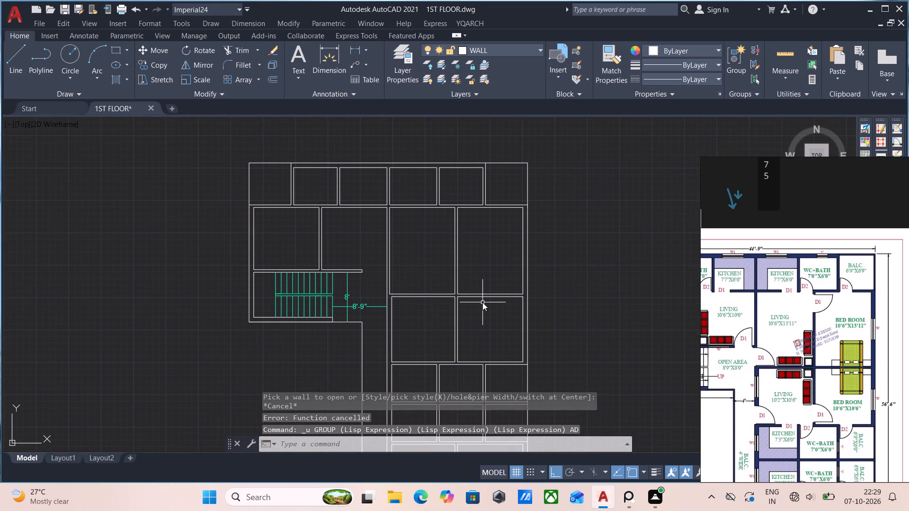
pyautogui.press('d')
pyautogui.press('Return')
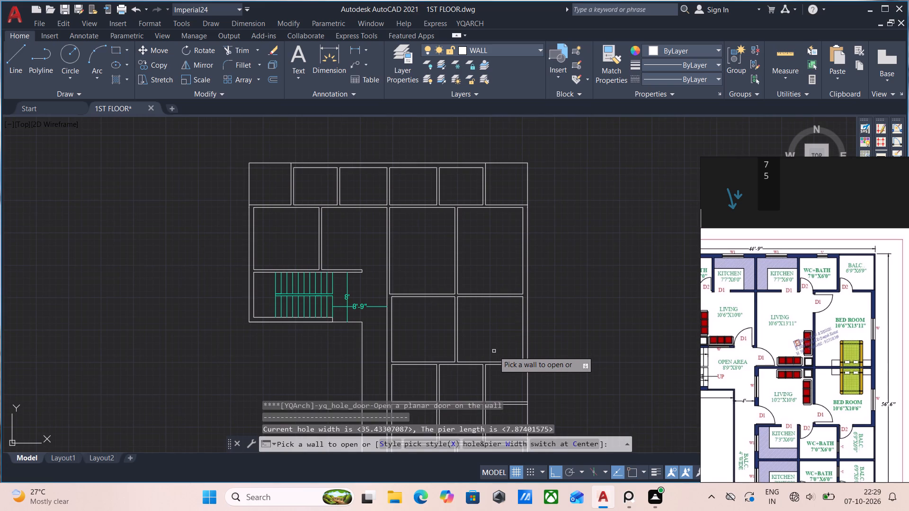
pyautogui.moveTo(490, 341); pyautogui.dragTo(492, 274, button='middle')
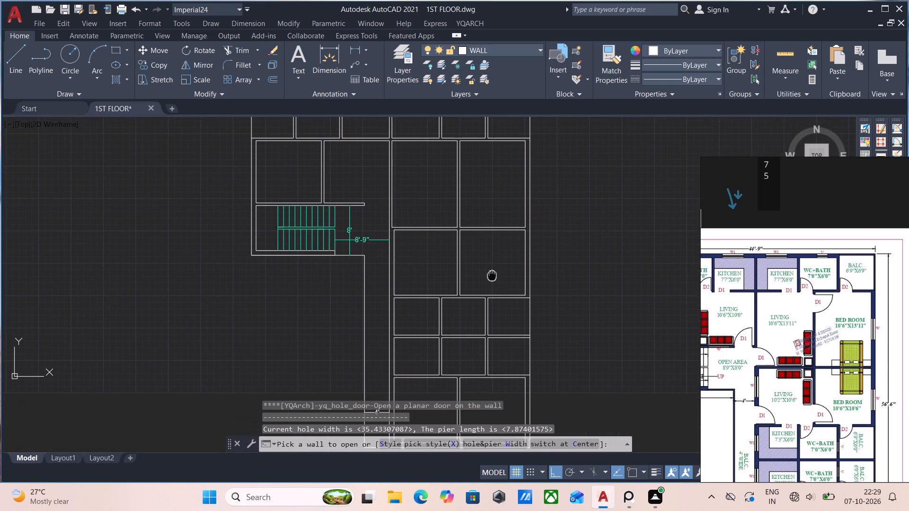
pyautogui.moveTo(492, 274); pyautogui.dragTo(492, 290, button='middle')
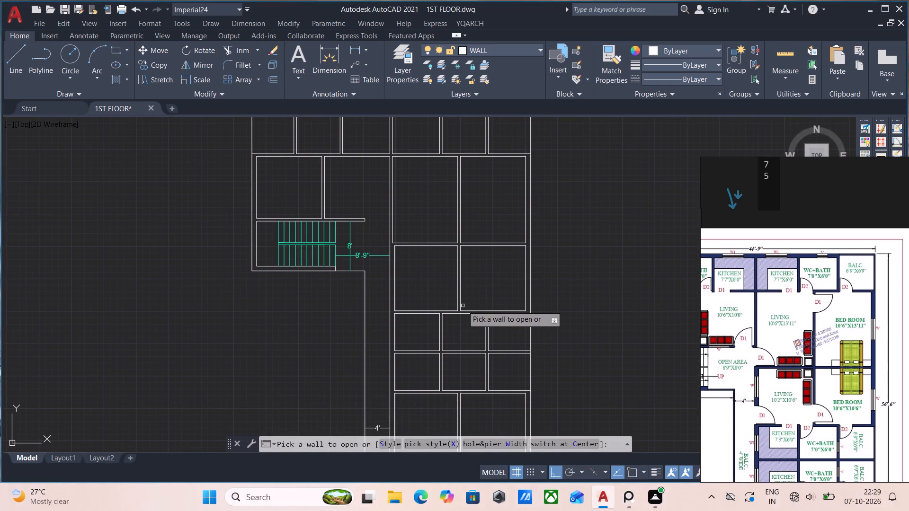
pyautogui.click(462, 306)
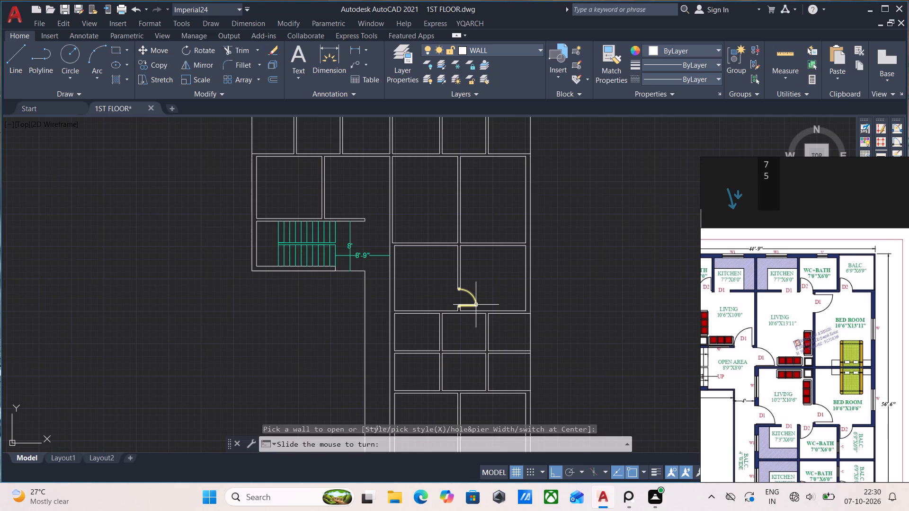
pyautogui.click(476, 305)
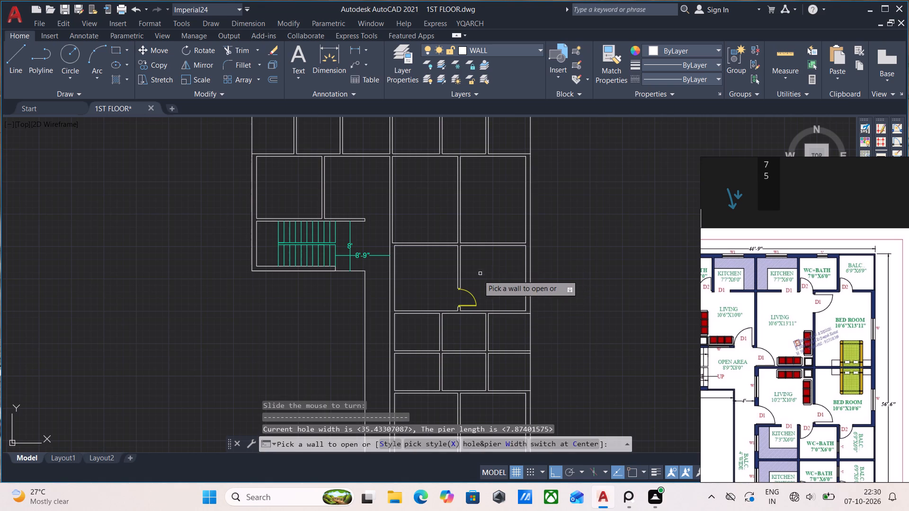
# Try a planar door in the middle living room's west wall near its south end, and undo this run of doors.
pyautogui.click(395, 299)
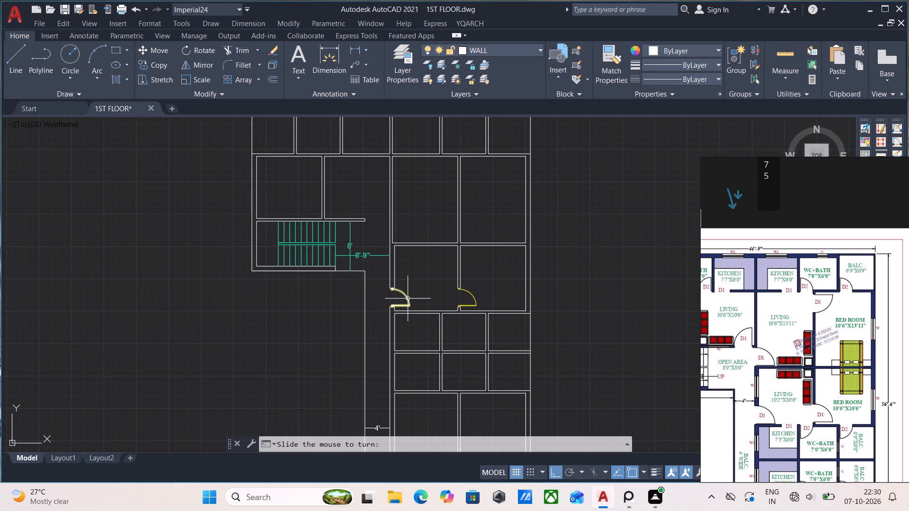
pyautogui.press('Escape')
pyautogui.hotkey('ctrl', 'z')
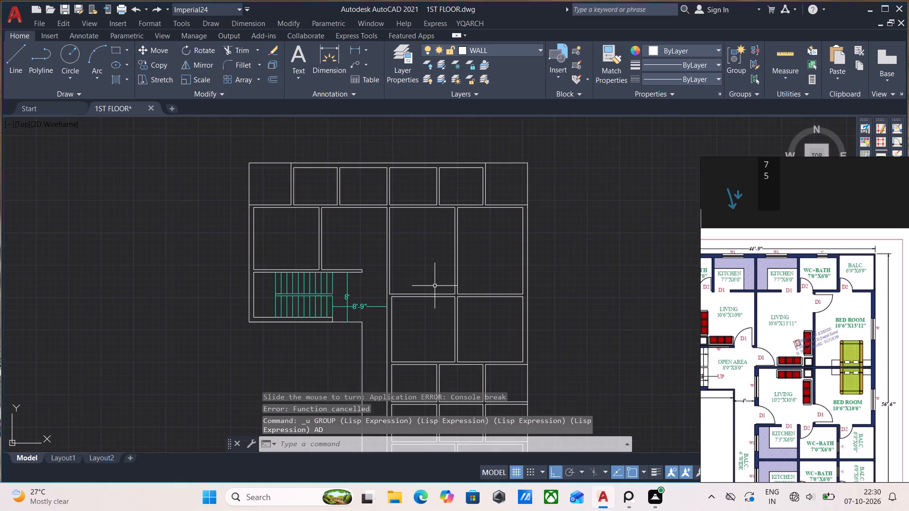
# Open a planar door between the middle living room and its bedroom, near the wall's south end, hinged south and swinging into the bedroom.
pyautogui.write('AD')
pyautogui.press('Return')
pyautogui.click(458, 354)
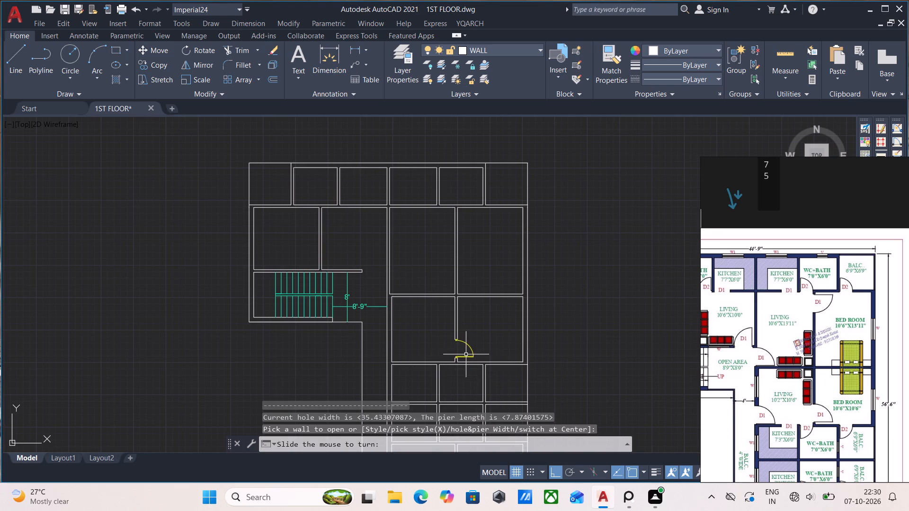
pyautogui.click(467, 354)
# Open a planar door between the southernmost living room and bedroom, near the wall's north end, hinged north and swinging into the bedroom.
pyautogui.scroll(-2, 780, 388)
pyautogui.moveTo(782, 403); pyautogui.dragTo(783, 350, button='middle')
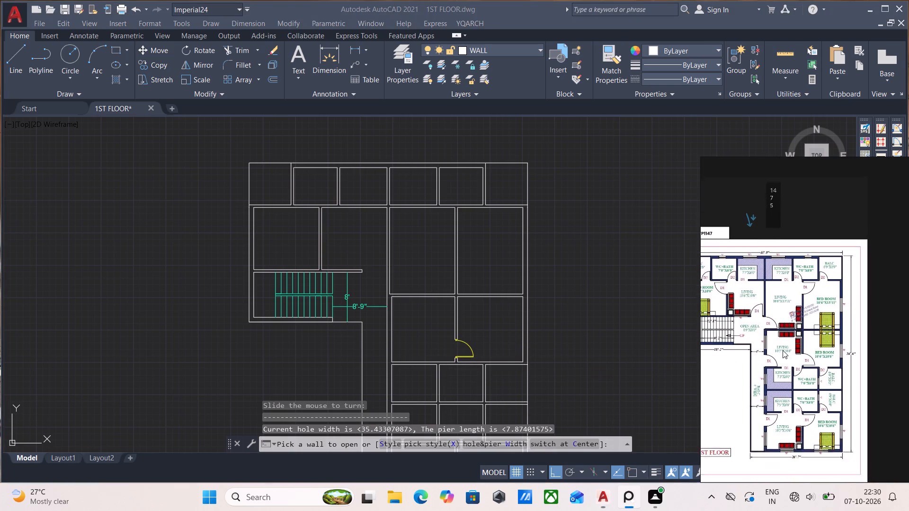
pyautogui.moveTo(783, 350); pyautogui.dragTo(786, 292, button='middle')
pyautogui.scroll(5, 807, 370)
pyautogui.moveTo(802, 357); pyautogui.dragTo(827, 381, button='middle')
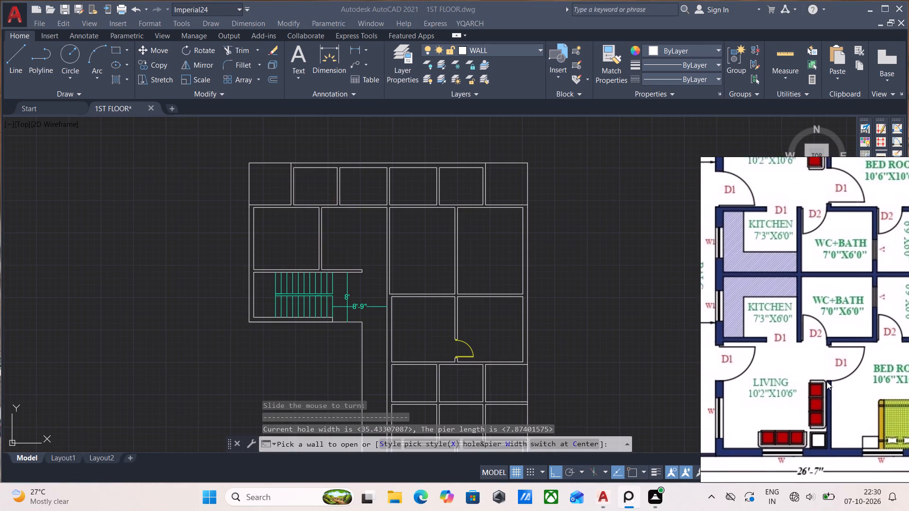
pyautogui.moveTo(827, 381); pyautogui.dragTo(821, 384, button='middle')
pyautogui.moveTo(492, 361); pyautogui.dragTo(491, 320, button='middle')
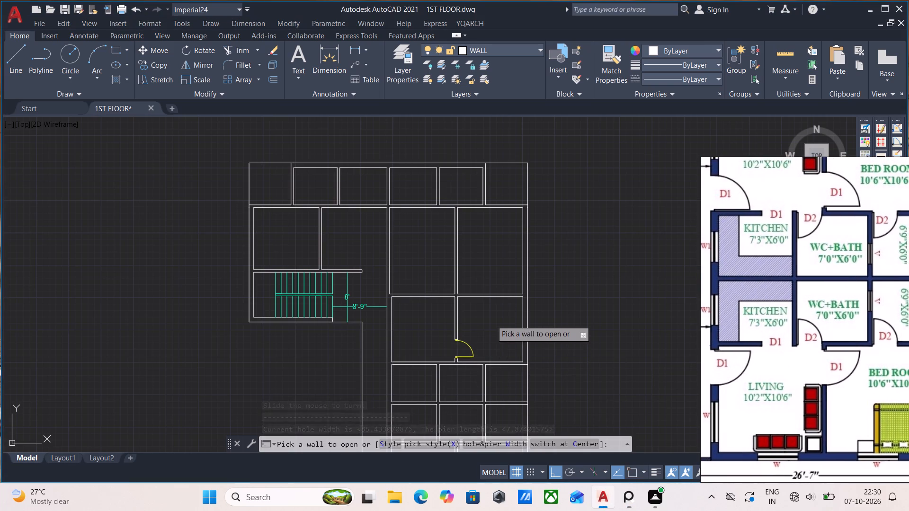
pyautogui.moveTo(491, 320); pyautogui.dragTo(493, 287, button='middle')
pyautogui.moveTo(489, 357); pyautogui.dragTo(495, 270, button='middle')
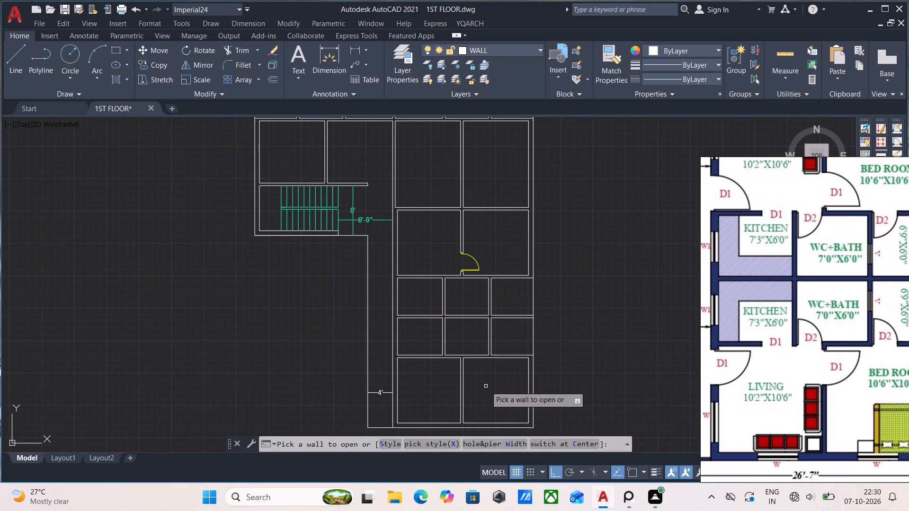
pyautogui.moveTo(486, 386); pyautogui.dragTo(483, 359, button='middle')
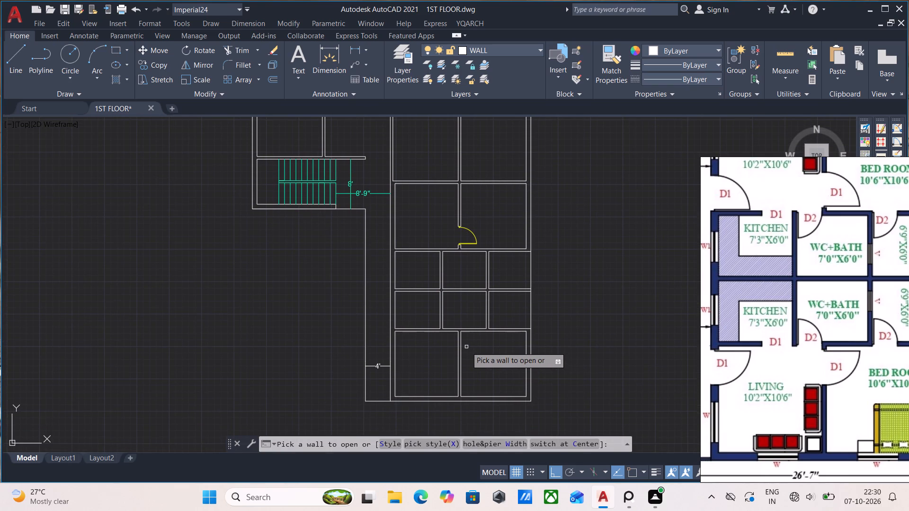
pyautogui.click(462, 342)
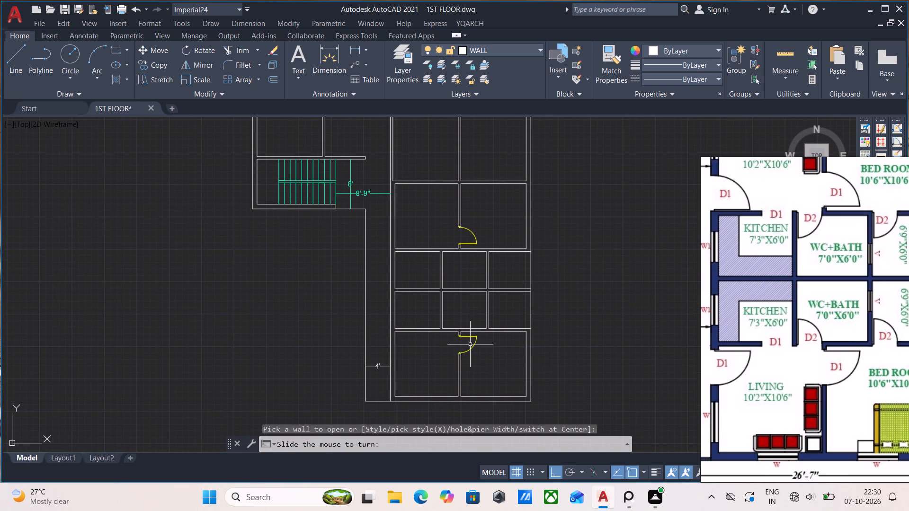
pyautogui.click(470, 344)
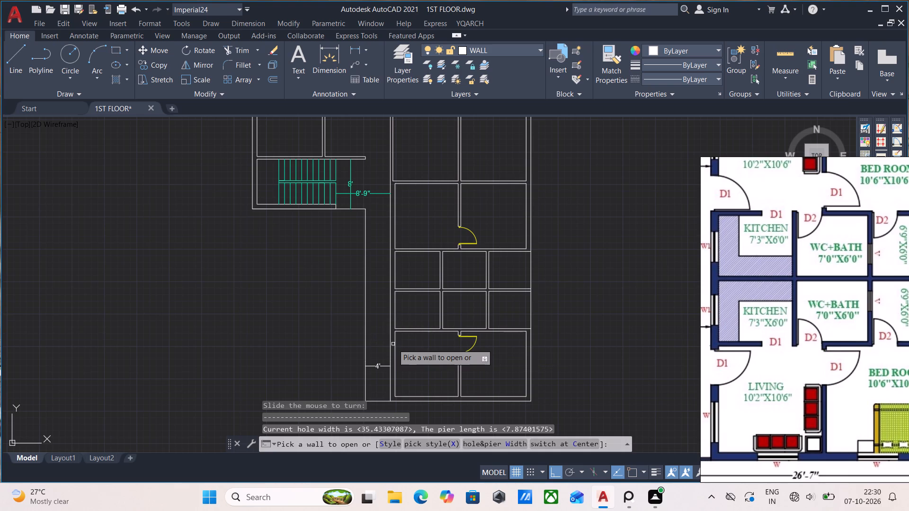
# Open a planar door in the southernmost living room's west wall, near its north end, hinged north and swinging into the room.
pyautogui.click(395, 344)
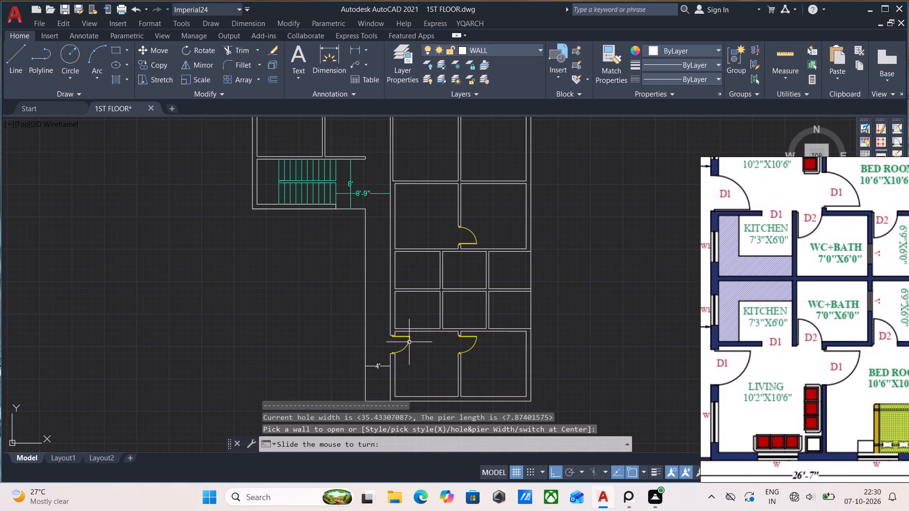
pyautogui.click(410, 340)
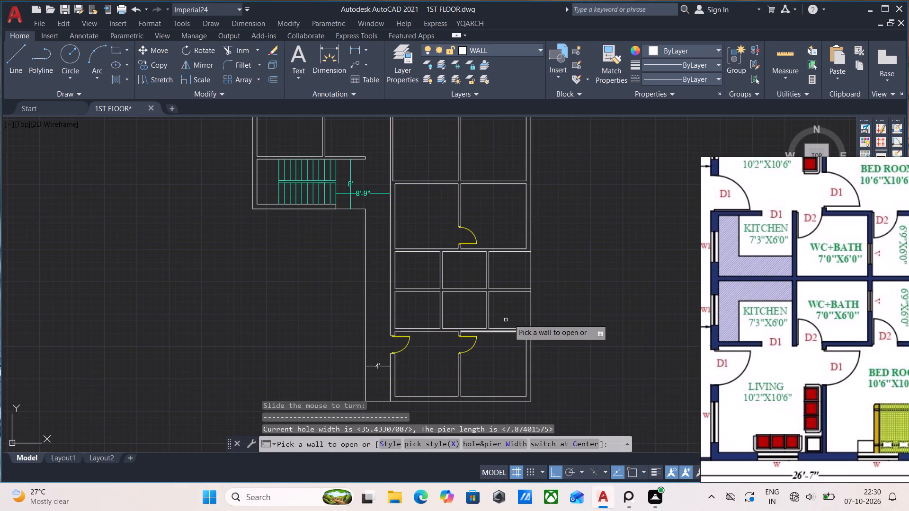
# Examine the door positions in the reference plan, from the southern units up to the open area and the northern living rooms.
pyautogui.scroll(-1, 527, 306)
pyautogui.moveTo(547, 320); pyautogui.dragTo(512, 355, button='middle')
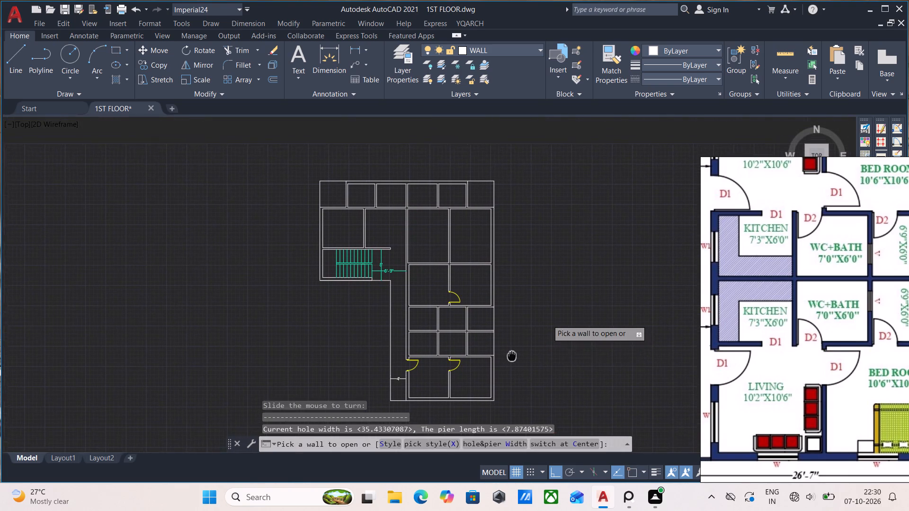
pyautogui.moveTo(512, 355); pyautogui.dragTo(512, 359, button='middle')
pyautogui.scroll(-2, 797, 316)
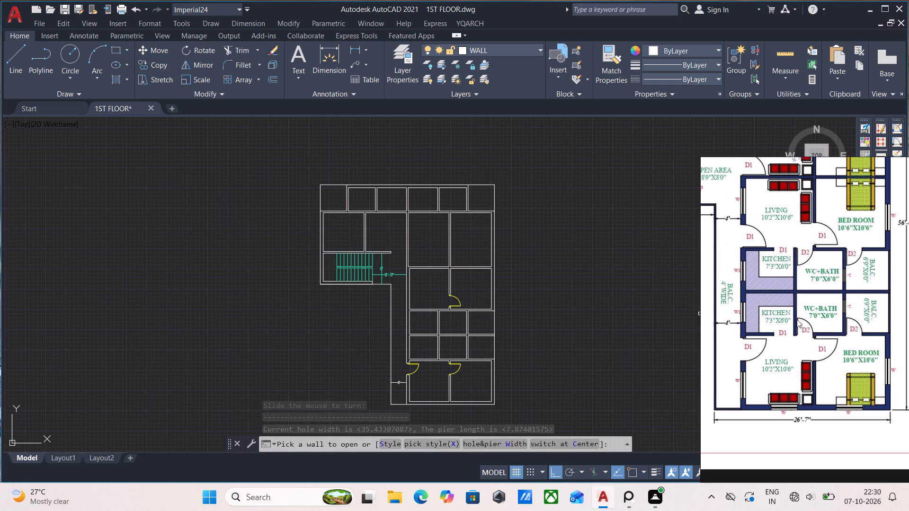
pyautogui.moveTo(795, 321); pyautogui.dragTo(772, 339, button='middle')
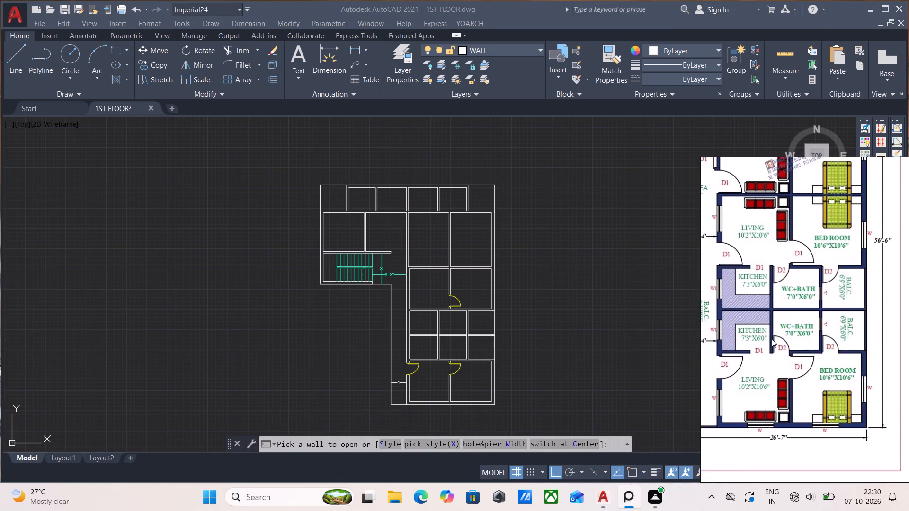
pyautogui.moveTo(772, 339); pyautogui.dragTo(806, 375, button='middle')
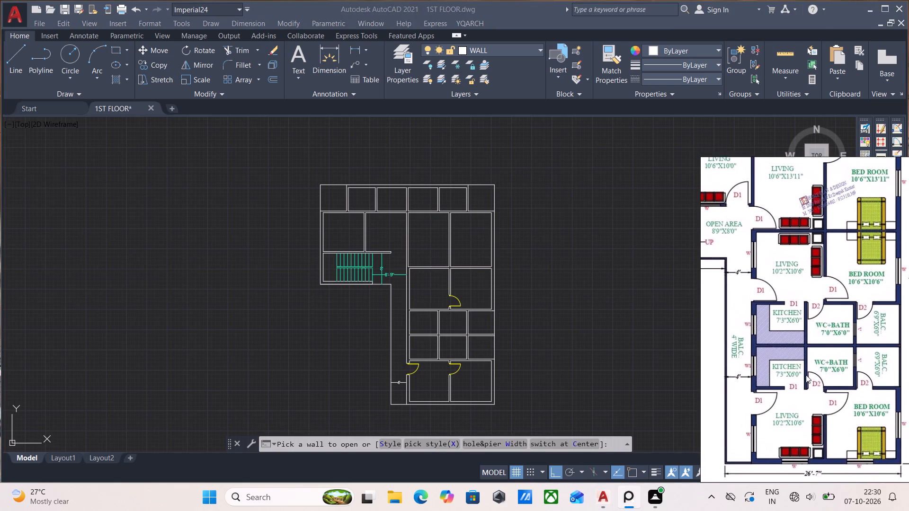
pyautogui.moveTo(806, 375); pyautogui.dragTo(820, 411, button='middle')
pyautogui.moveTo(754, 333); pyautogui.dragTo(790, 361, button='middle')
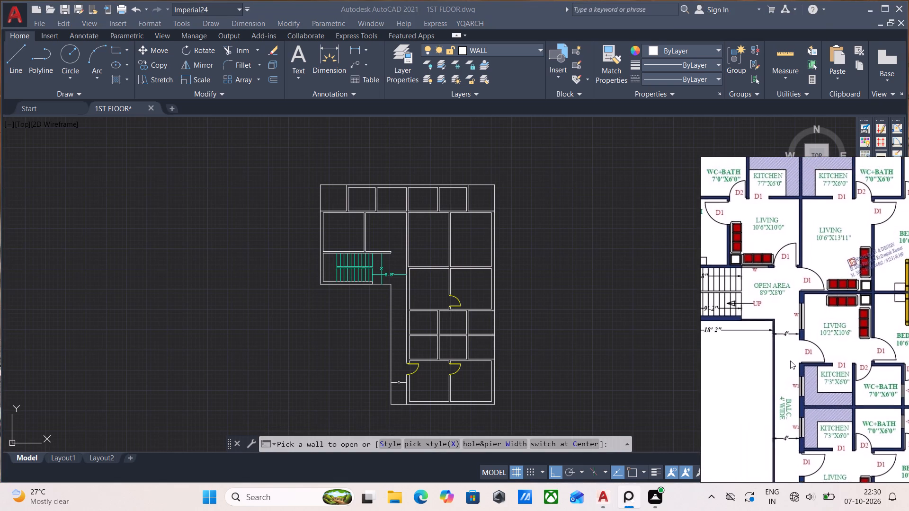
pyautogui.moveTo(790, 361); pyautogui.dragTo(803, 383, button='middle')
pyautogui.moveTo(798, 317); pyautogui.dragTo(809, 330, button='middle')
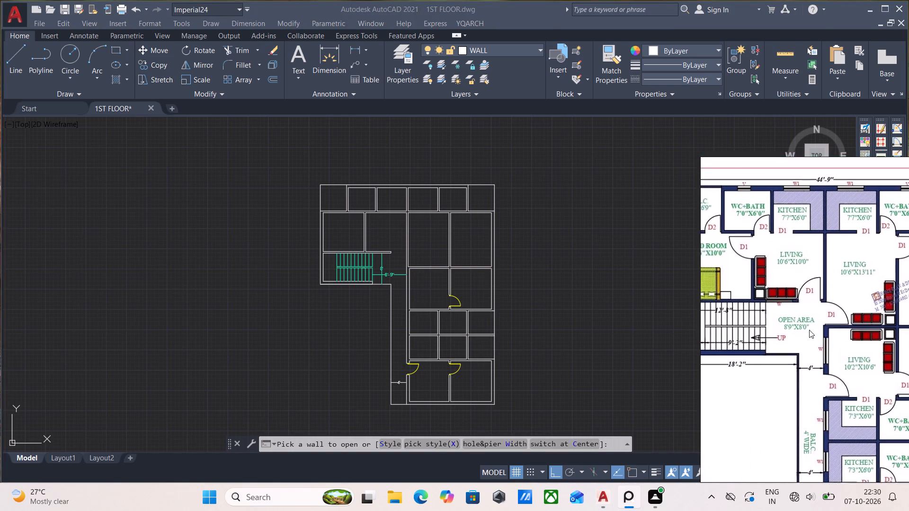
pyautogui.moveTo(809, 330); pyautogui.dragTo(812, 382, button='middle')
pyautogui.scroll(-1, 811, 335)
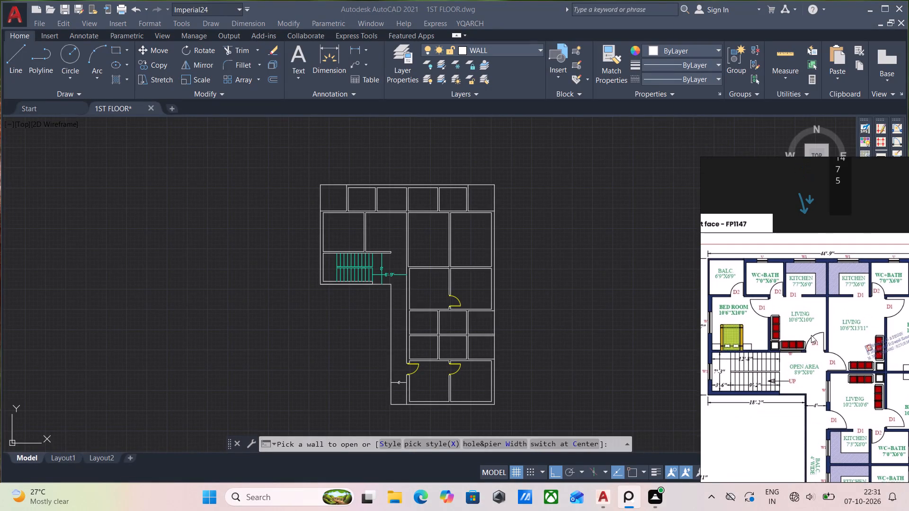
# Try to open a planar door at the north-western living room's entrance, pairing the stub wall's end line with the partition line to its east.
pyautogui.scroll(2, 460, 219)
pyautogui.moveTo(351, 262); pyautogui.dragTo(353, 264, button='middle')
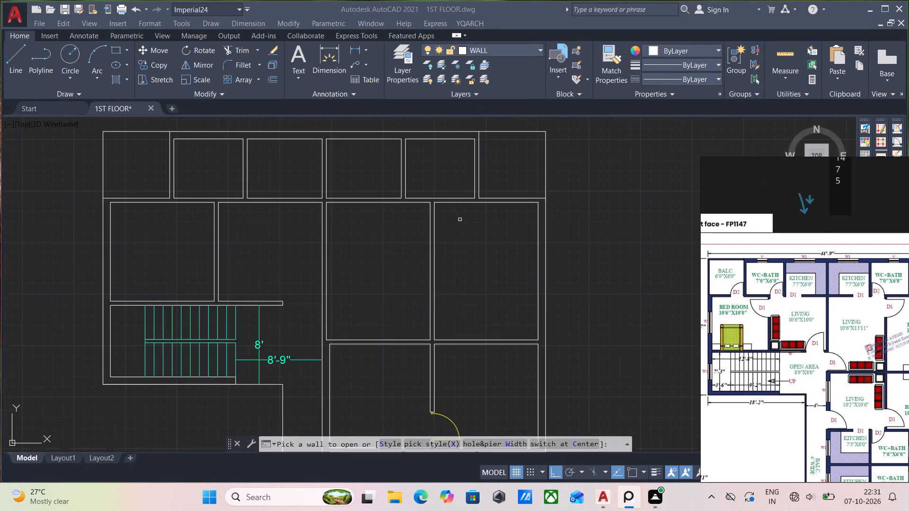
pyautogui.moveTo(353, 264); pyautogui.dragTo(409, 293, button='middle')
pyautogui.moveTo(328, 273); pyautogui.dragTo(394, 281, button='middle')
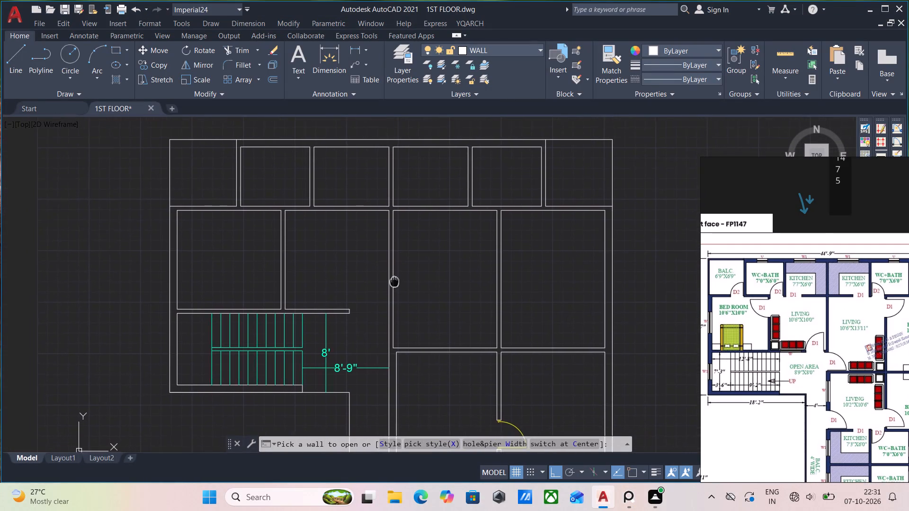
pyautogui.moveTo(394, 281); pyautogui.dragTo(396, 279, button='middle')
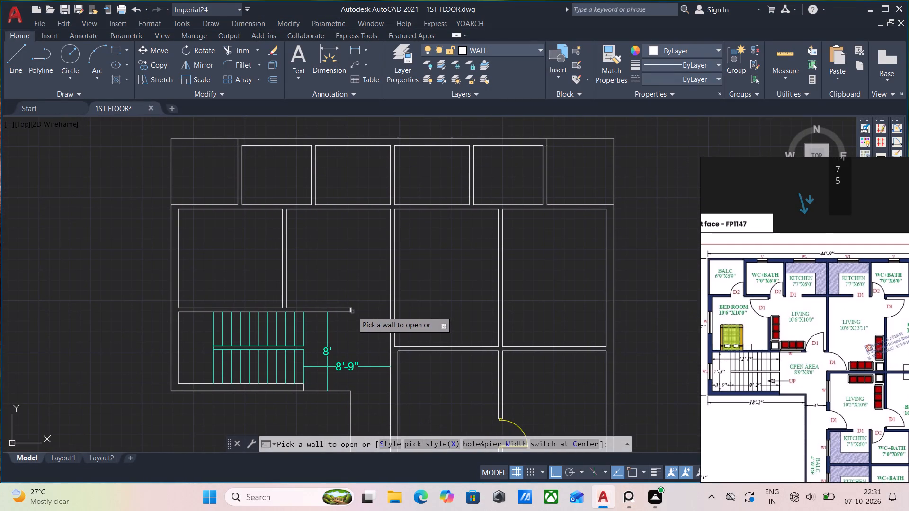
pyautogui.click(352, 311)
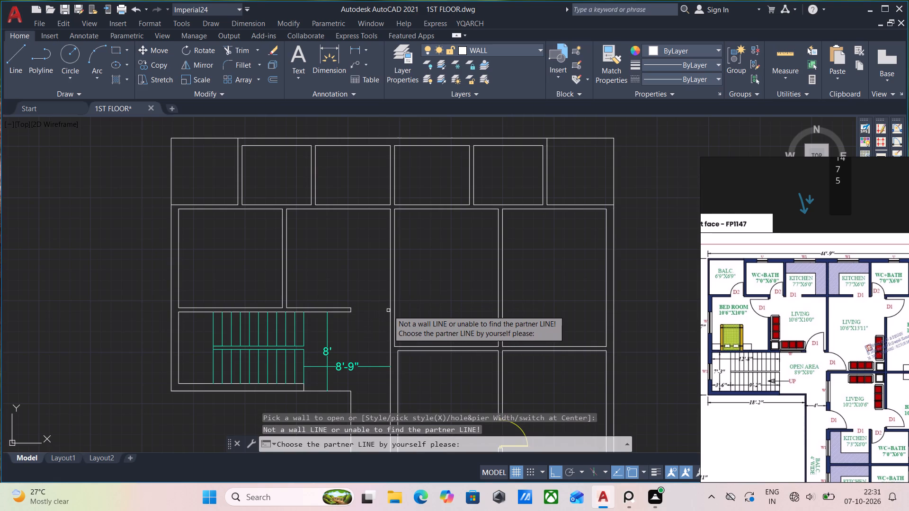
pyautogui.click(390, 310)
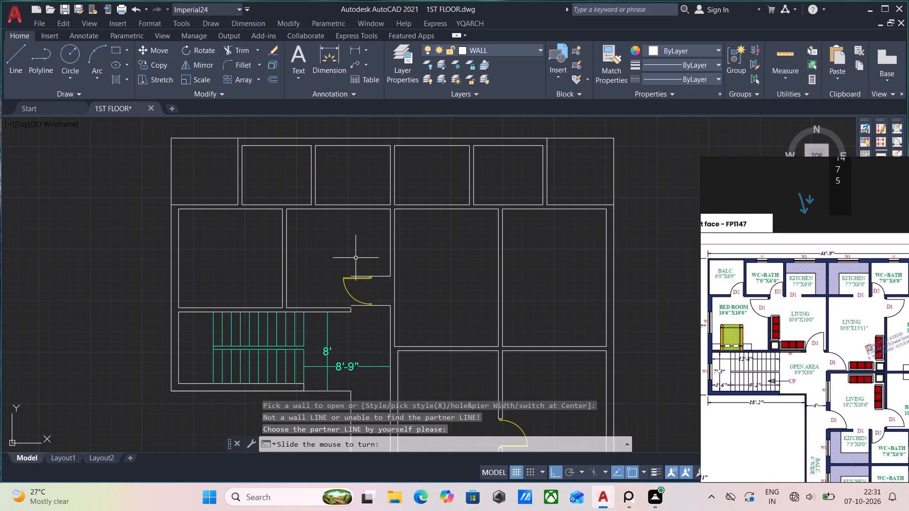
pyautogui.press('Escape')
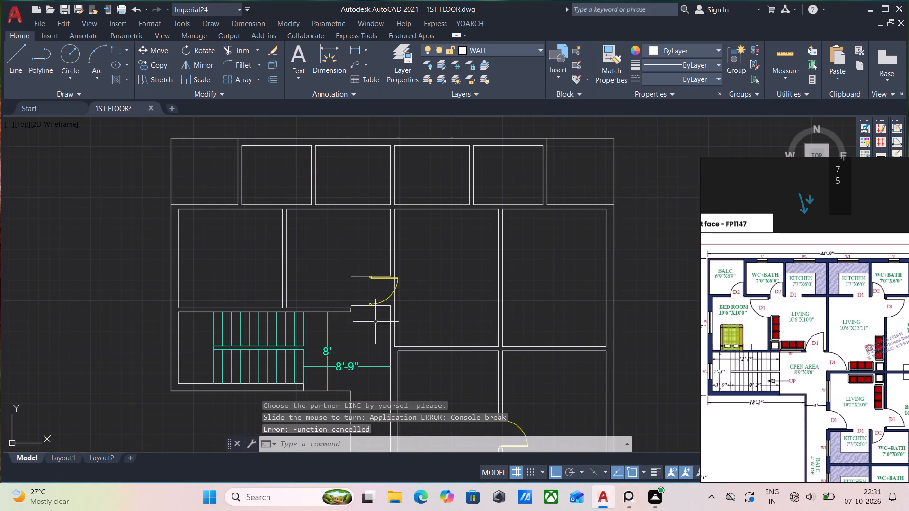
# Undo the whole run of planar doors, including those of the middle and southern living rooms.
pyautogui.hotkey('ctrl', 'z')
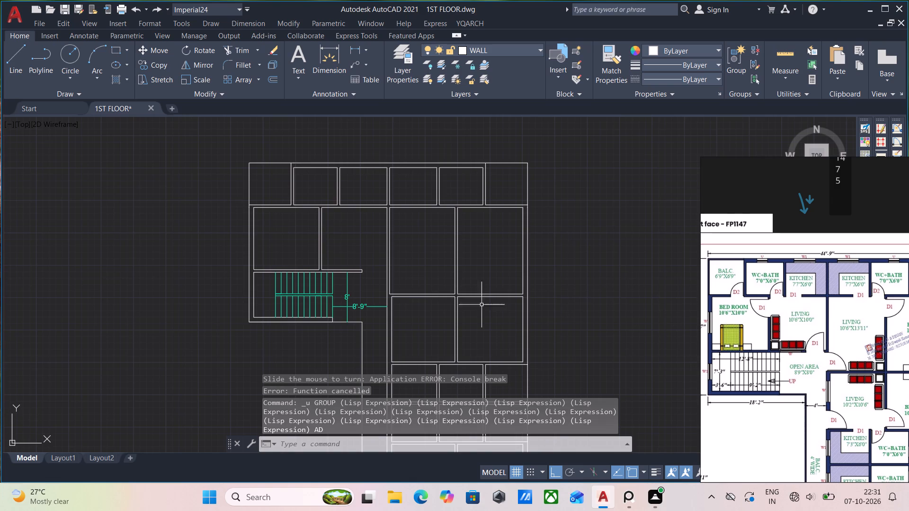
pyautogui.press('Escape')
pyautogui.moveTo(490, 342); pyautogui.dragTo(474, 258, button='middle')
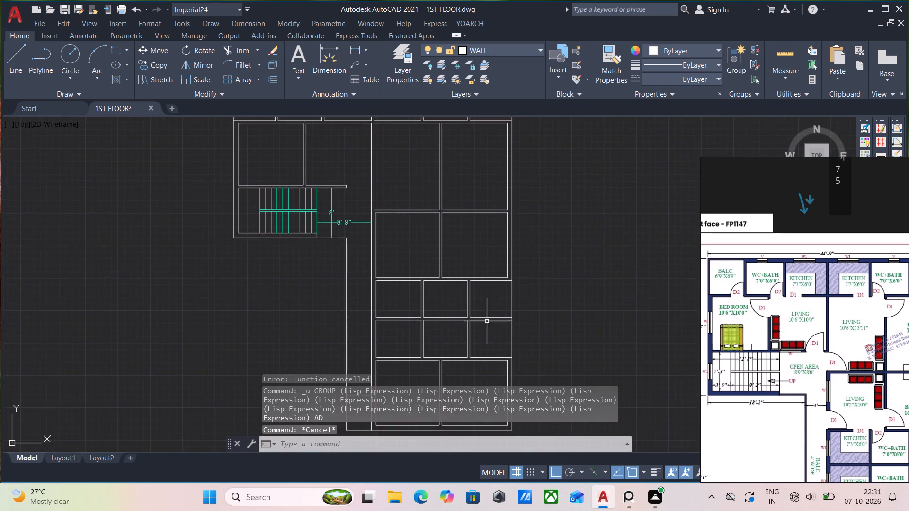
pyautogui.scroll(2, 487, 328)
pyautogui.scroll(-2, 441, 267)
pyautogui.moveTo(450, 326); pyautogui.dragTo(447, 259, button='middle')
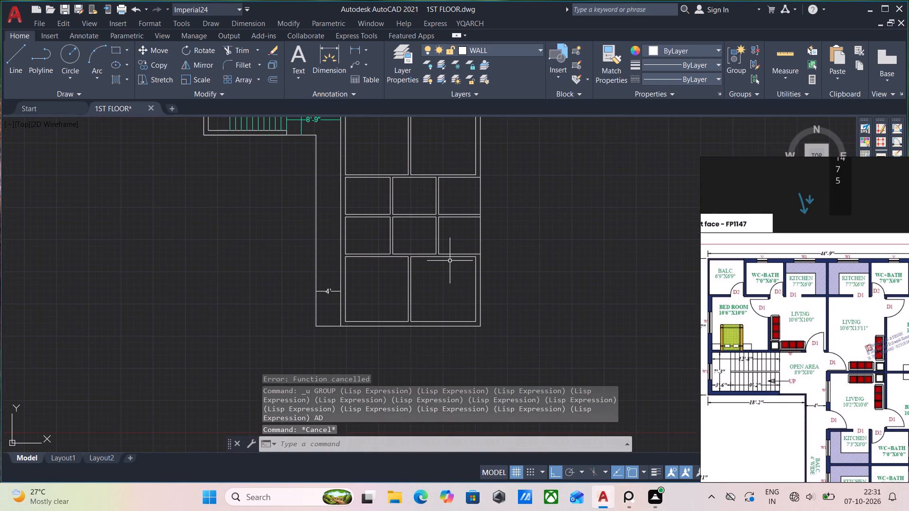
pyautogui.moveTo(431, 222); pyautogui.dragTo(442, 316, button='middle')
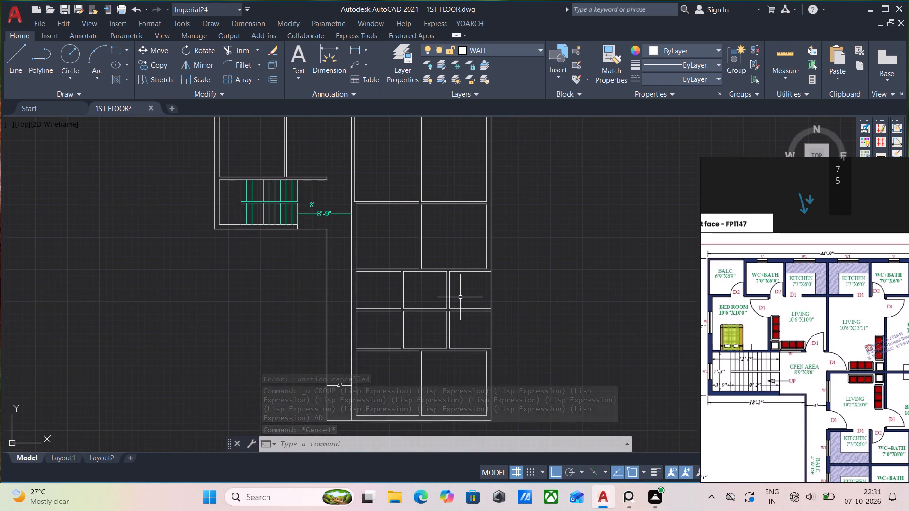
# Save the first-floor drawing.
pyautogui.hotkey('ctrl', 's')
pyautogui.hotkey('ctrl', 's')
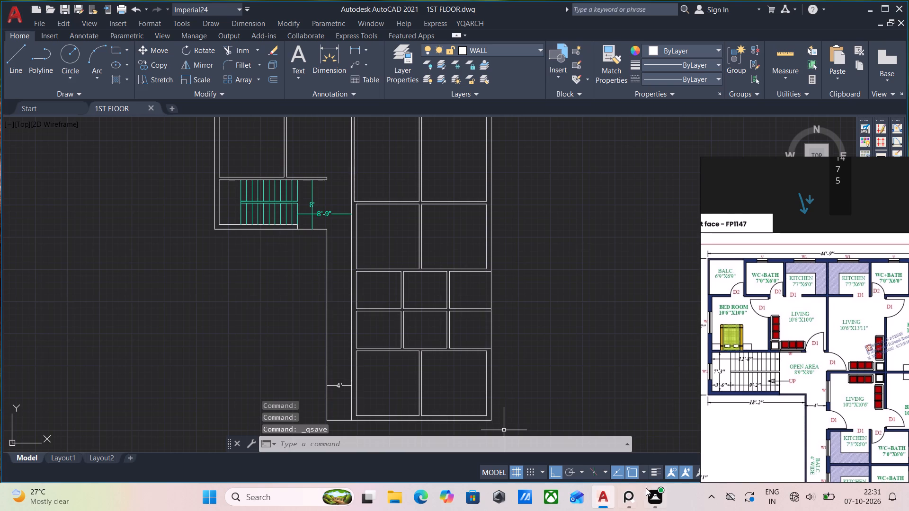
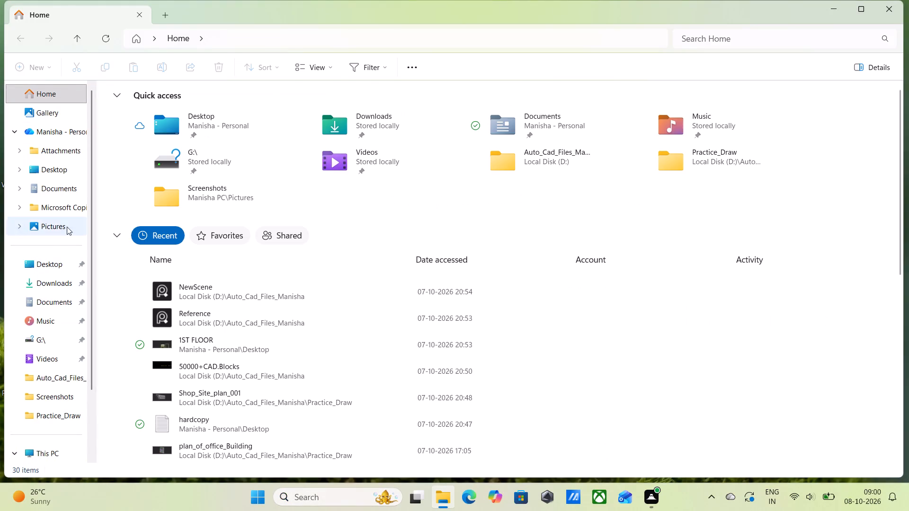
# Open the NewScene PureRef file from the Auto_Cad_Files_Manisha folder and close the file browser window.
pyautogui.click(62, 373)
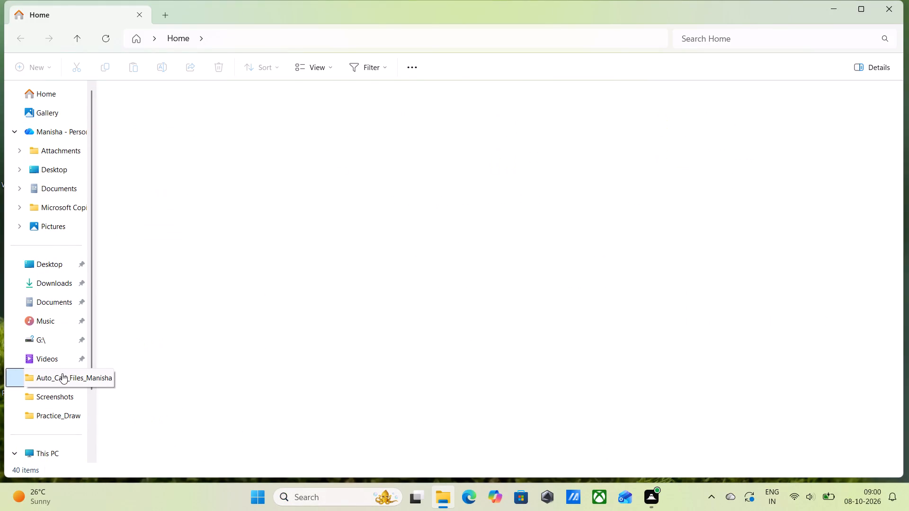
pyautogui.doubleClick(164, 179)
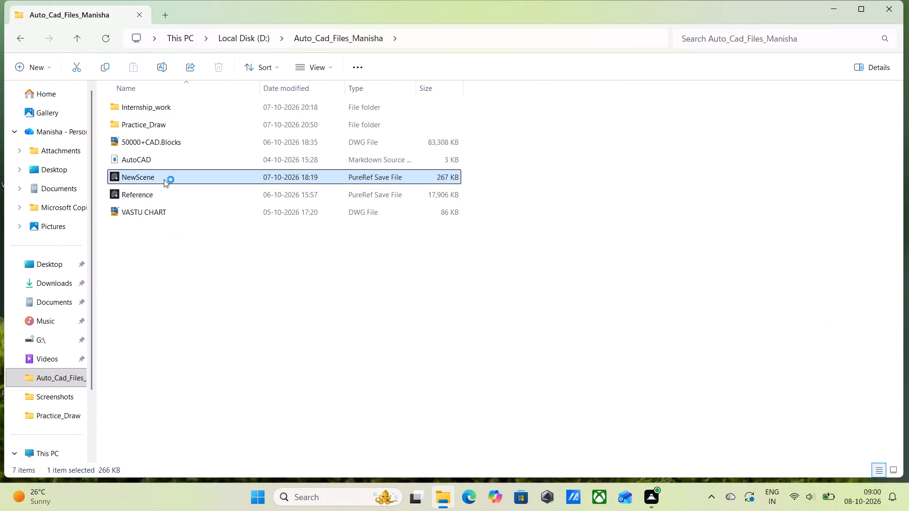
pyautogui.click(885, 7)
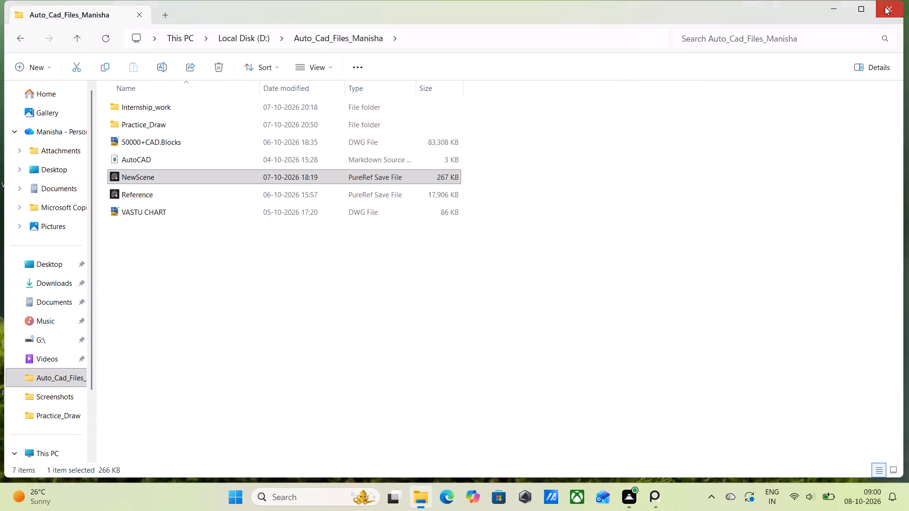
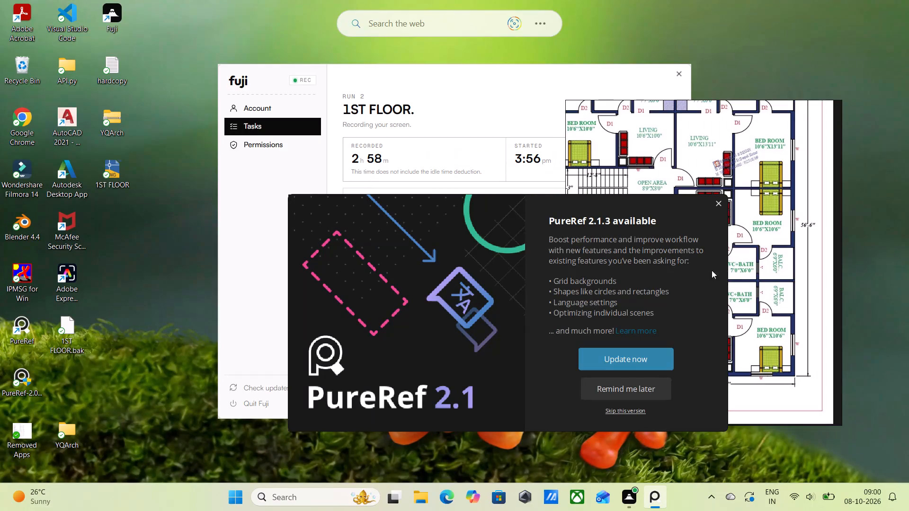
# Postpone the PureRef update and open the 1ST FLOOR drawing in AutoCAD.
pyautogui.click(618, 388)
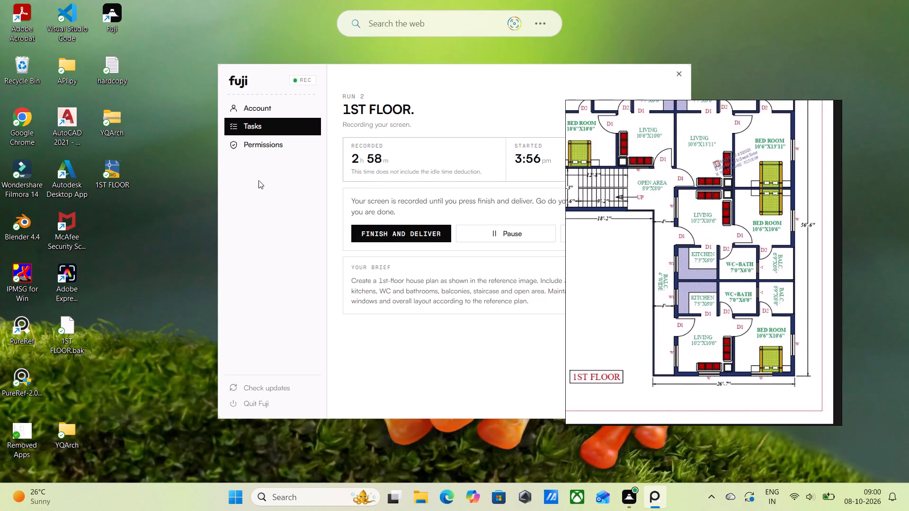
pyautogui.doubleClick(109, 167)
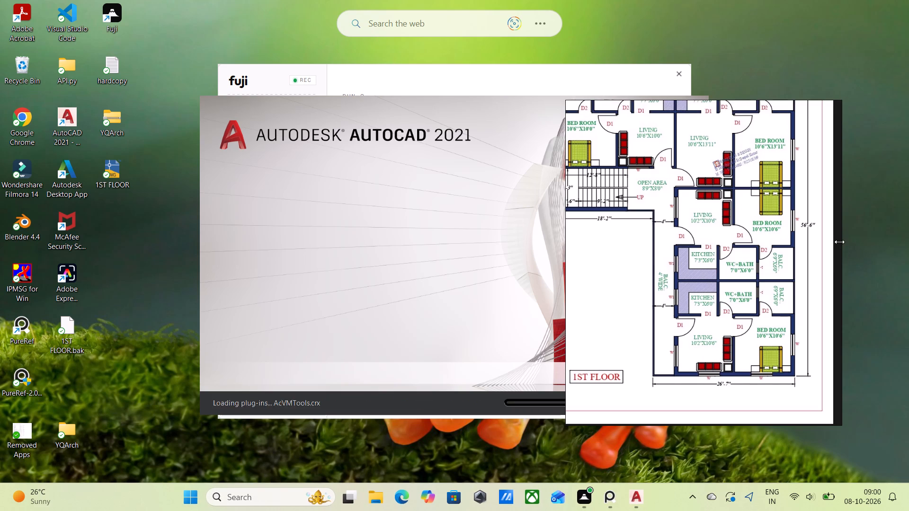
# Enlarge and reposition the PureRef window, framing the 1ST FLOOR reference plan beside the drawing area.
pyautogui.moveTo(839, 242); pyautogui.dragTo(901, 244)
pyautogui.scroll(-1, 792, 245)
pyautogui.moveTo(786, 257); pyautogui.dragTo(824, 278, button='middle')
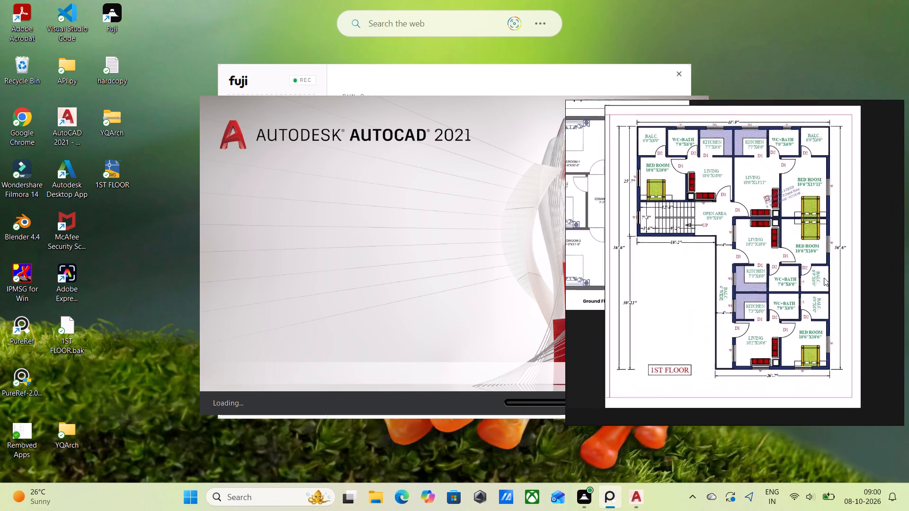
pyautogui.moveTo(824, 278); pyautogui.dragTo(829, 290, button='middle')
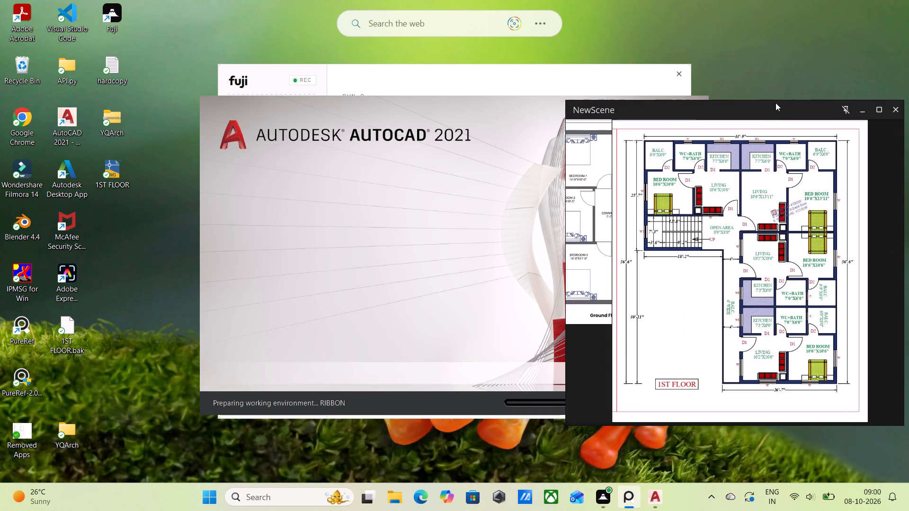
pyautogui.moveTo(775, 101); pyautogui.dragTo(771, 76)
pyautogui.scroll(1, 770, 246)
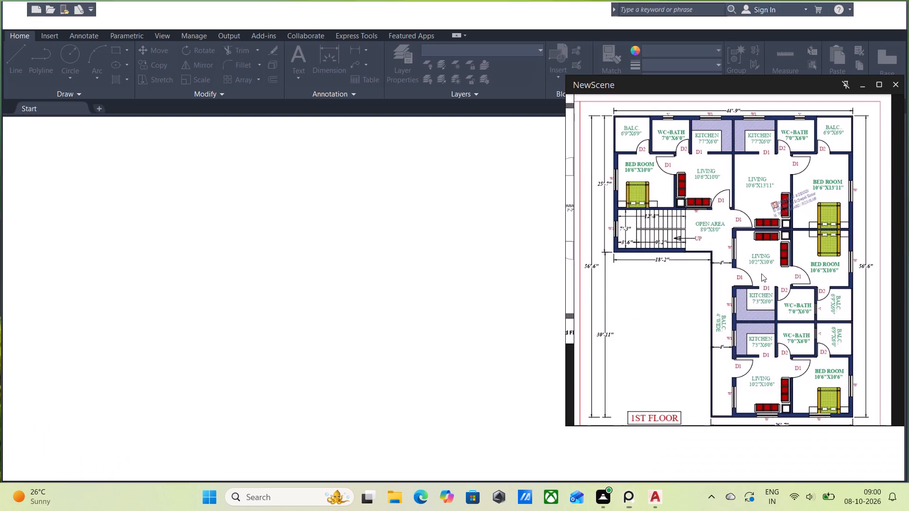
pyautogui.moveTo(768, 273); pyautogui.dragTo(774, 273, button='middle')
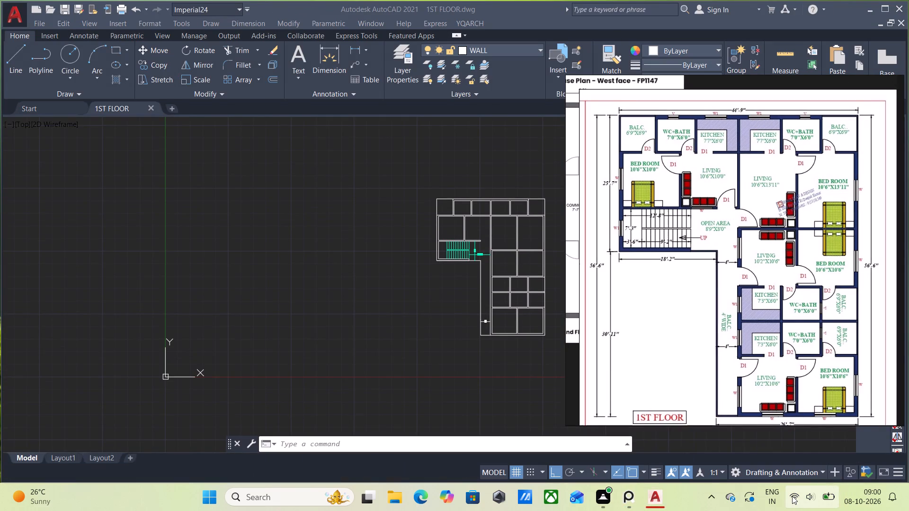
# Raise the display brightness slightly and return to the 1ST FLOOR drawing.
pyautogui.click(792, 496)
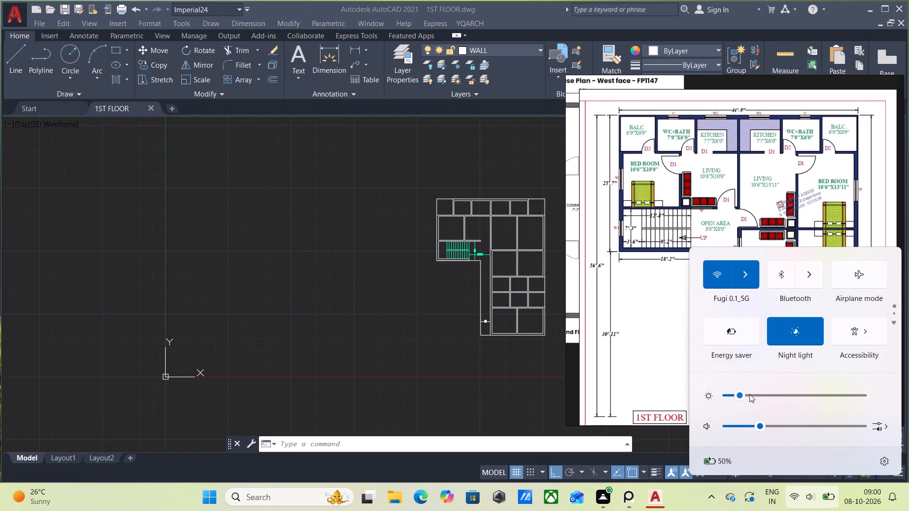
pyautogui.click(749, 394)
pyautogui.click(340, 292)
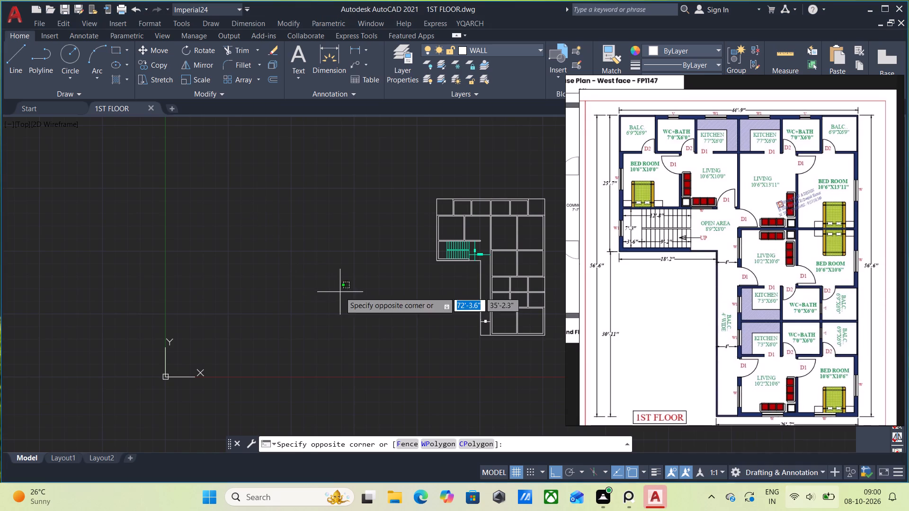
pyautogui.click(353, 298)
# Examine the drawn first-floor walls against the reference plan's upper rooms, including the kitchens, WC+baths and window positions.
pyautogui.moveTo(459, 314); pyautogui.dragTo(348, 337, button='middle')
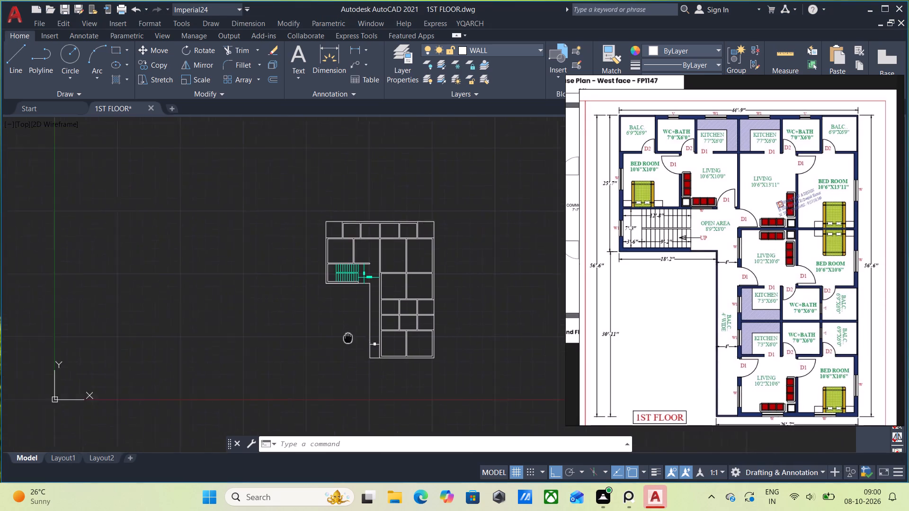
pyautogui.moveTo(348, 337); pyautogui.dragTo(323, 348, button='middle')
pyautogui.scroll(2, 427, 257)
pyautogui.moveTo(416, 316); pyautogui.dragTo(495, 318, button='middle')
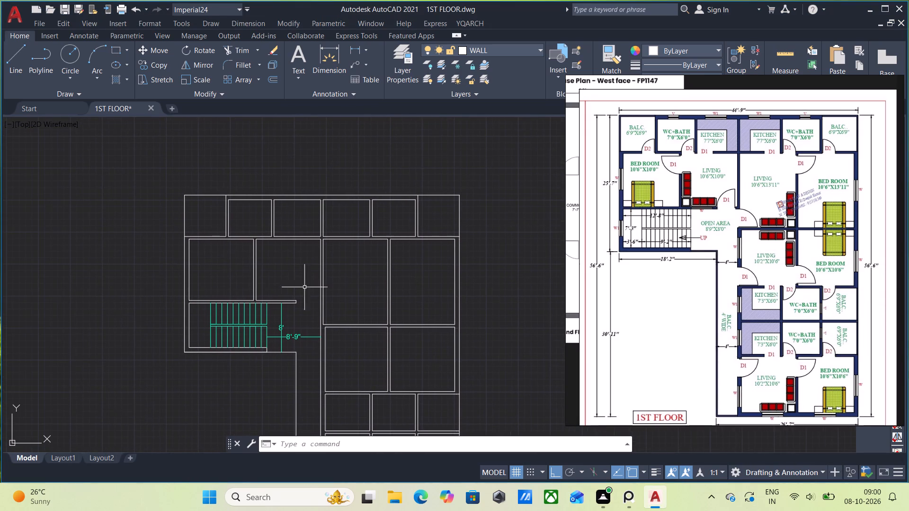
pyautogui.scroll(1, 323, 296)
pyautogui.moveTo(313, 258); pyautogui.dragTo(313, 302, button='middle')
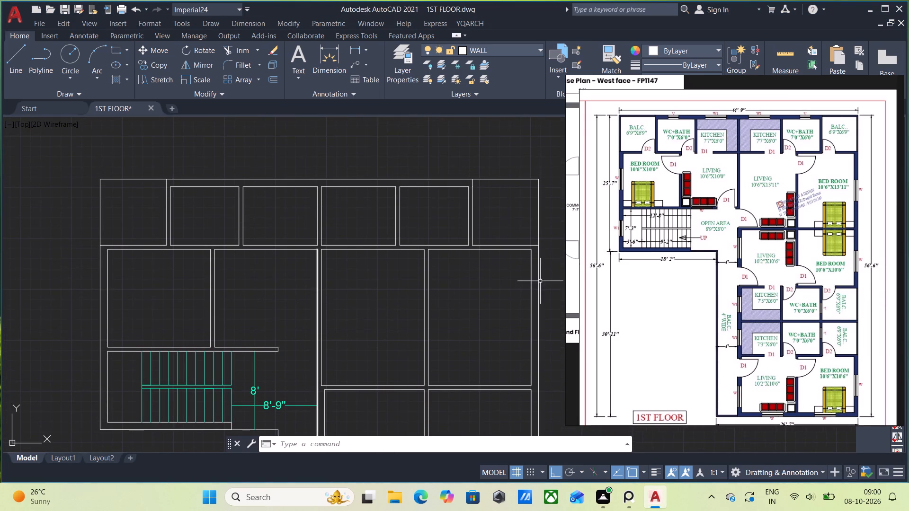
pyautogui.scroll(2, 702, 211)
pyautogui.moveTo(713, 252); pyautogui.dragTo(664, 309, button='middle')
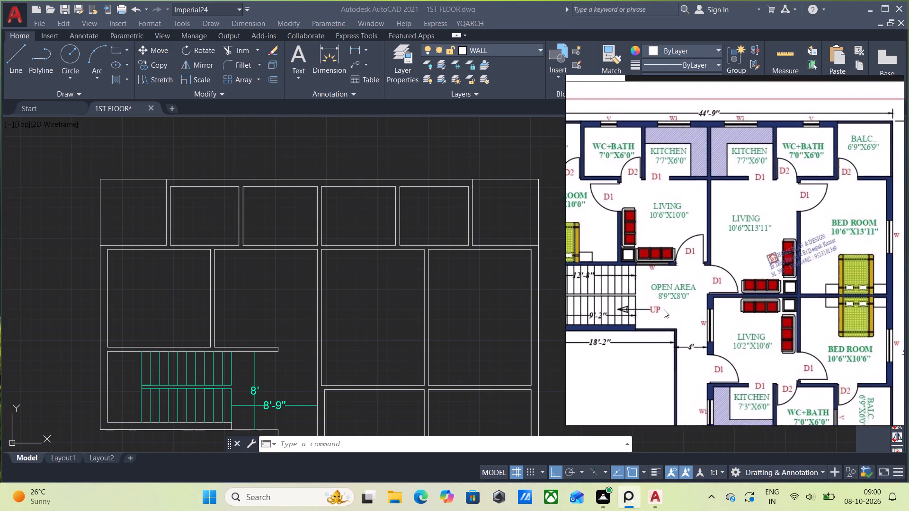
pyautogui.moveTo(664, 309); pyautogui.dragTo(686, 336, button='middle')
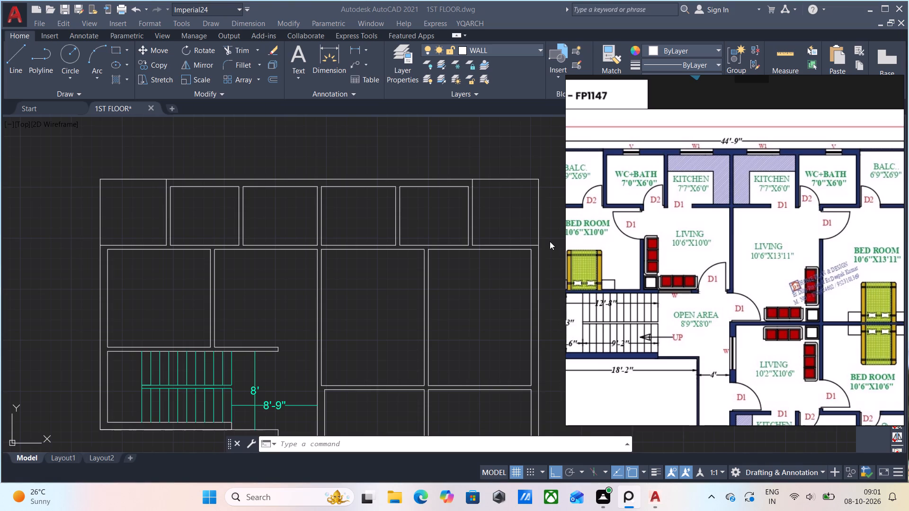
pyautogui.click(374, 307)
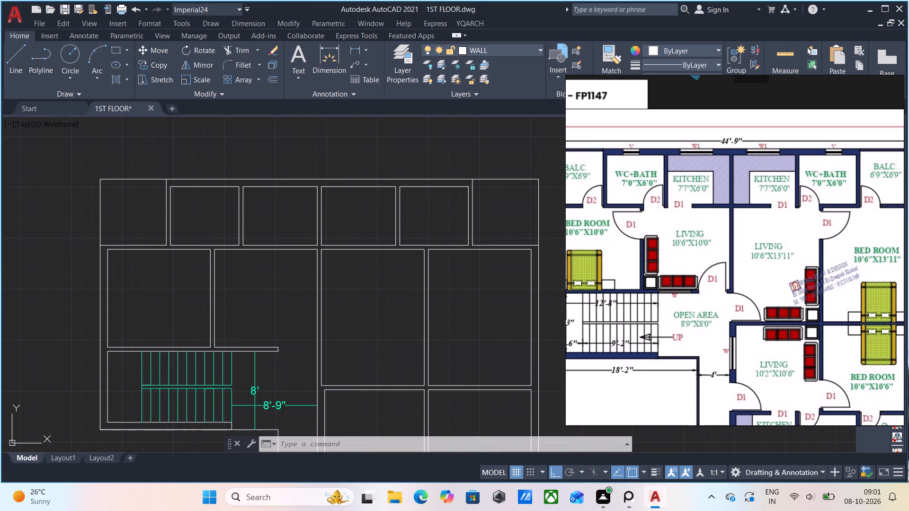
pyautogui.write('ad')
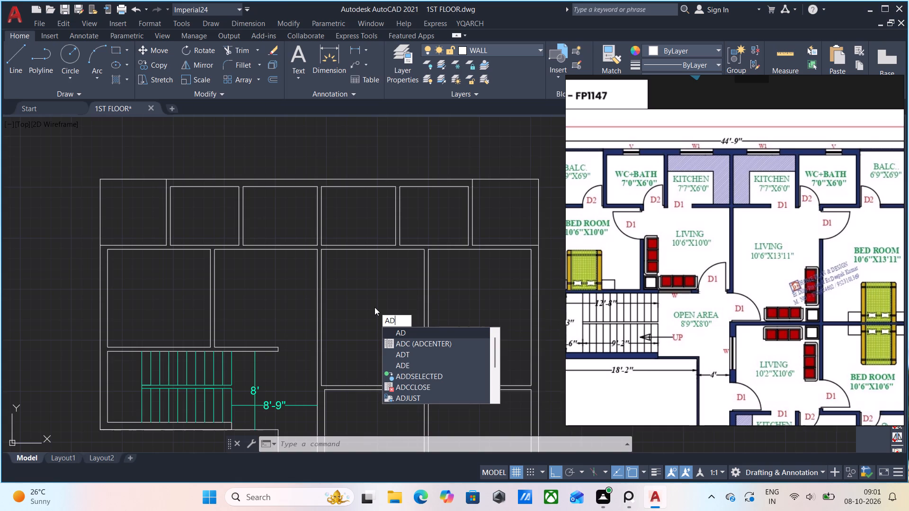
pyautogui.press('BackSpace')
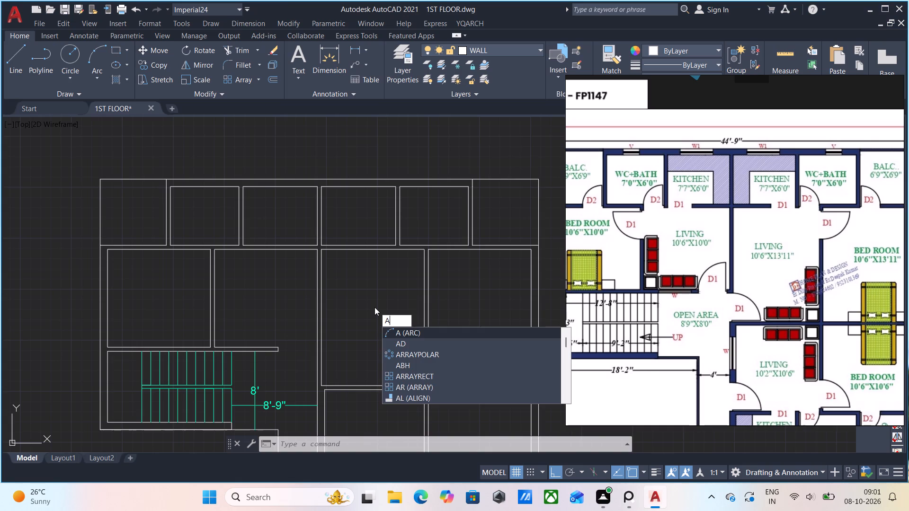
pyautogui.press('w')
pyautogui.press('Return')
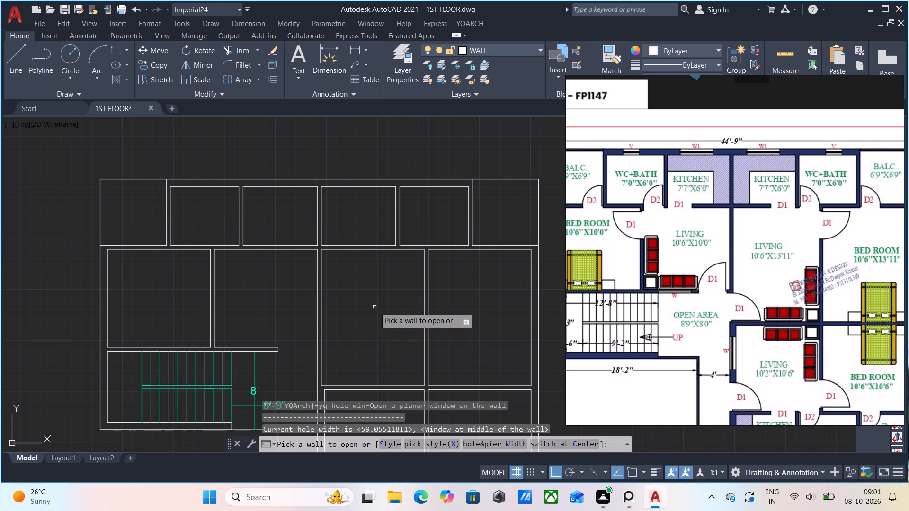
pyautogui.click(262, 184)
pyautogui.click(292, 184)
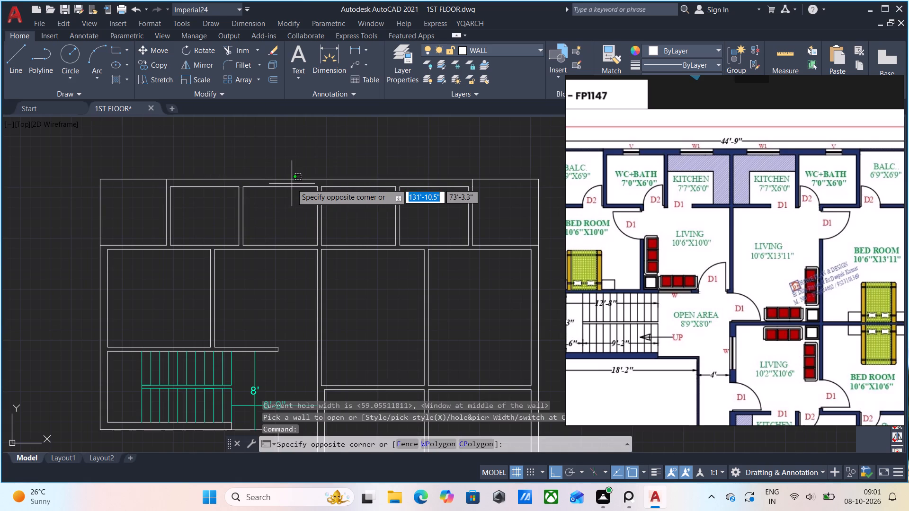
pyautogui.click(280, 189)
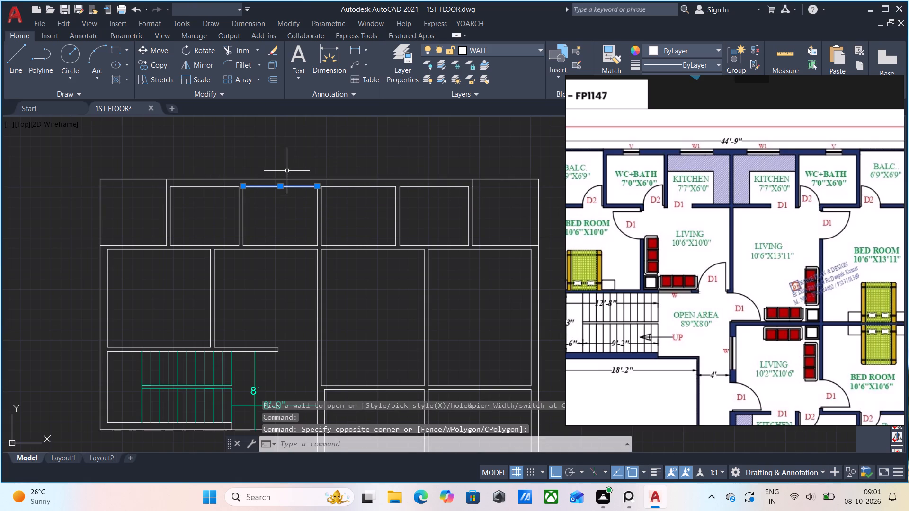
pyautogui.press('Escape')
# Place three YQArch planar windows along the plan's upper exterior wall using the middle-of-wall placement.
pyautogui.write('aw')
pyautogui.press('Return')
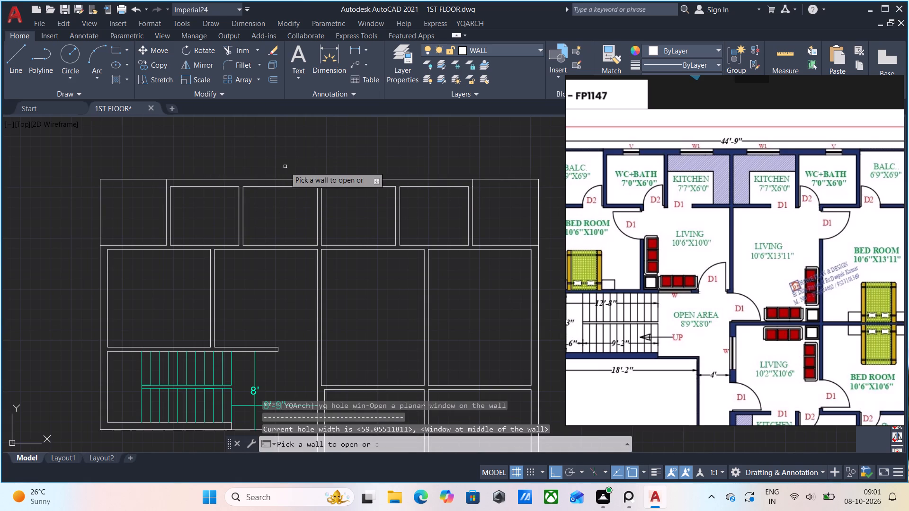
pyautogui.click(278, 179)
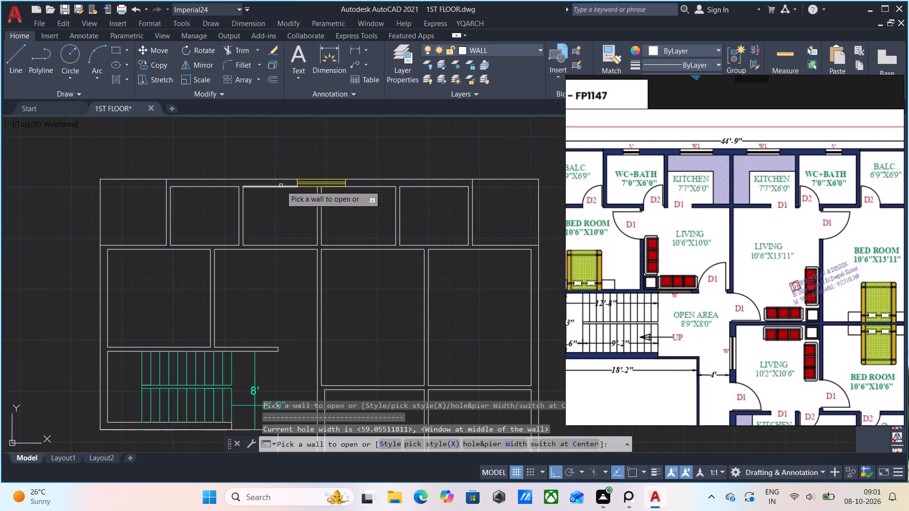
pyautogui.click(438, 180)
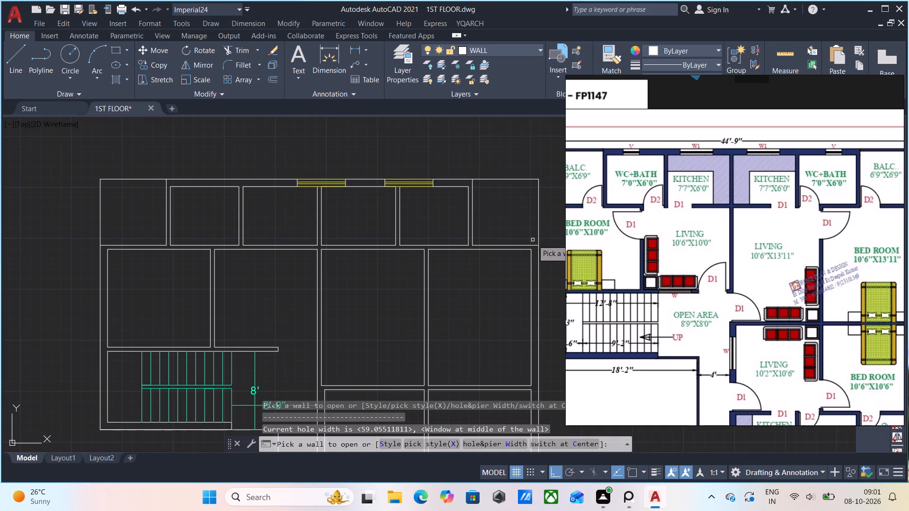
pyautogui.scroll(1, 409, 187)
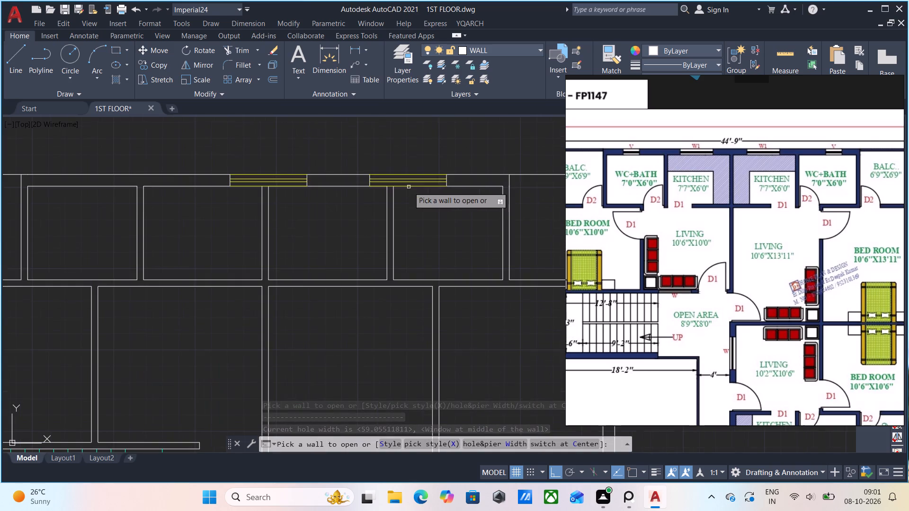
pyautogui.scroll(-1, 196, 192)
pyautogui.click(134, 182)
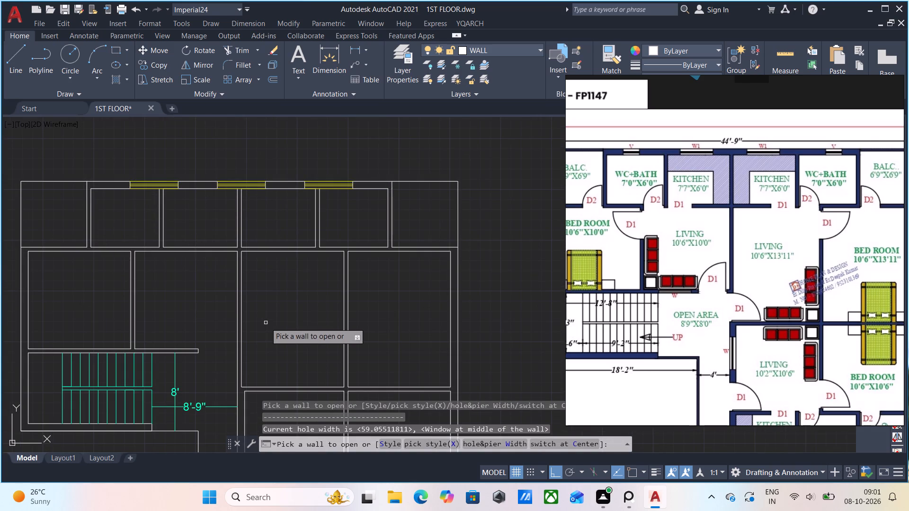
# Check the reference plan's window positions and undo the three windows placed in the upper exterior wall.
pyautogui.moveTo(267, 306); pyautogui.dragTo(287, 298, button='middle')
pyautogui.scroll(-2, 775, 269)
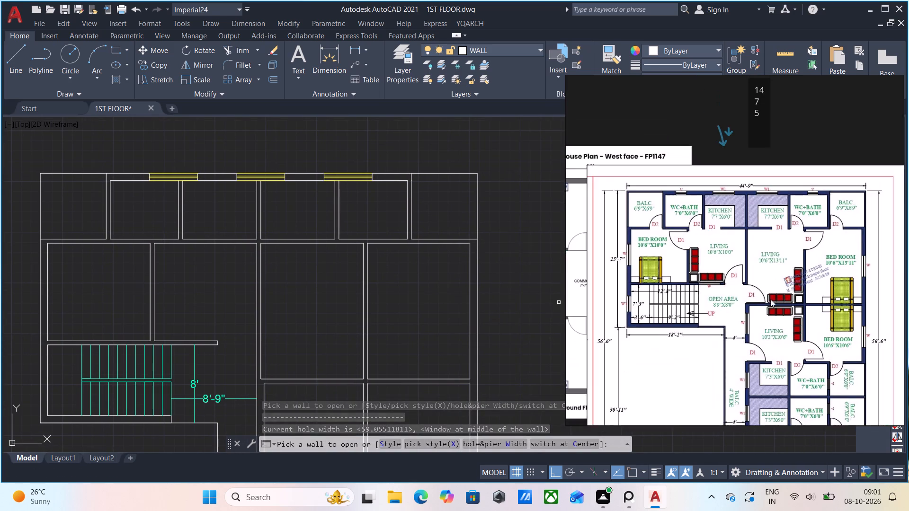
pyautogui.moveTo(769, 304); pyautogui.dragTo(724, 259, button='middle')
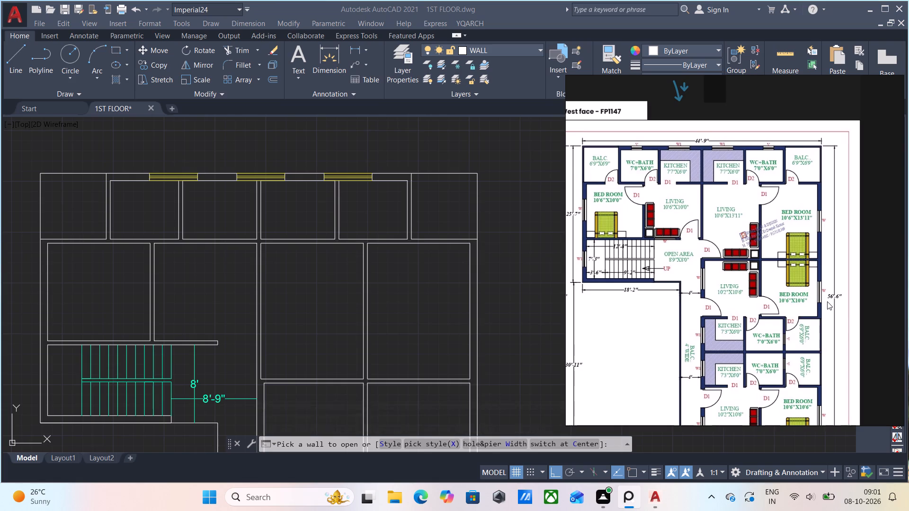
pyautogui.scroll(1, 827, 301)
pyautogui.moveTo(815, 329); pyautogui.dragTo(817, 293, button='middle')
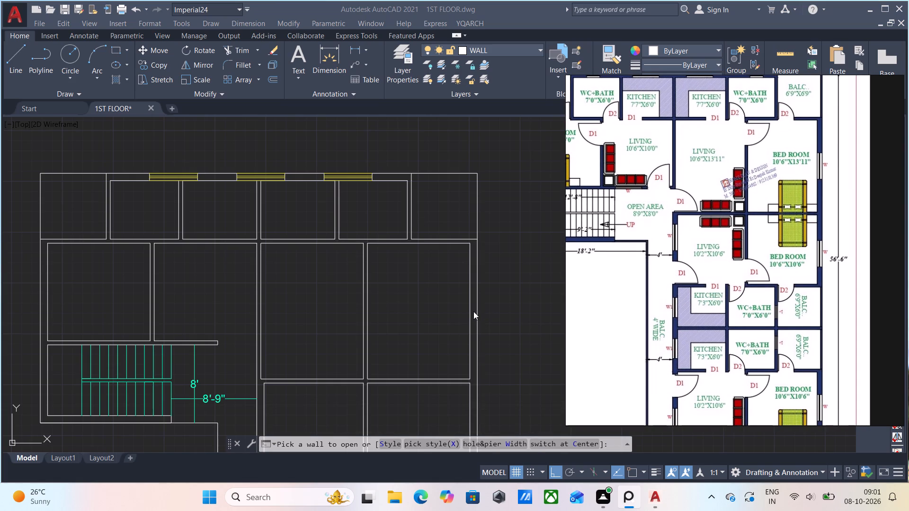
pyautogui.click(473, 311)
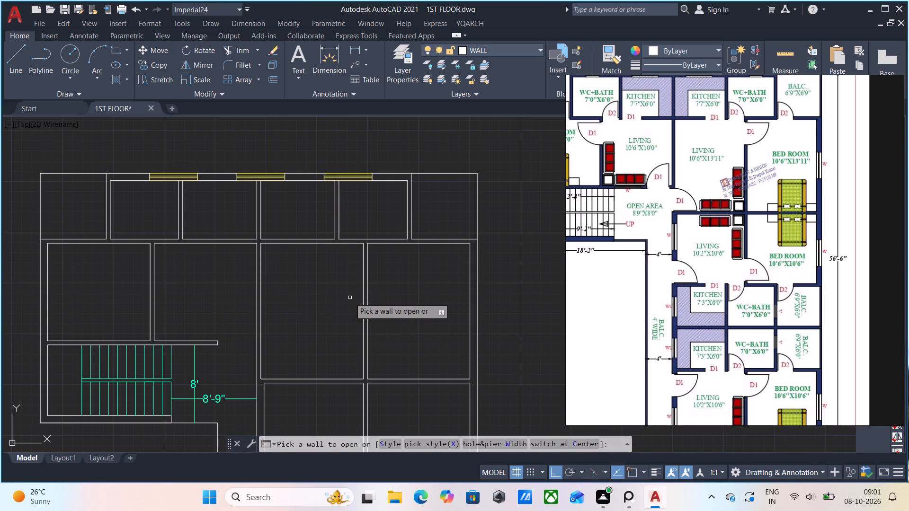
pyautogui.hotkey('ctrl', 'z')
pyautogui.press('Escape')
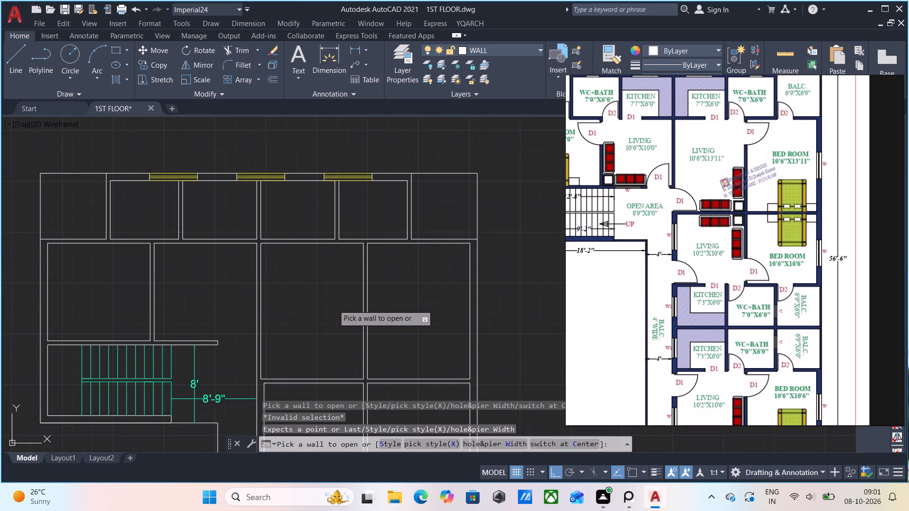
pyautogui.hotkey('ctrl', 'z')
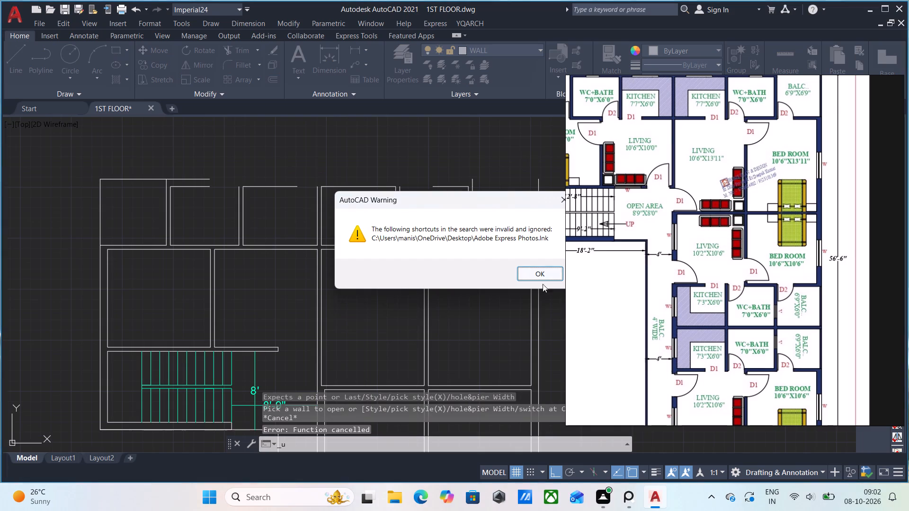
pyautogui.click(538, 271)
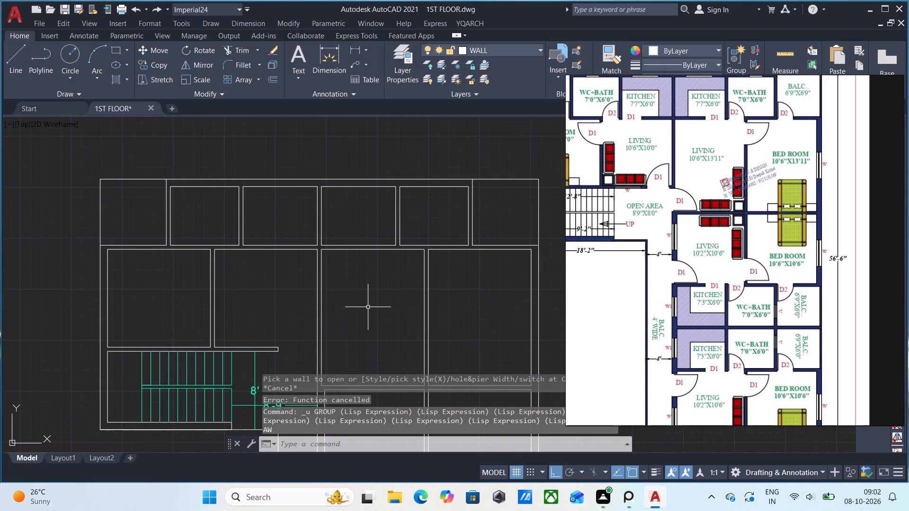
# Switch the YQArch planar window placement from wall centre to pier length and place a window in the first WC+bath's upper exterior wall.
pyautogui.write('aw')
pyautogui.press('Return')
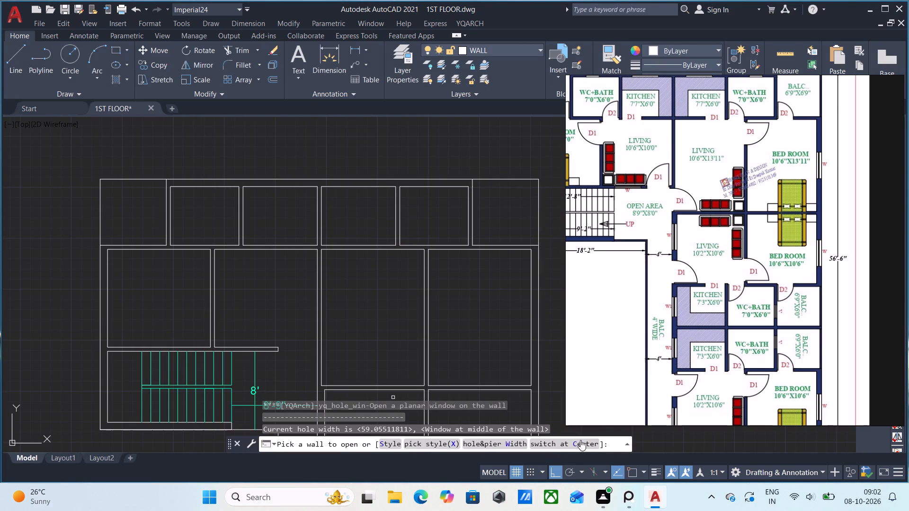
pyautogui.click(580, 440)
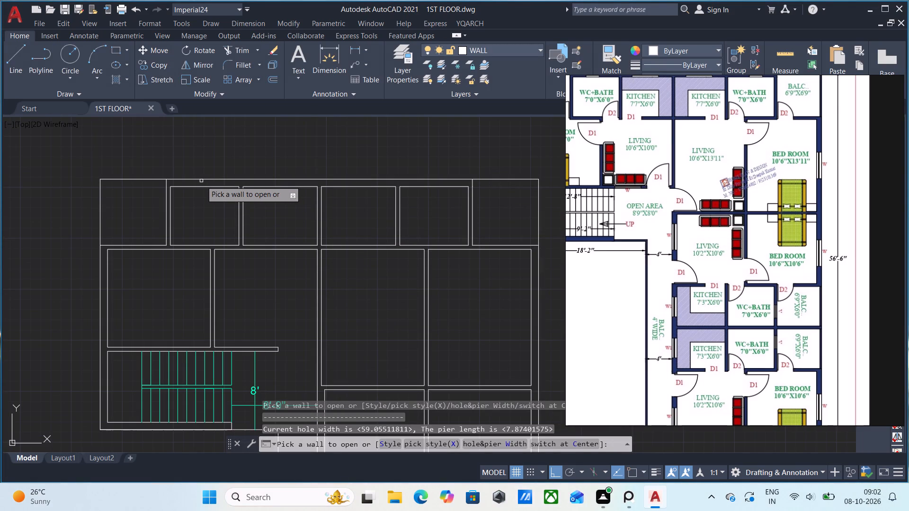
pyautogui.click(200, 179)
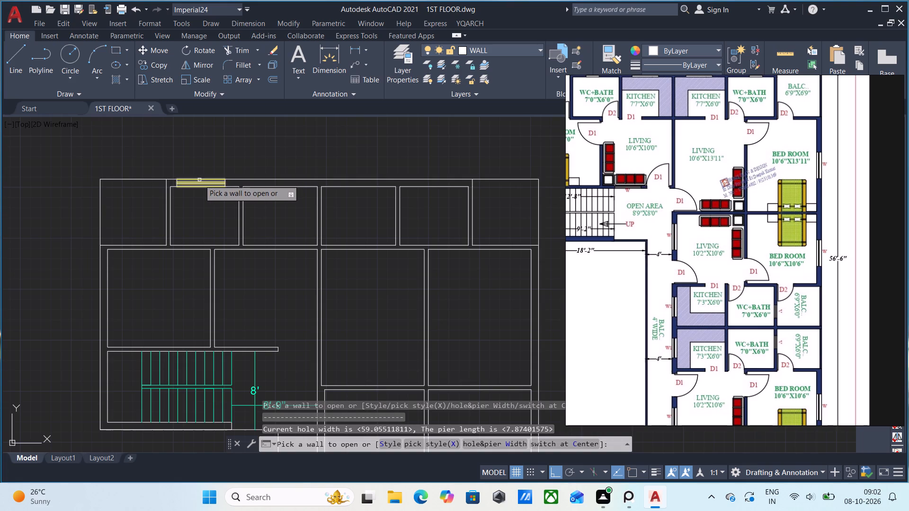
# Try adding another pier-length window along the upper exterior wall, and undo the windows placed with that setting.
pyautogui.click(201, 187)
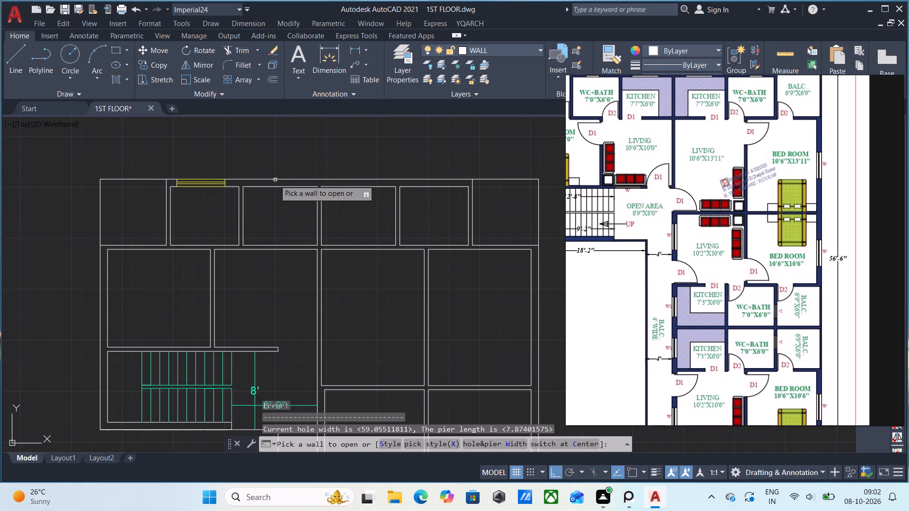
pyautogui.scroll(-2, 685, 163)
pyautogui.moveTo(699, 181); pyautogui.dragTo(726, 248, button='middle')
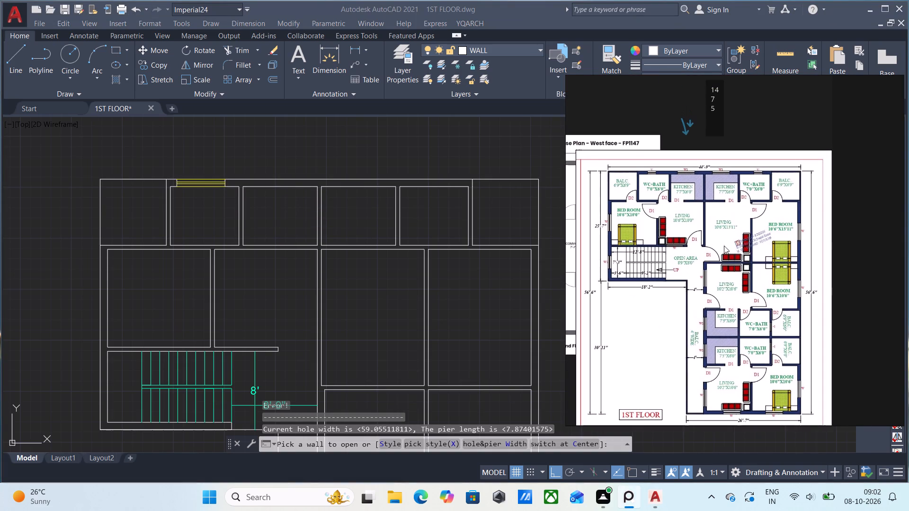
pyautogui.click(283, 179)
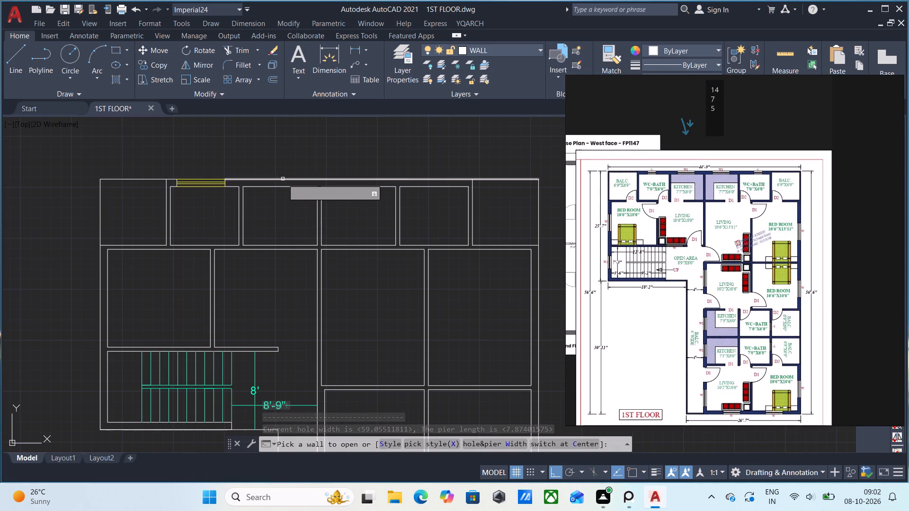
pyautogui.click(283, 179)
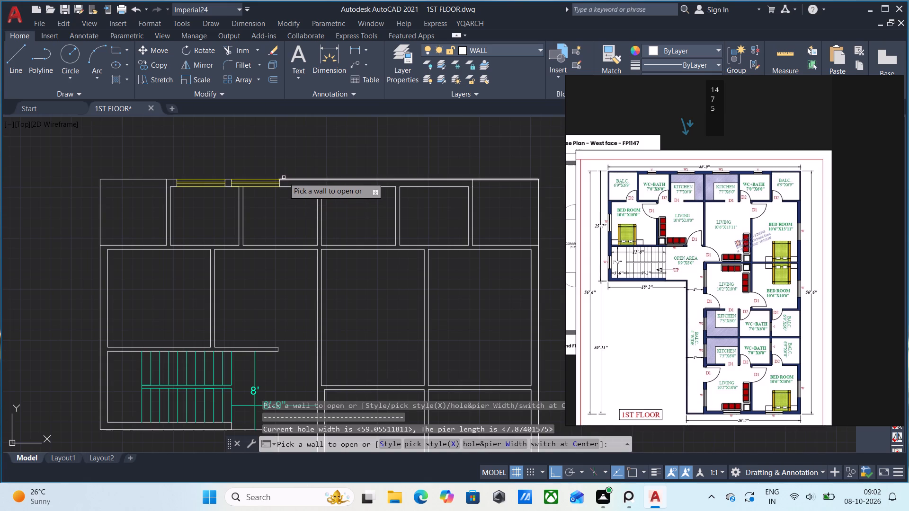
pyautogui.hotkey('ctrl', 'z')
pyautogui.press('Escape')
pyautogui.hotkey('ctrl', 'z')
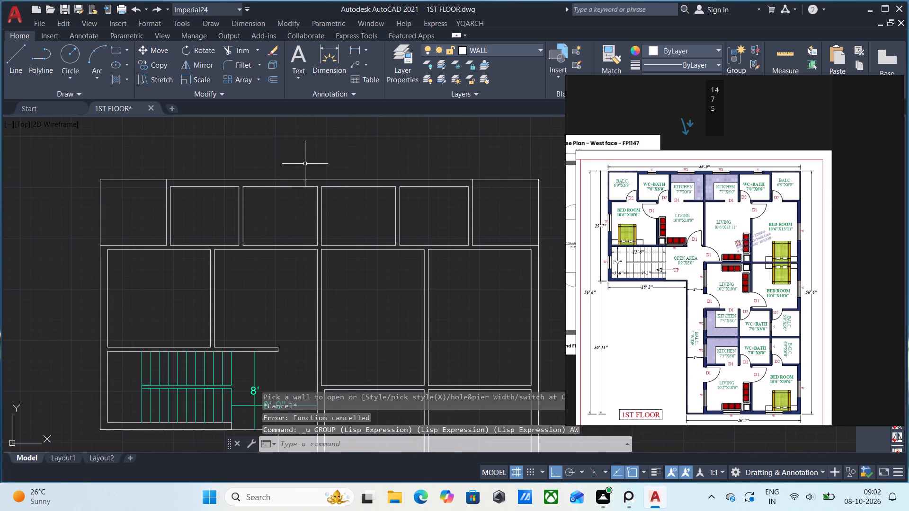
# Restart the YQArch planar window command with middle-of-wall placement and add windows to the upper exterior walls of the first WC+bath and both kitchens.
pyautogui.press('a')
pyautogui.press('e')
pyautogui.press('BackSpace')
pyautogui.press('w')
pyautogui.press('Return')
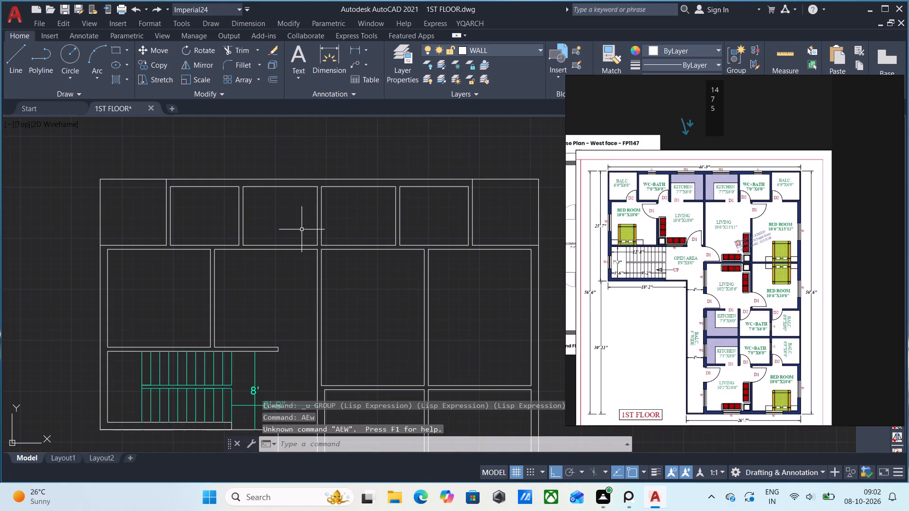
pyautogui.write('aw')
pyautogui.press('Return')
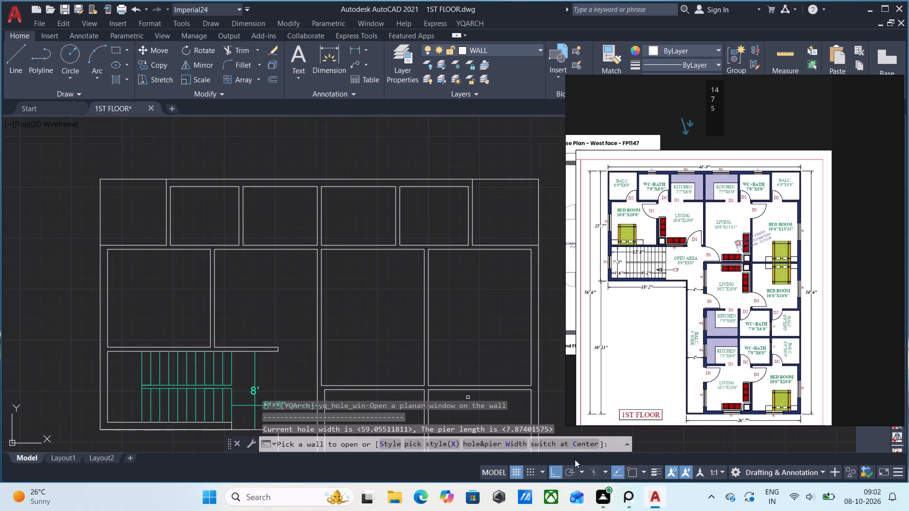
pyautogui.click(575, 444)
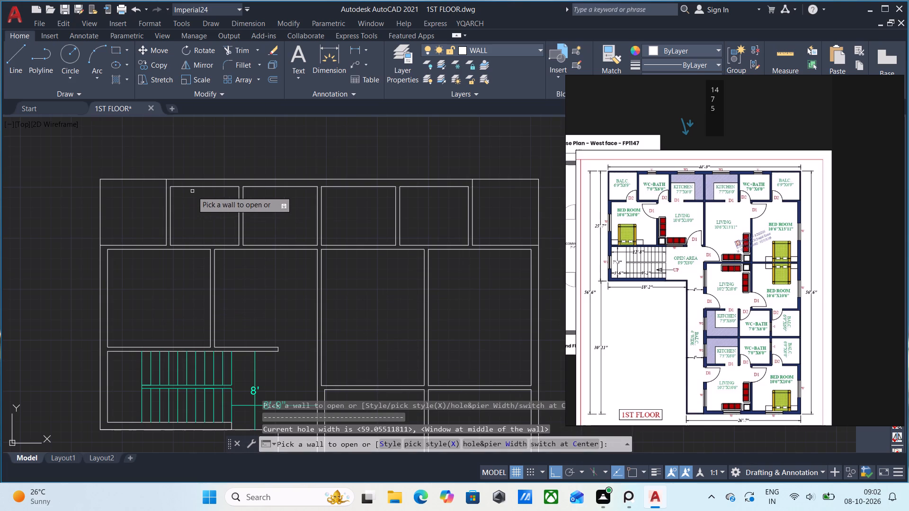
pyautogui.click(201, 187)
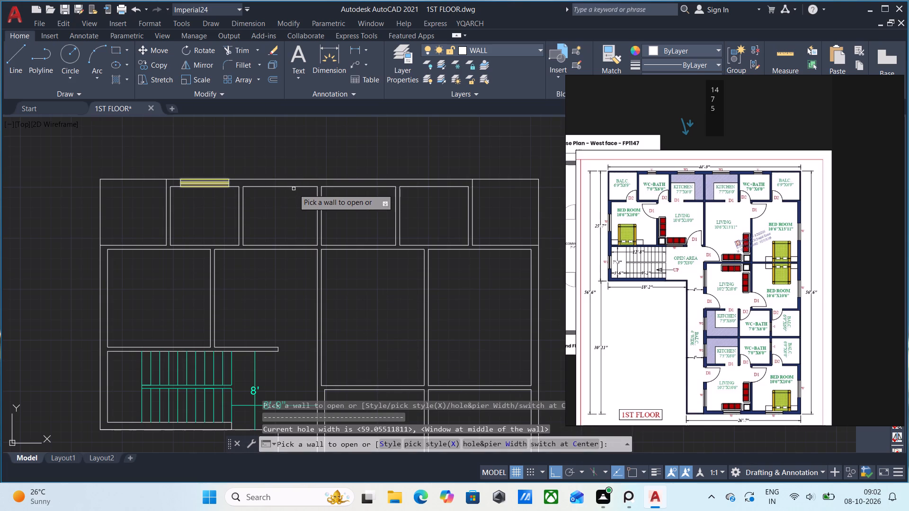
pyautogui.click(280, 187)
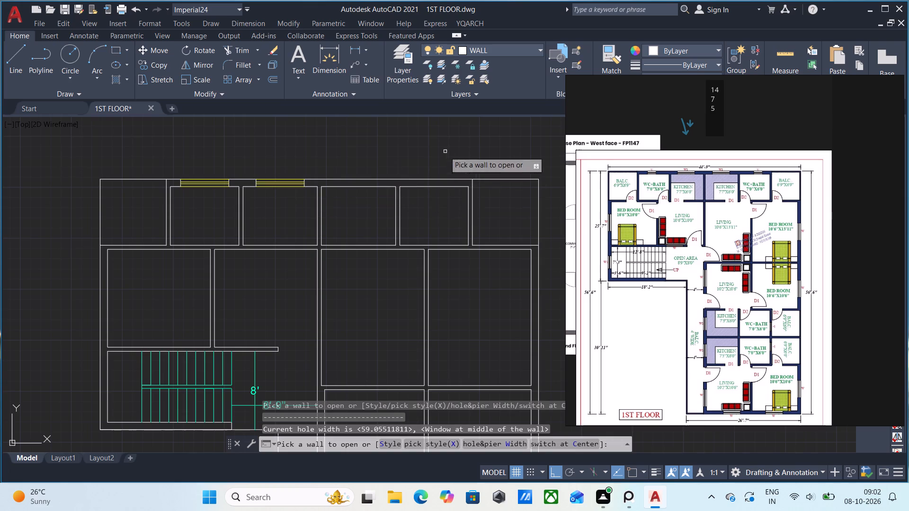
pyautogui.click(356, 187)
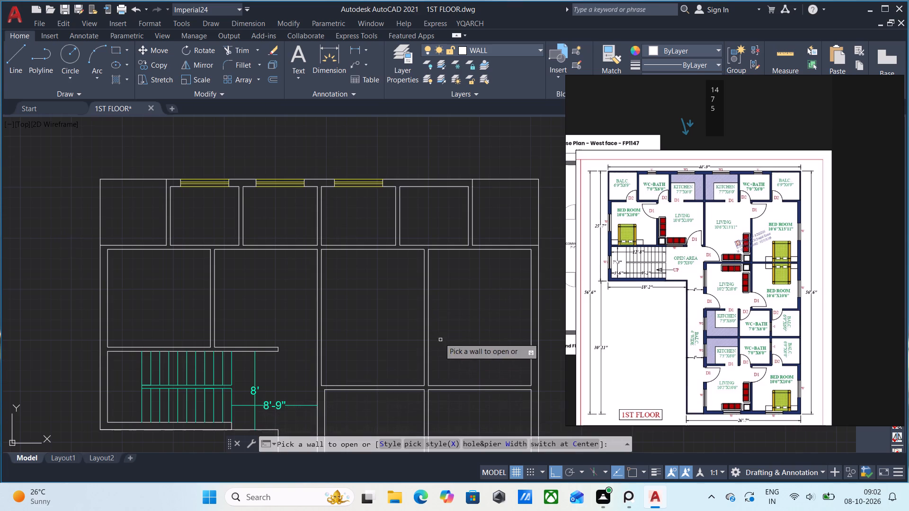
# Place centred windows in the right-hand exterior walls of the three bedrooms down the plan's long wing.
pyautogui.moveTo(436, 369); pyautogui.dragTo(334, 309, button='middle')
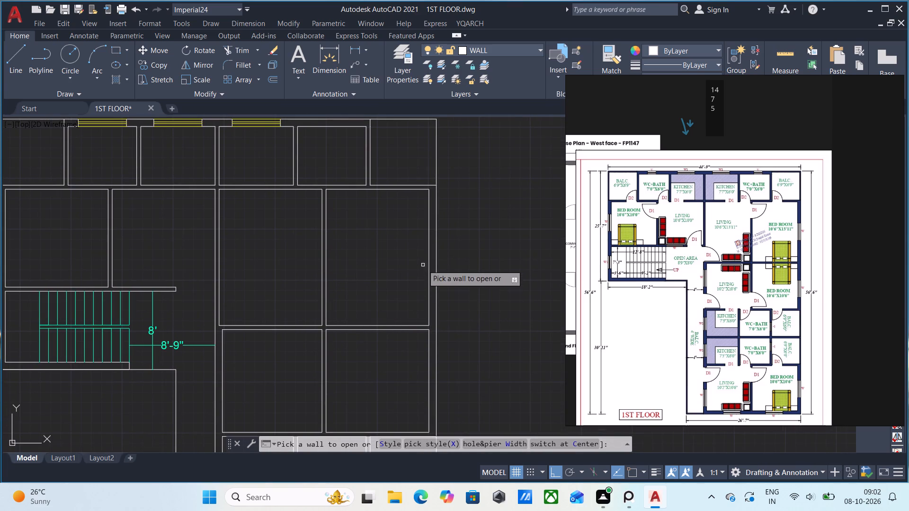
pyautogui.click(429, 256)
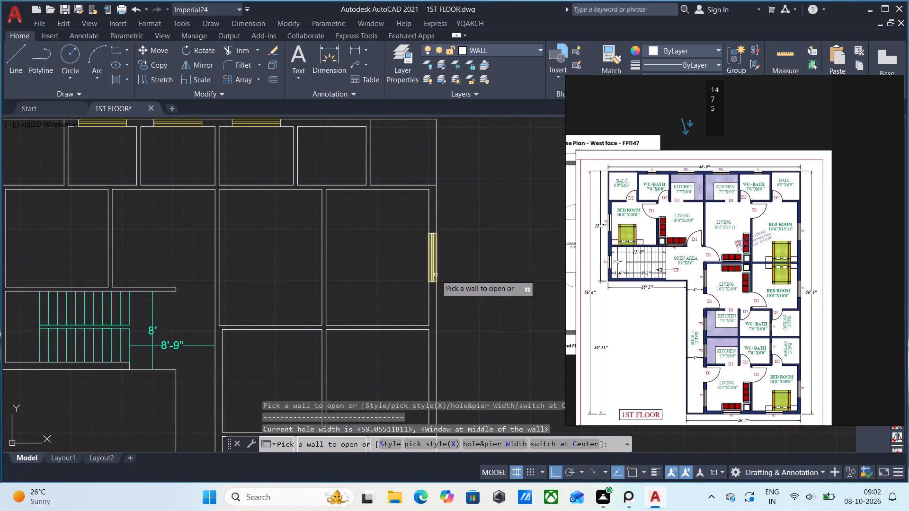
pyautogui.moveTo(441, 335); pyautogui.dragTo(439, 264, button='middle')
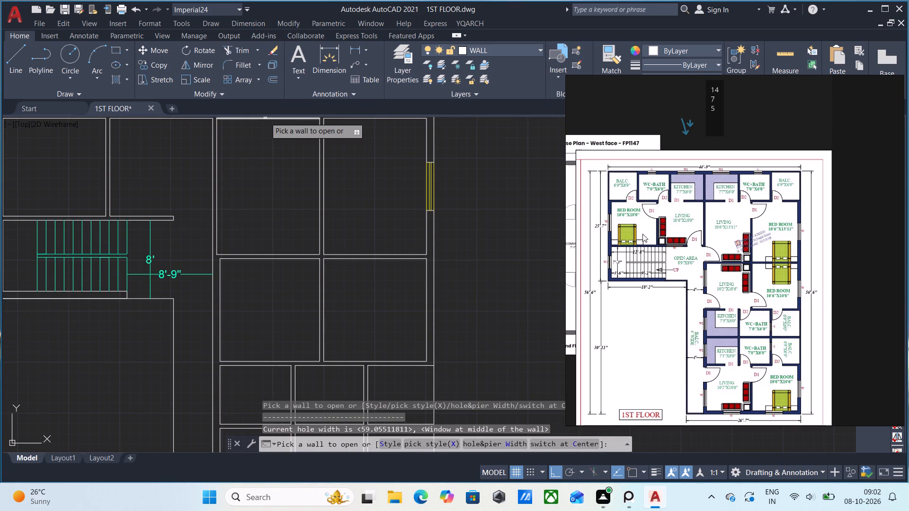
pyautogui.click(426, 309)
pyautogui.moveTo(510, 379); pyautogui.dragTo(511, 359, button='middle')
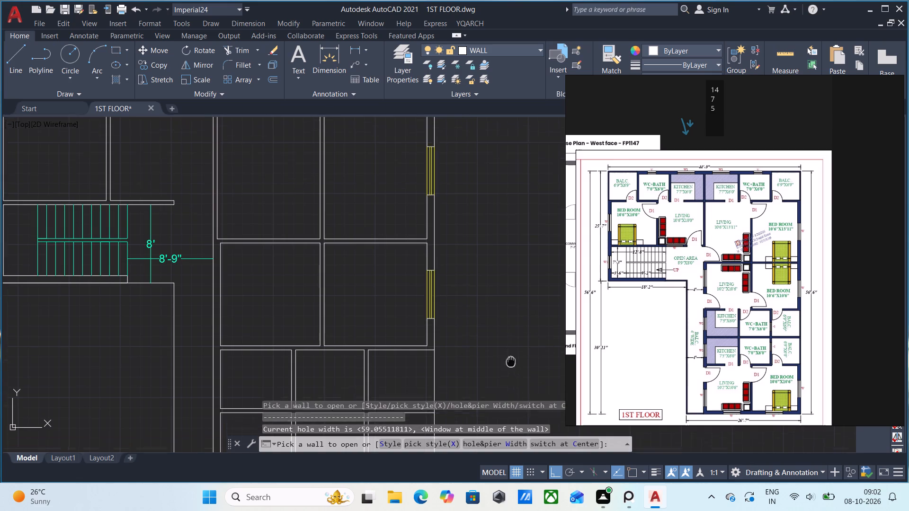
pyautogui.moveTo(511, 359); pyautogui.dragTo(542, 236, button='middle')
pyautogui.moveTo(482, 296); pyautogui.dragTo(487, 212, button='middle')
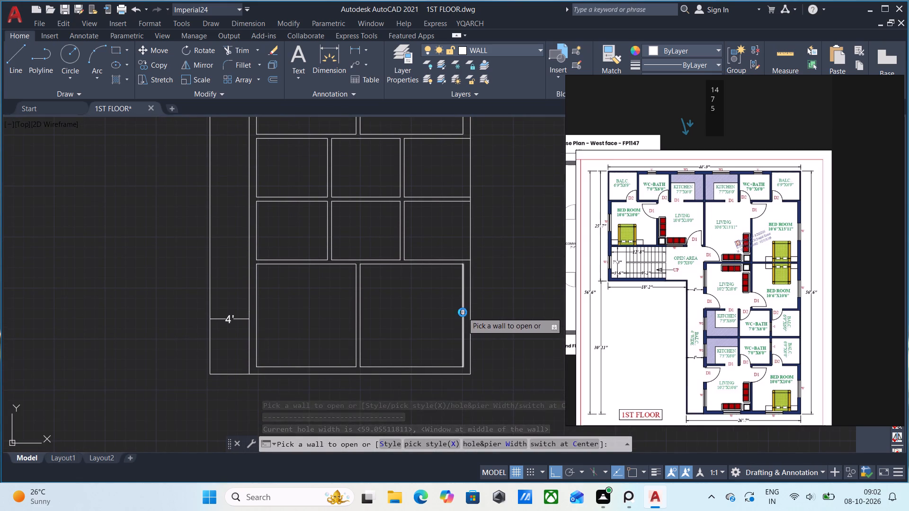
pyautogui.click(463, 312)
# Place centred windows in the bottom exterior walls of the lowest bedroom and living room.
pyautogui.moveTo(378, 360); pyautogui.dragTo(413, 338, button='middle')
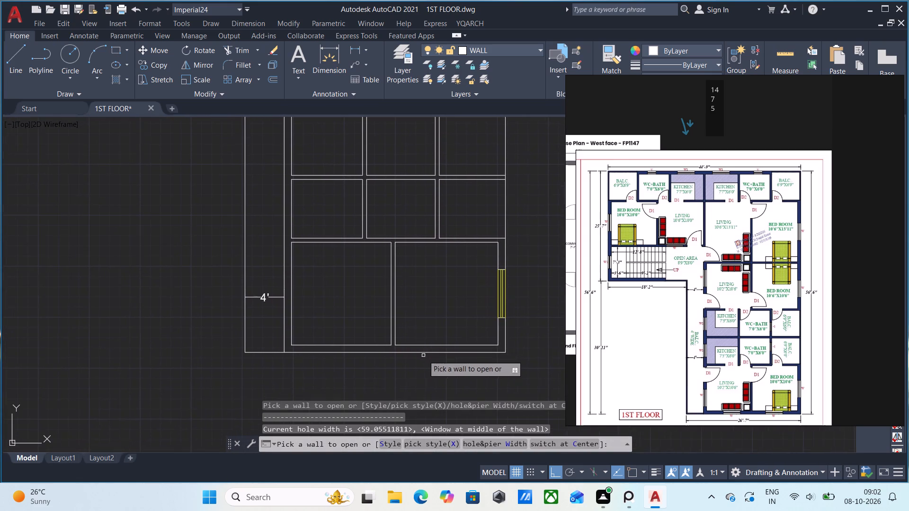
pyautogui.click(449, 345)
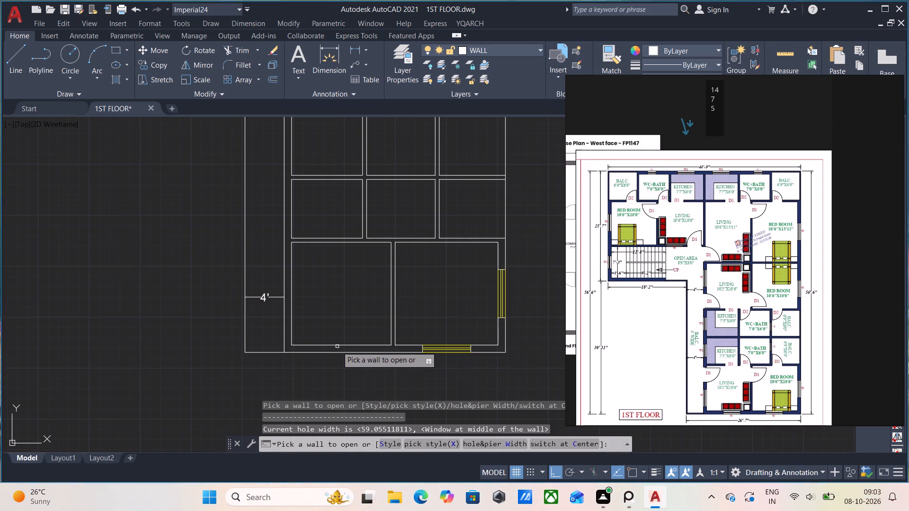
pyautogui.click(338, 345)
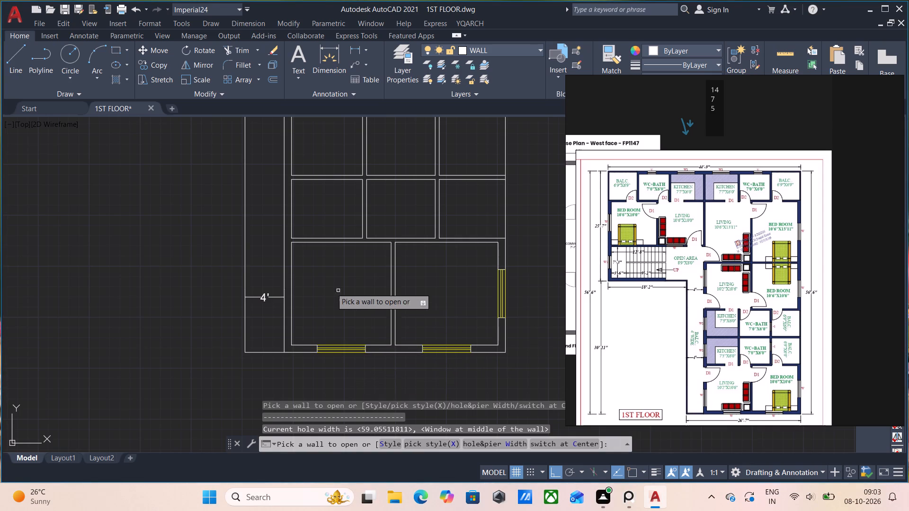
# Place centred windows in the walls facing the 4' balcony for the lowest living room and the kitchen directly above it.
pyautogui.moveTo(322, 292); pyautogui.dragTo(348, 315, button='middle')
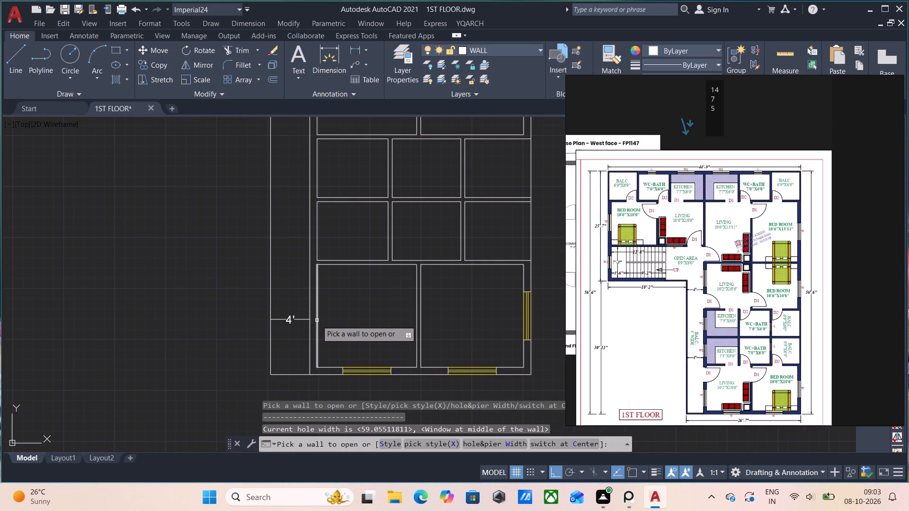
pyautogui.click(317, 321)
pyautogui.moveTo(379, 284); pyautogui.dragTo(368, 305, button='middle')
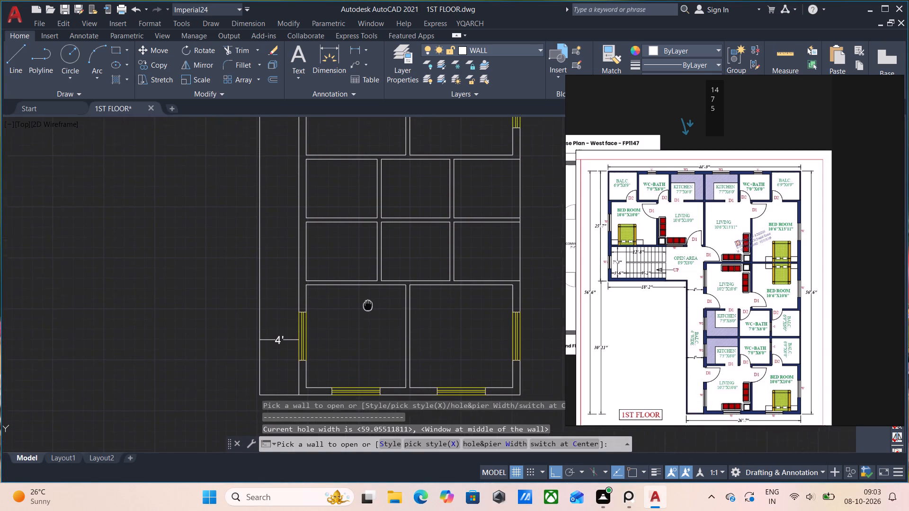
pyautogui.moveTo(368, 305); pyautogui.dragTo(374, 323, button='middle')
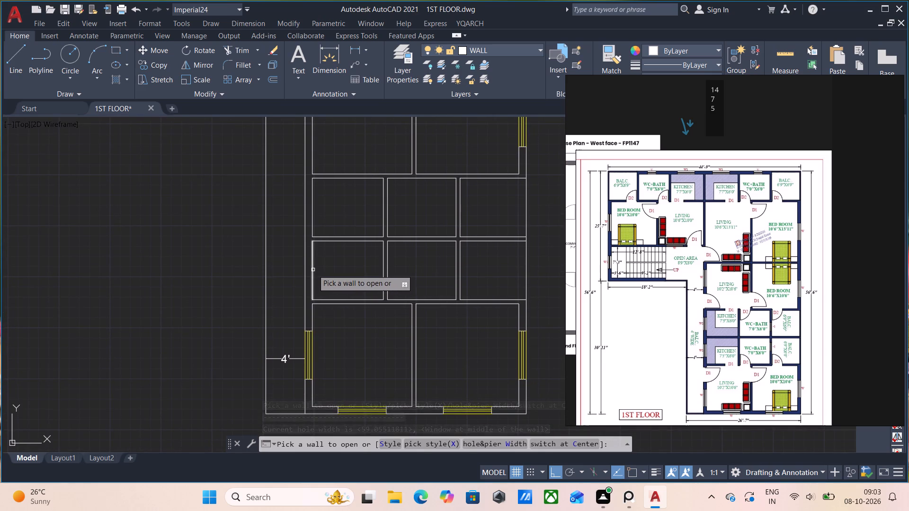
pyautogui.click(313, 270)
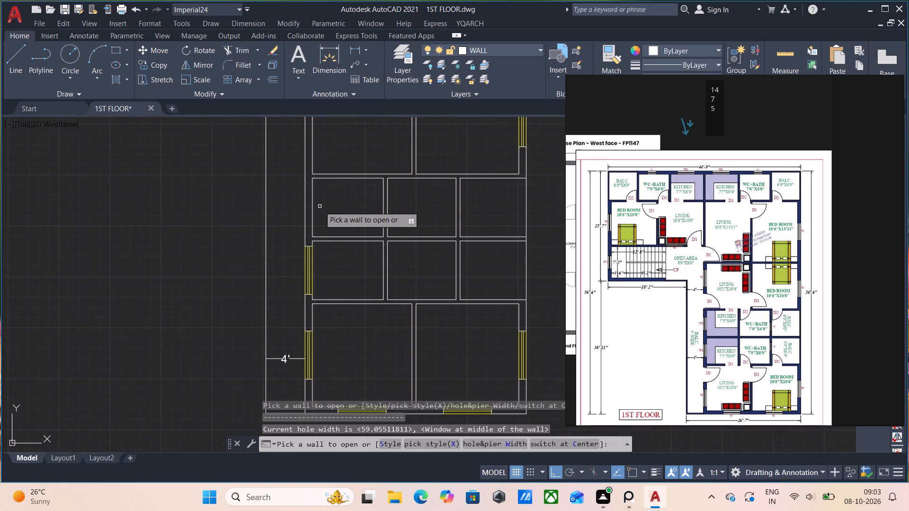
# Check the reference plan's window positions around the upper-left rooms and place a centred window in the 10'6"x10'0" bedroom's left exterior wall.
pyautogui.scroll(-1, 388, 226)
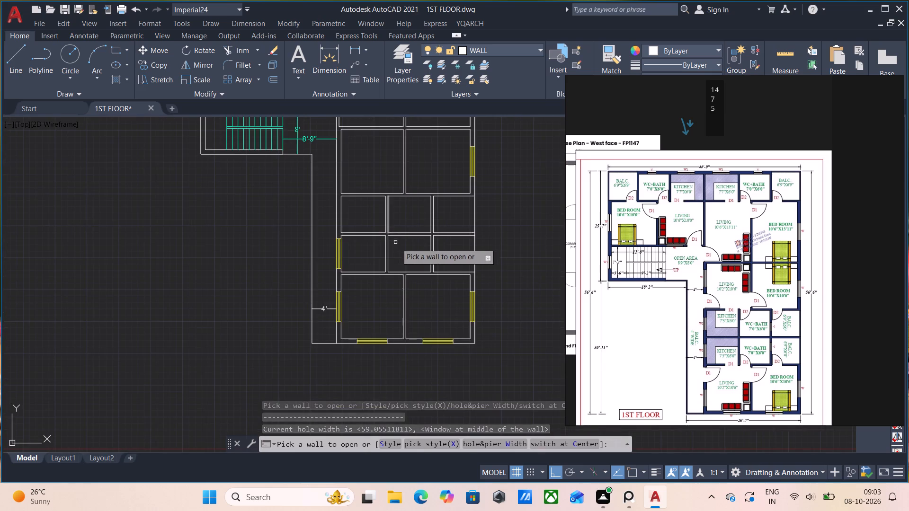
pyautogui.moveTo(399, 256); pyautogui.dragTo(420, 345, button='middle')
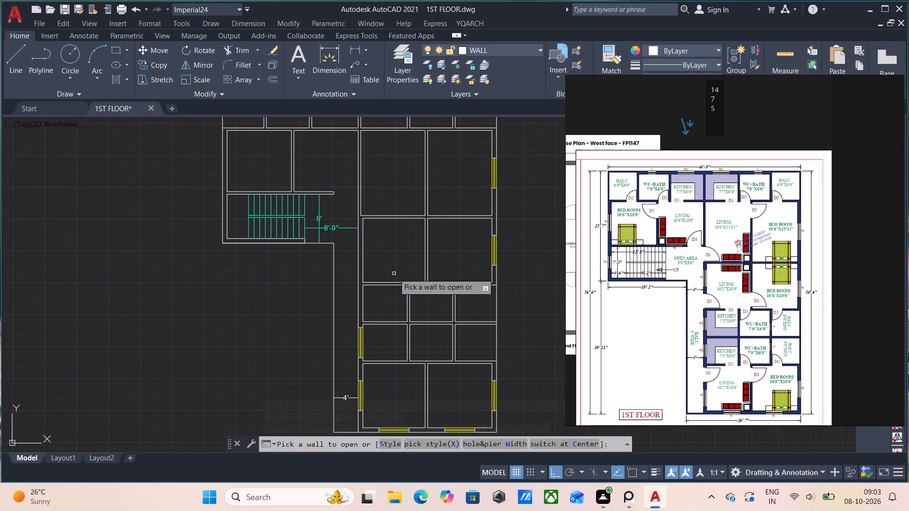
pyautogui.moveTo(589, 246); pyautogui.dragTo(591, 320, button='middle')
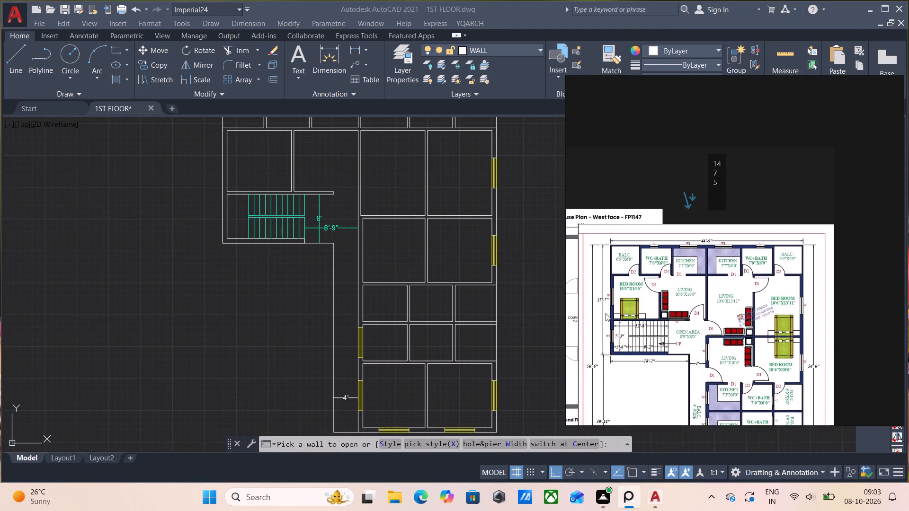
pyautogui.scroll(2, 610, 308)
pyautogui.moveTo(650, 324); pyautogui.dragTo(669, 324, button='middle')
pyautogui.moveTo(293, 205); pyautogui.dragTo(291, 236, button='middle')
pyautogui.scroll(2, 665, 268)
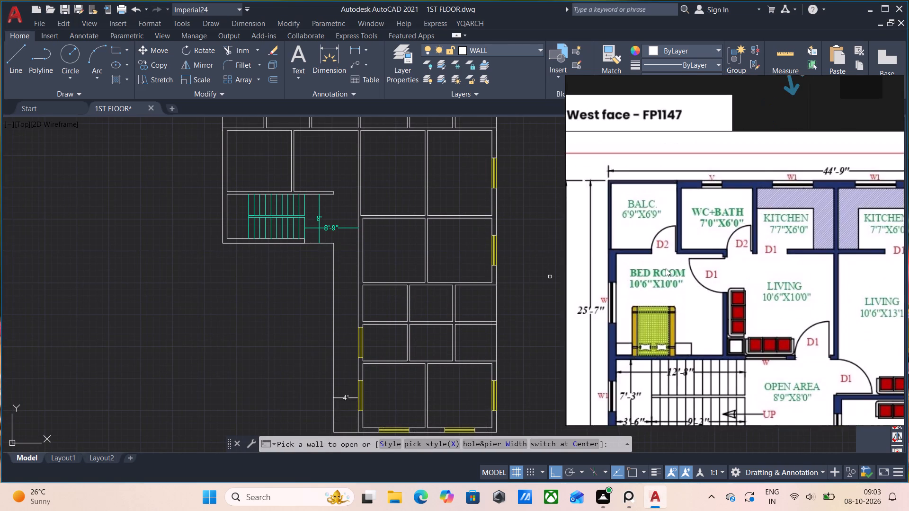
pyautogui.scroll(-2, 617, 319)
pyautogui.moveTo(630, 337); pyautogui.dragTo(679, 290, button='middle')
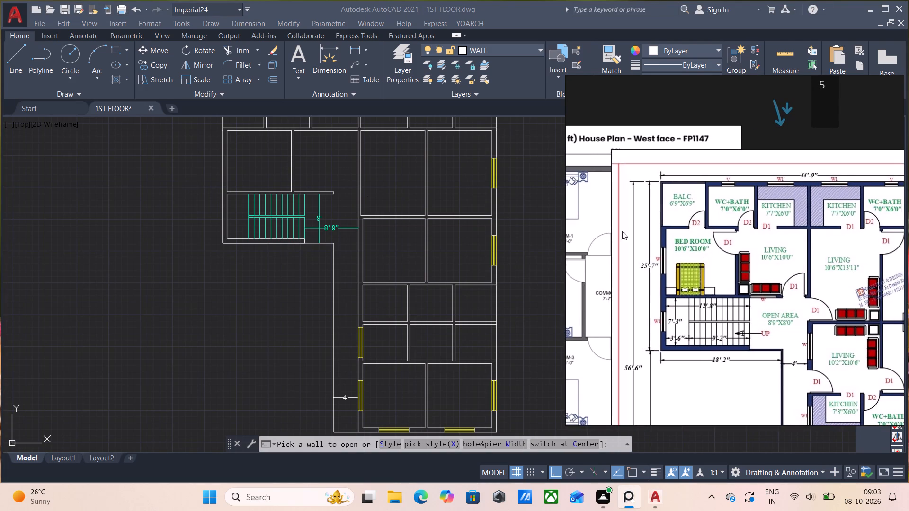
pyautogui.scroll(-1, 240, 226)
pyautogui.moveTo(243, 221); pyautogui.dragTo(262, 280, button='middle')
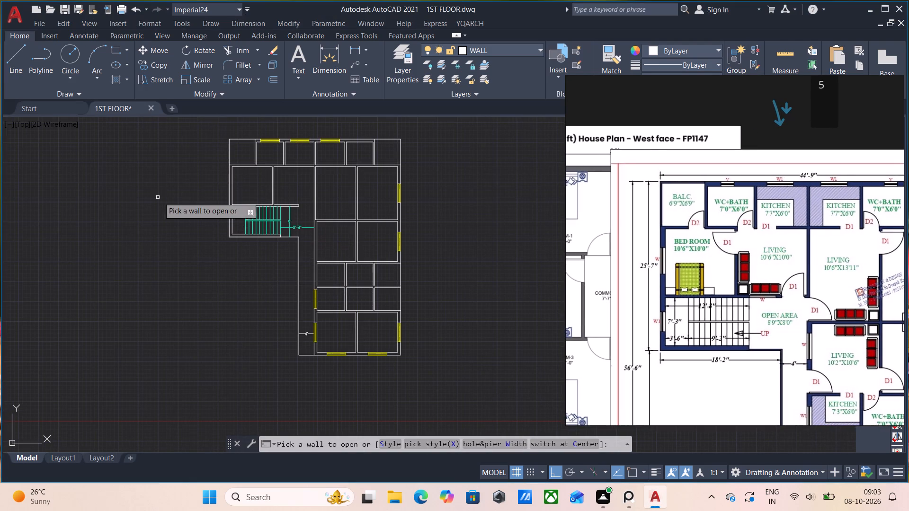
pyautogui.moveTo(178, 192); pyautogui.dragTo(182, 262, button='middle')
pyautogui.scroll(1, 197, 258)
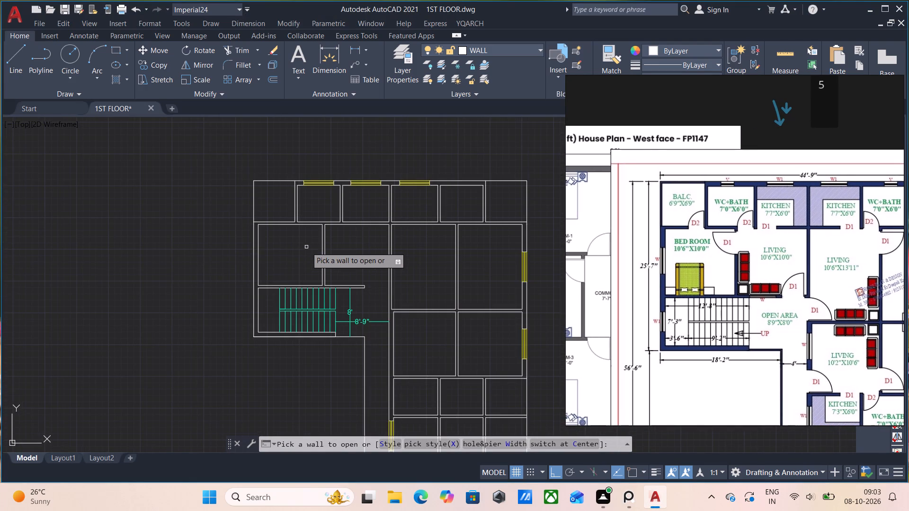
pyautogui.scroll(1, 306, 247)
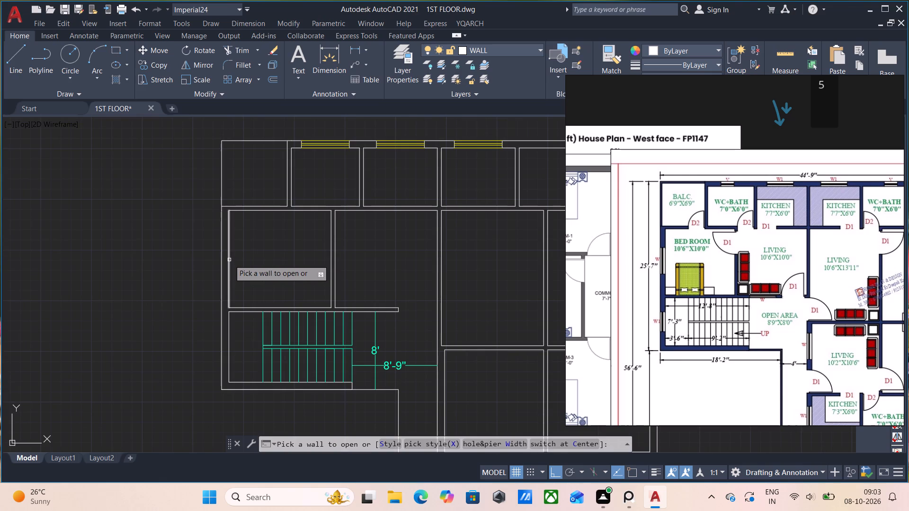
pyautogui.click(229, 259)
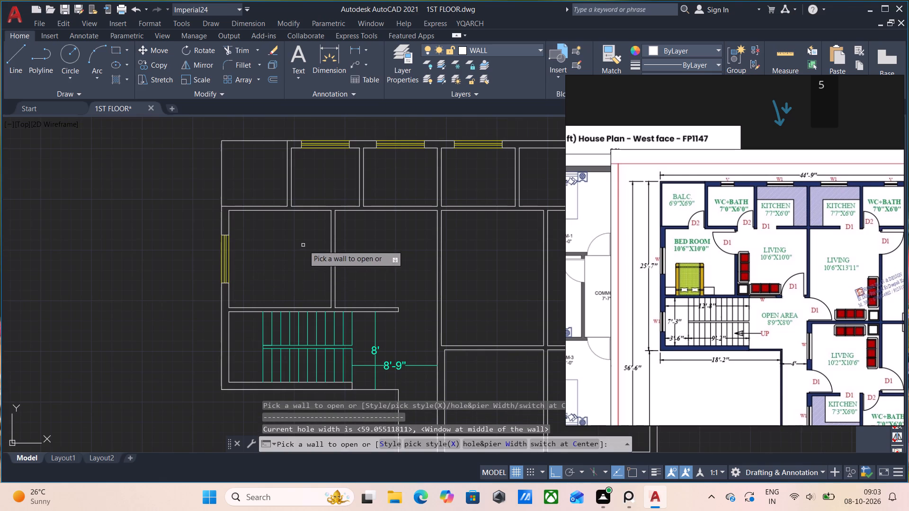
pyautogui.moveTo(494, 270); pyautogui.dragTo(379, 256, button='middle')
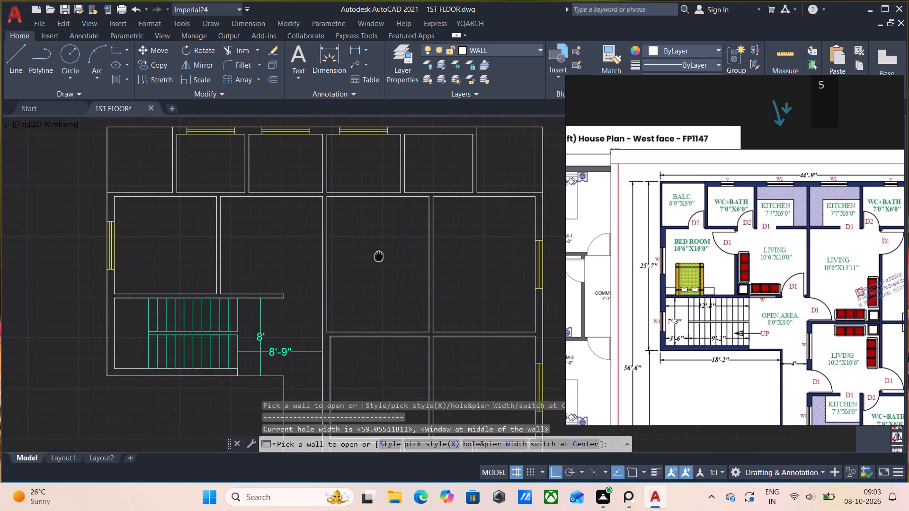
pyautogui.moveTo(379, 256); pyautogui.dragTo(375, 255, button='middle')
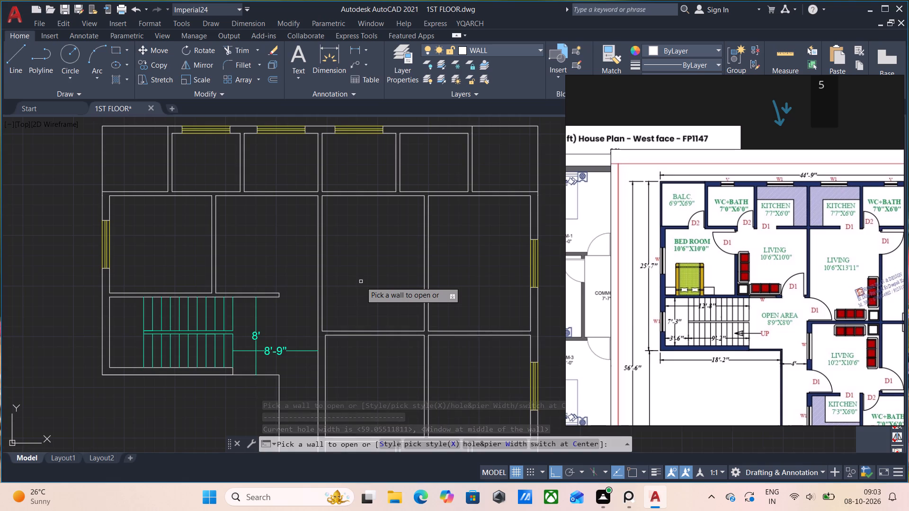
# Place a centred window in the 4' balcony-side wall of the upper 10'2"x10'6" living room, and end the window command.
pyautogui.moveTo(348, 335); pyautogui.dragTo(357, 210, button='middle')
pyautogui.scroll(-2, 712, 351)
pyautogui.moveTo(710, 336); pyautogui.dragTo(709, 294, button='middle')
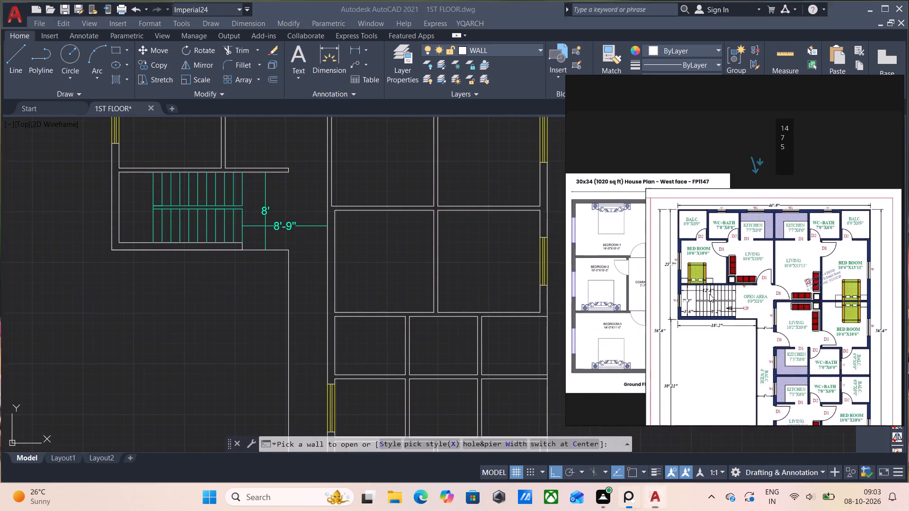
pyautogui.moveTo(709, 294); pyautogui.dragTo(708, 274, button='middle')
pyautogui.scroll(-1, 459, 388)
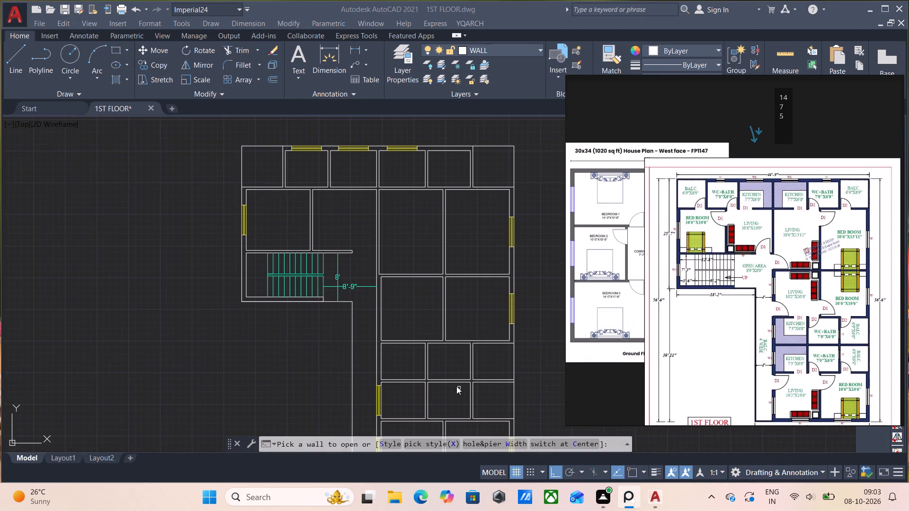
pyautogui.moveTo(455, 380); pyautogui.dragTo(454, 277, button='middle')
pyautogui.moveTo(428, 361); pyautogui.dragTo(433, 275, button='middle')
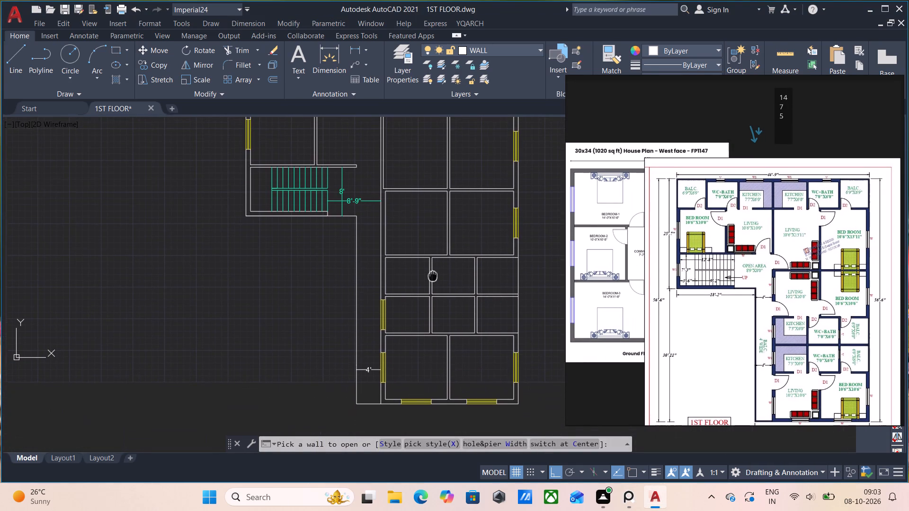
pyautogui.moveTo(433, 275); pyautogui.dragTo(434, 277, button='middle')
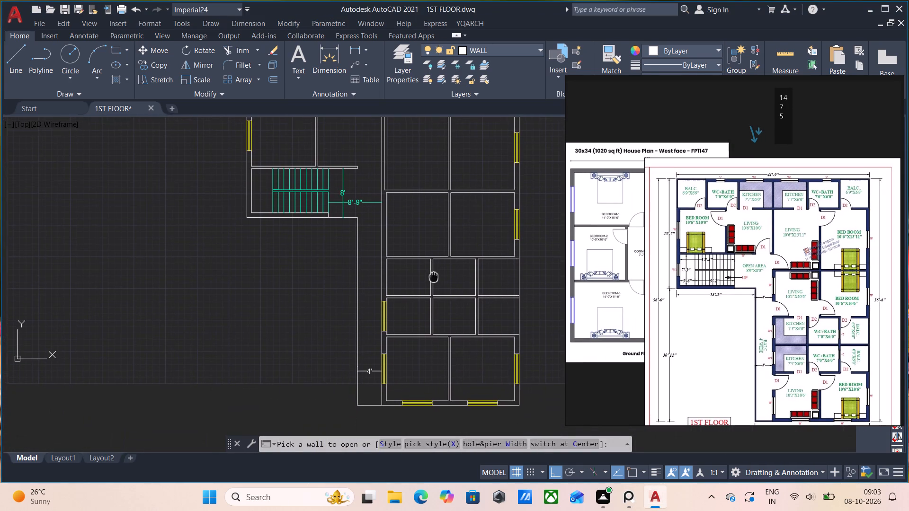
pyautogui.moveTo(434, 277); pyautogui.dragTo(436, 317, button='middle')
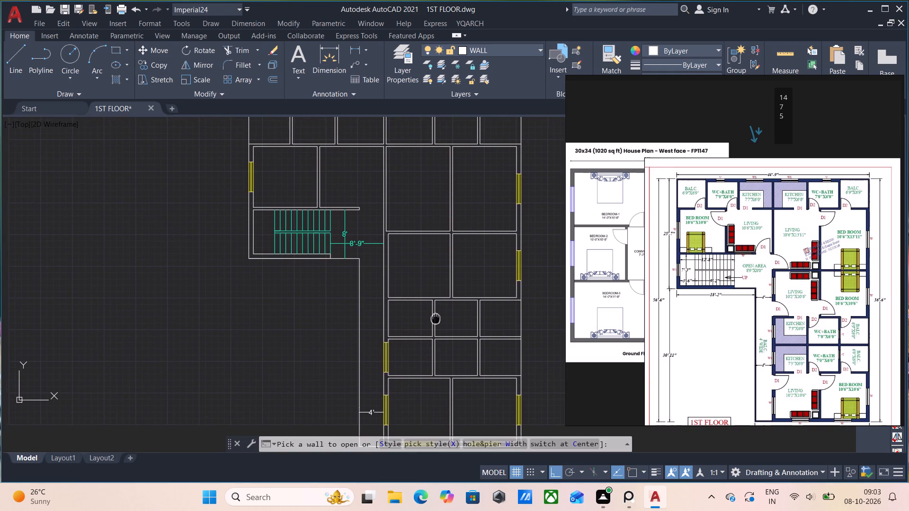
pyautogui.moveTo(436, 317); pyautogui.dragTo(424, 328, button='middle')
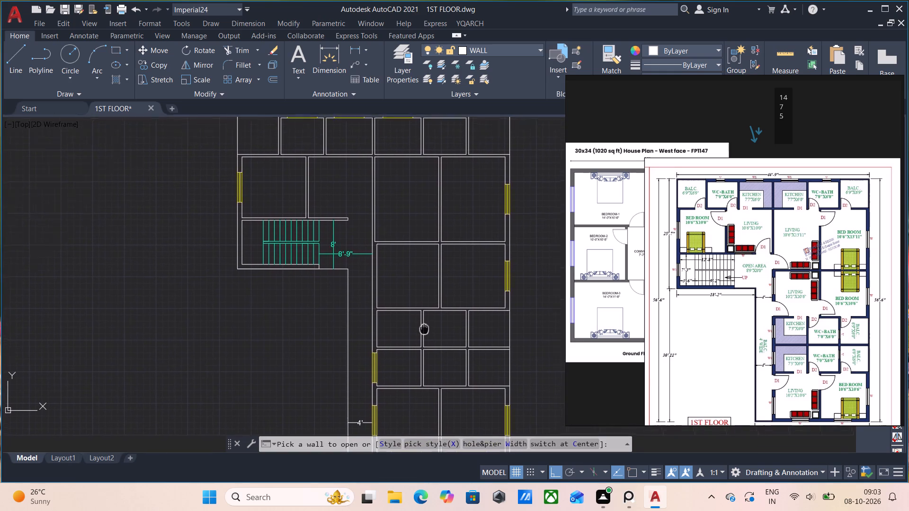
pyautogui.moveTo(424, 328); pyautogui.dragTo(430, 337, button='middle')
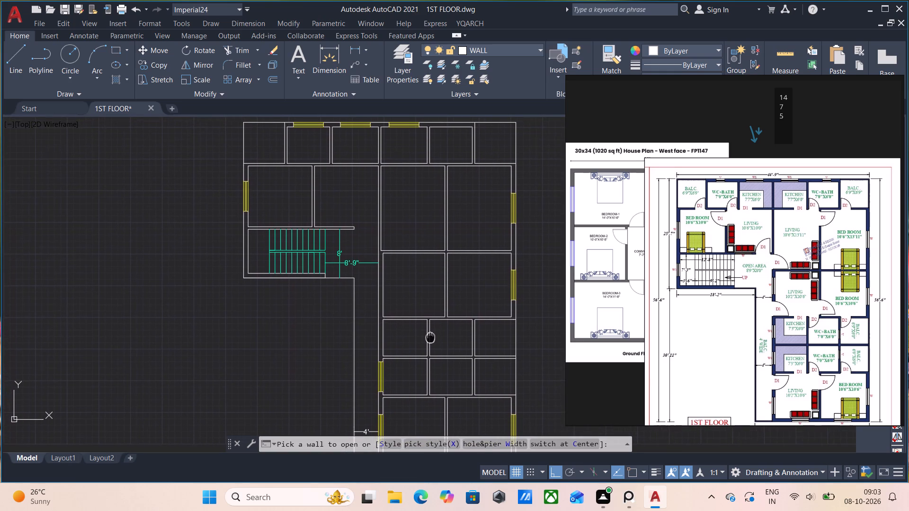
pyautogui.moveTo(430, 337); pyautogui.dragTo(428, 349, button='middle')
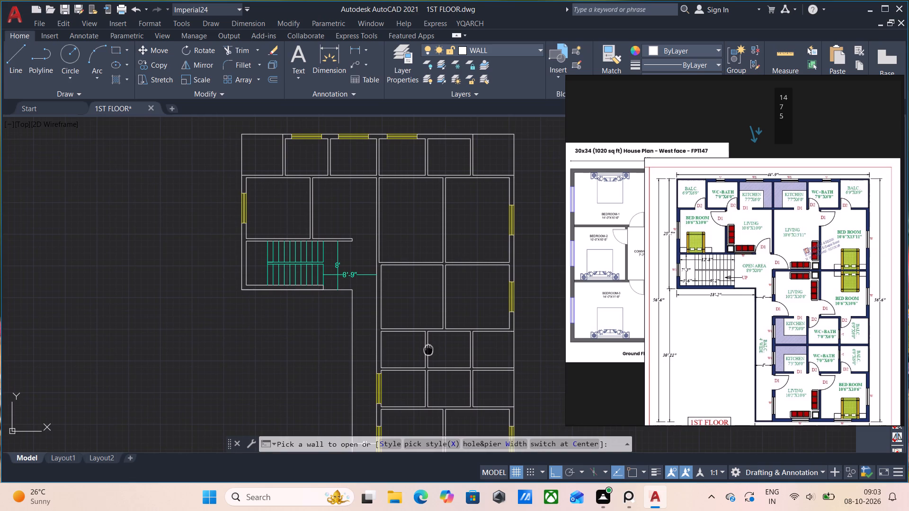
pyautogui.moveTo(428, 349); pyautogui.dragTo(426, 356, button='middle')
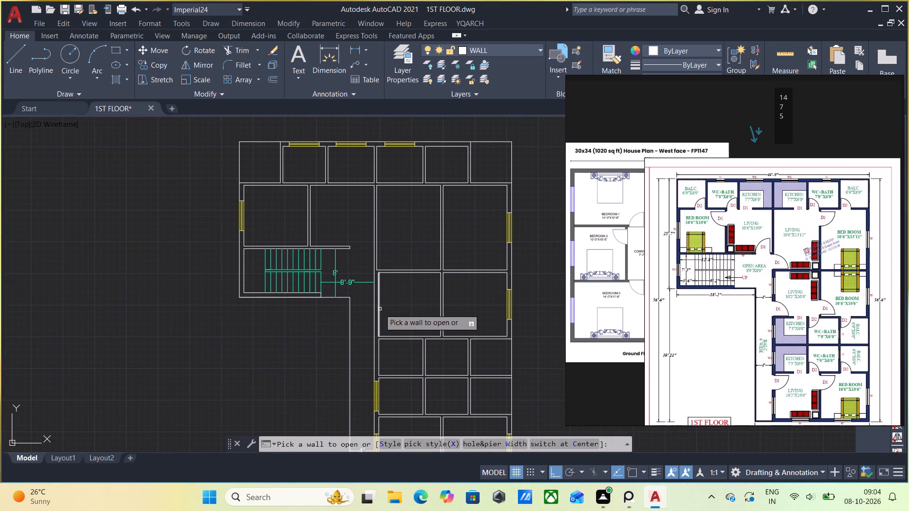
pyautogui.click(379, 308)
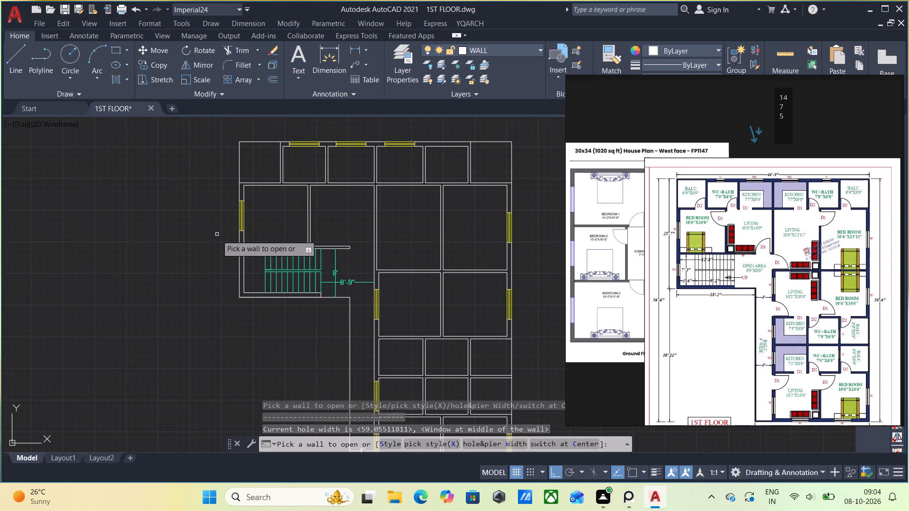
pyautogui.press('Escape')
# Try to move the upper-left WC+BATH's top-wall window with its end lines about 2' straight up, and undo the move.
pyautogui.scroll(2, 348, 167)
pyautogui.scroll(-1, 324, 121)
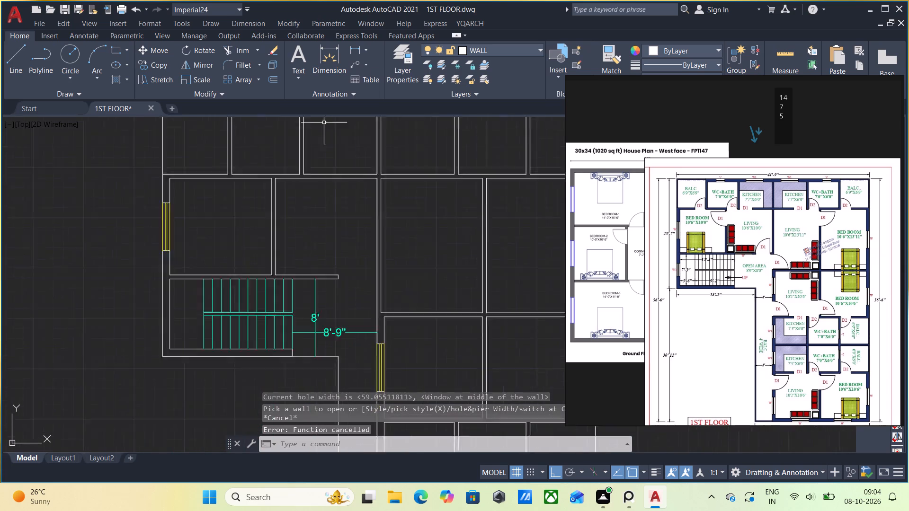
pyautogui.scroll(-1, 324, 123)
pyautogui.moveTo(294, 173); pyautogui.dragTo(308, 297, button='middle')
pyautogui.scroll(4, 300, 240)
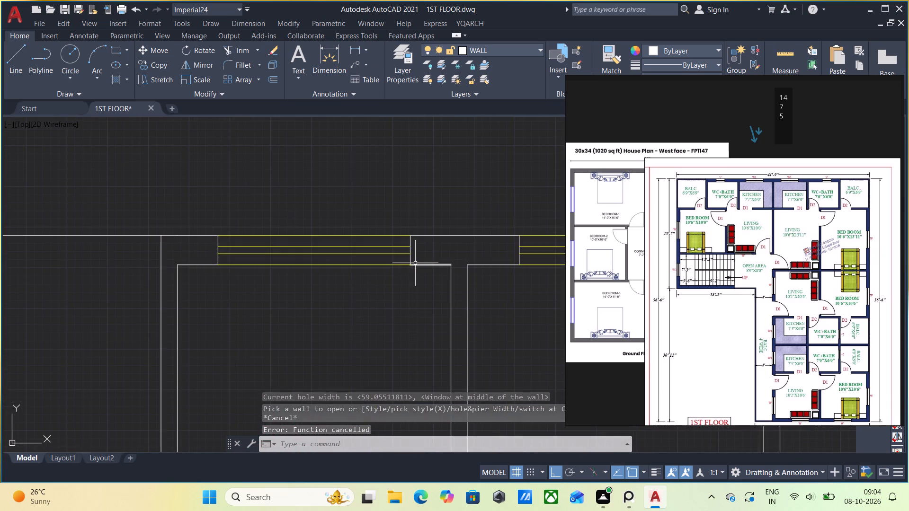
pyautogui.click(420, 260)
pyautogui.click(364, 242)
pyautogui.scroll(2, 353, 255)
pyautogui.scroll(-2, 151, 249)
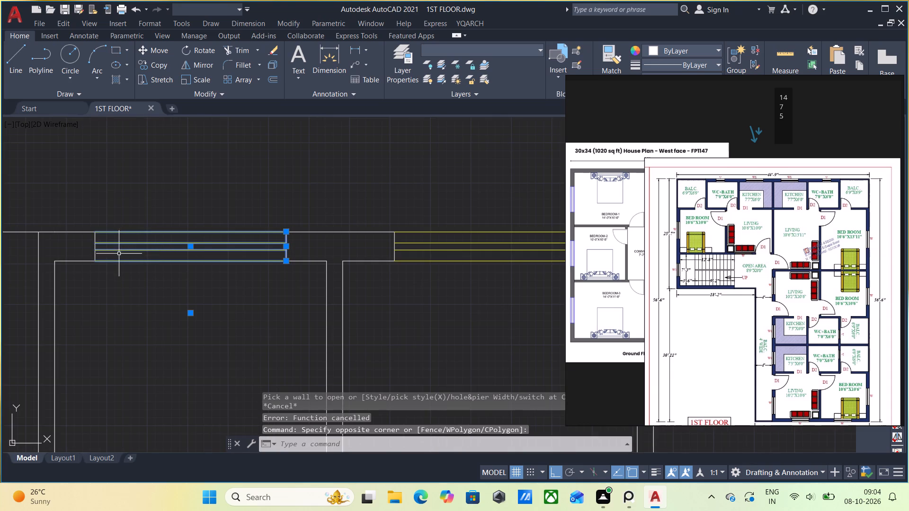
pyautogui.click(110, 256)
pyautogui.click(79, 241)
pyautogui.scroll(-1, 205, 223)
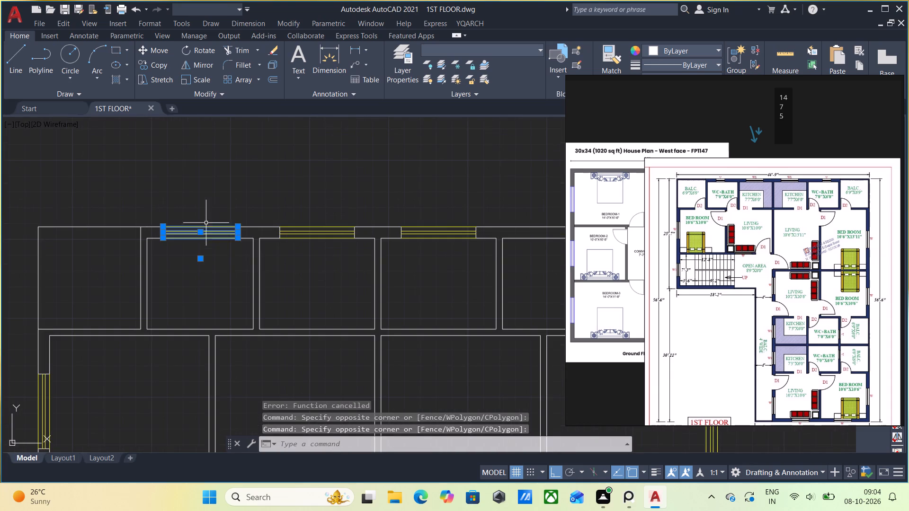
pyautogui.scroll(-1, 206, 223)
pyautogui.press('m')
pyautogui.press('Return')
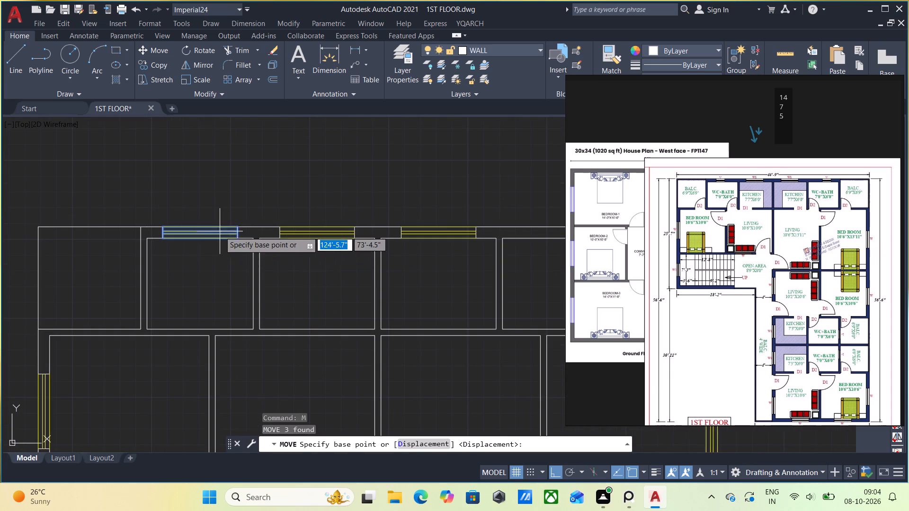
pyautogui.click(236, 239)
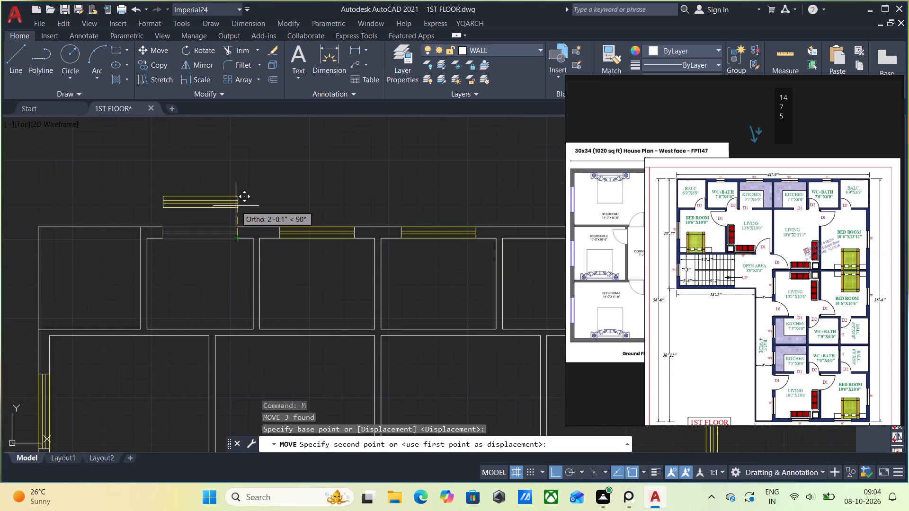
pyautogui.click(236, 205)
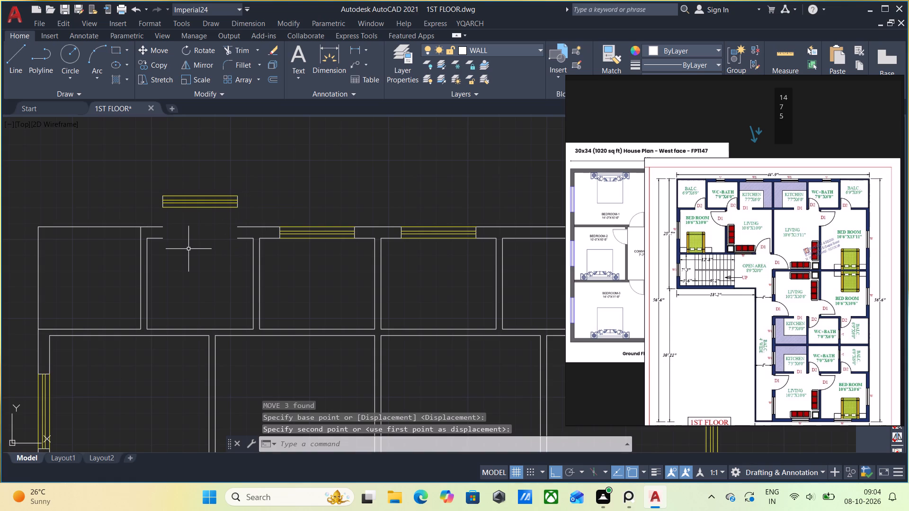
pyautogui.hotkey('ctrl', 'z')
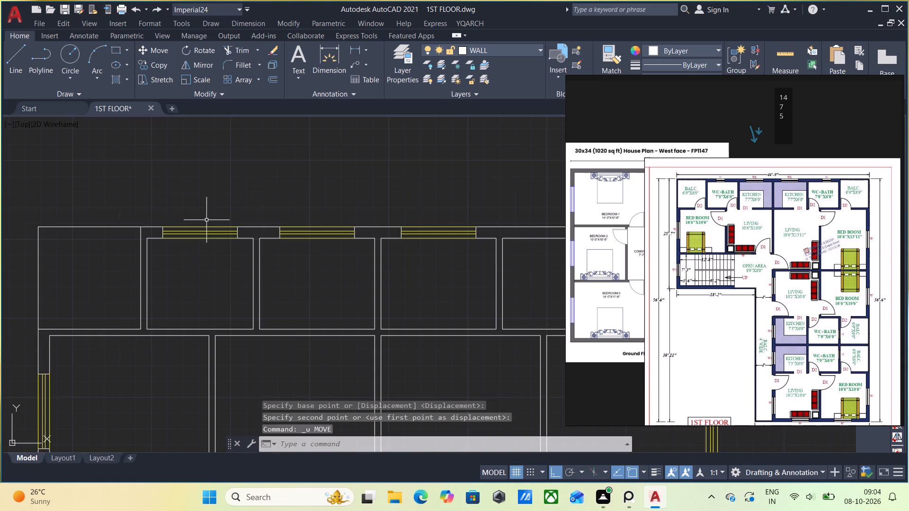
# Move the upper-left WC+BATH window and its right end line about 2'-6" straight up, clear of the top wall.
pyautogui.scroll(1, 206, 220)
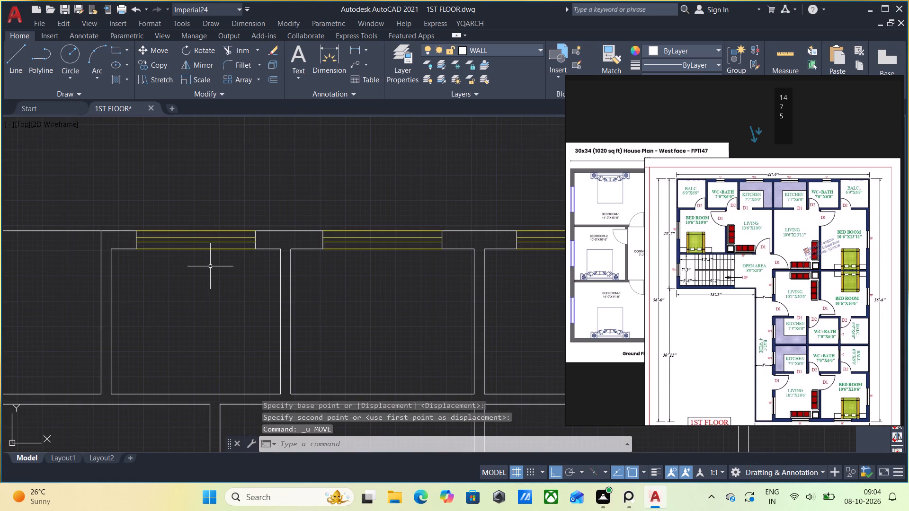
pyautogui.moveTo(240, 273); pyautogui.dragTo(233, 262)
pyautogui.click(188, 203)
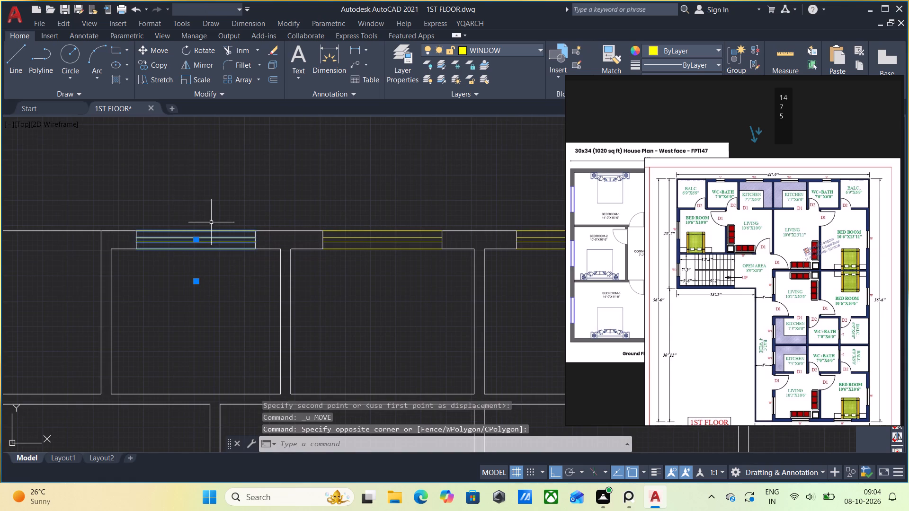
pyautogui.click(265, 244)
pyautogui.click(242, 235)
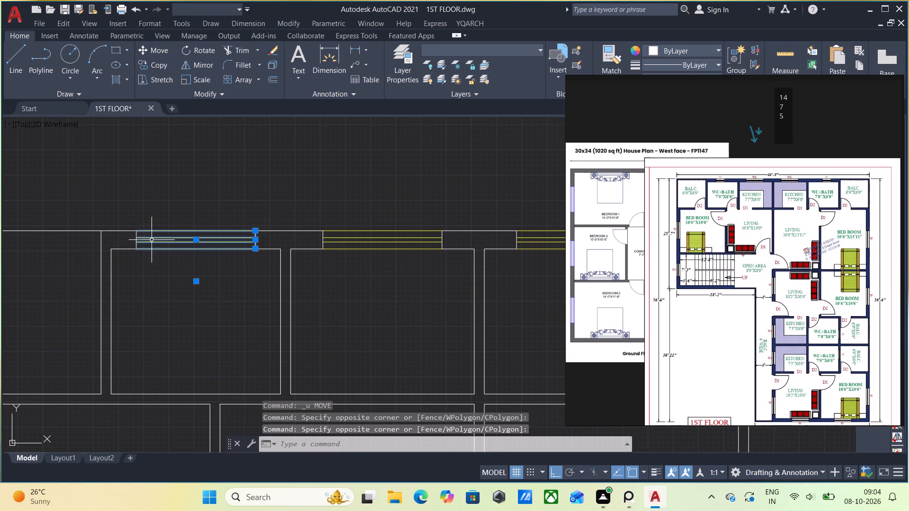
pyautogui.click(135, 239)
pyautogui.press('m')
pyautogui.press('Return')
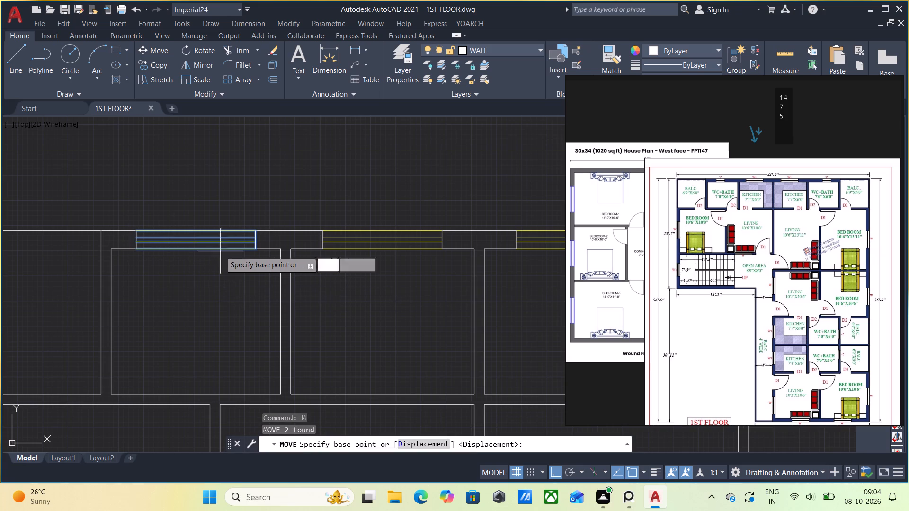
pyautogui.click(252, 249)
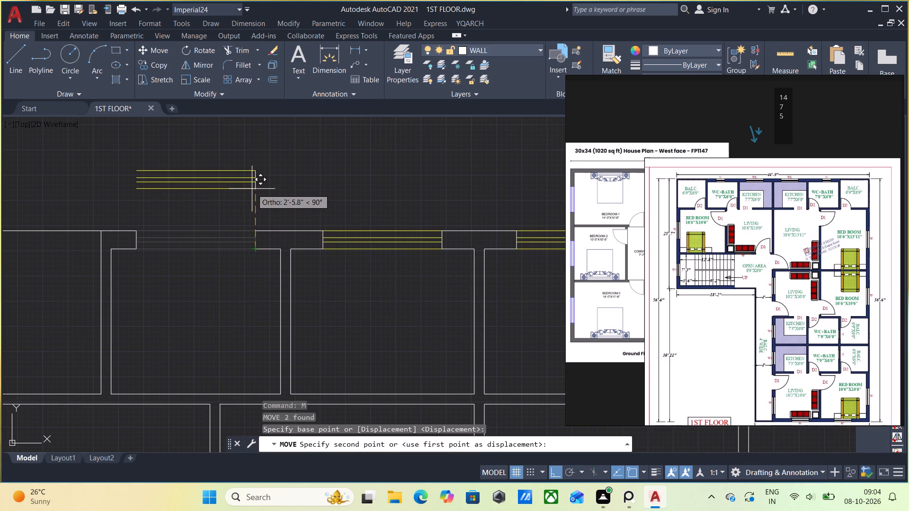
pyautogui.click(252, 189)
# Move the left end line remaining in the WC+BATH wall opening up to the left end of the detached window.
pyautogui.scroll(1, 273, 177)
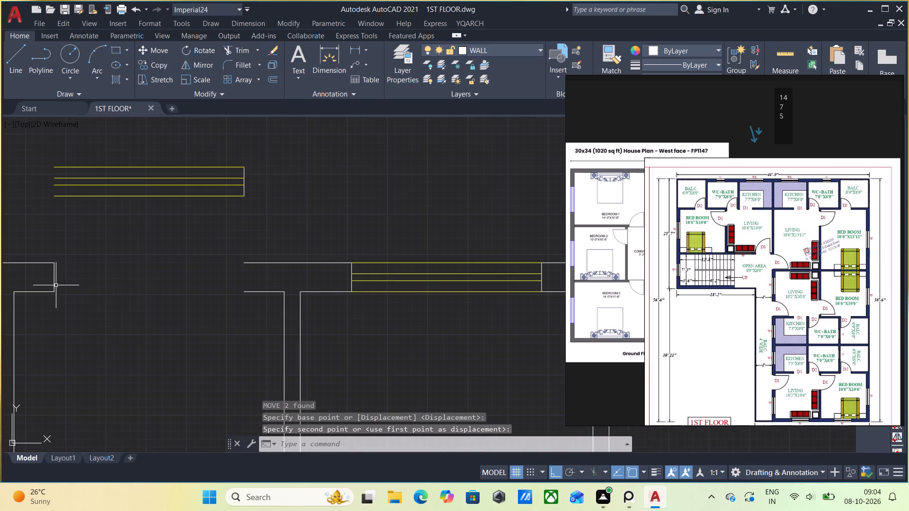
pyautogui.click(53, 282)
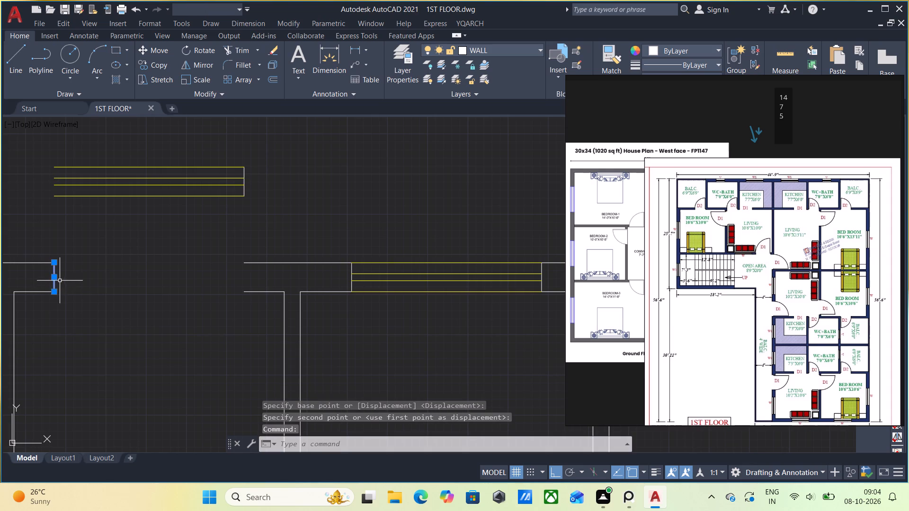
pyautogui.press('m')
pyautogui.press('Return')
pyautogui.click(51, 291)
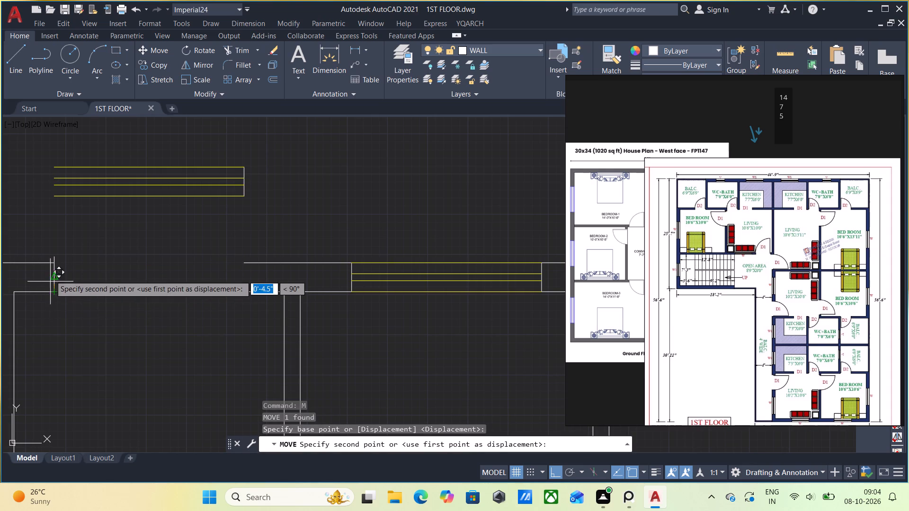
pyautogui.click(48, 197)
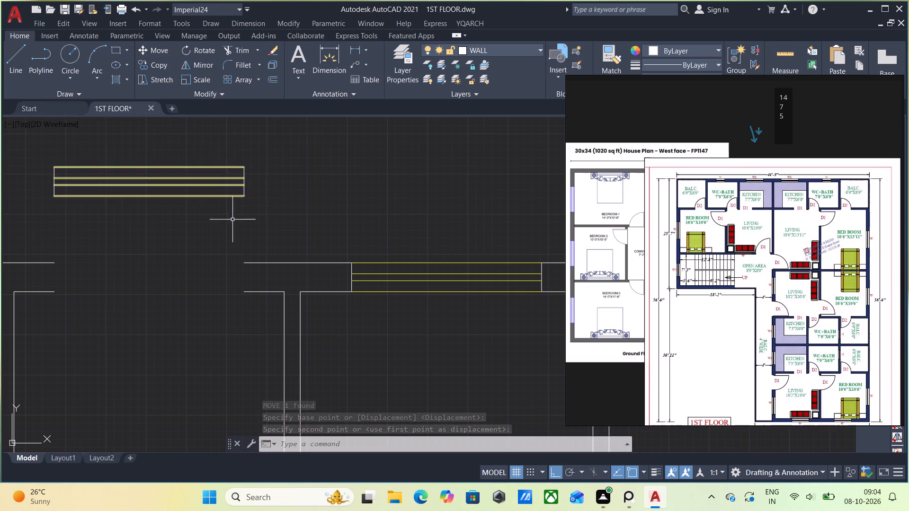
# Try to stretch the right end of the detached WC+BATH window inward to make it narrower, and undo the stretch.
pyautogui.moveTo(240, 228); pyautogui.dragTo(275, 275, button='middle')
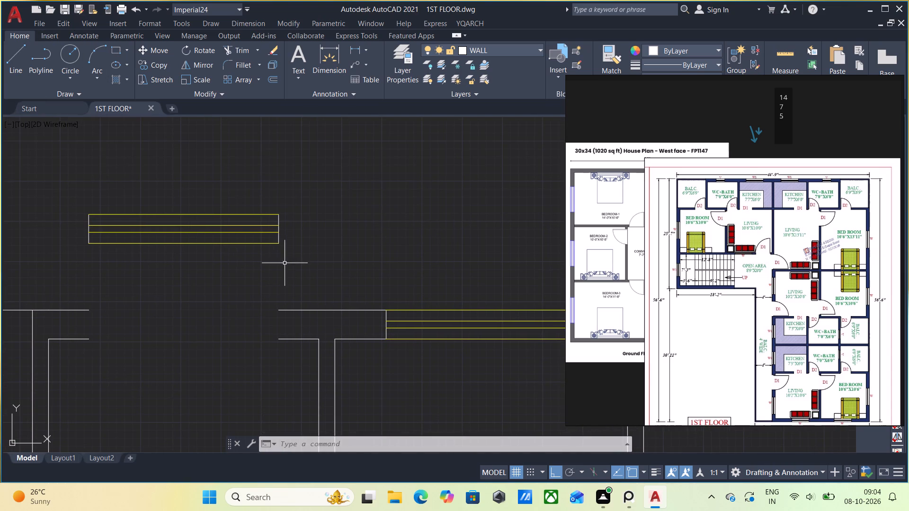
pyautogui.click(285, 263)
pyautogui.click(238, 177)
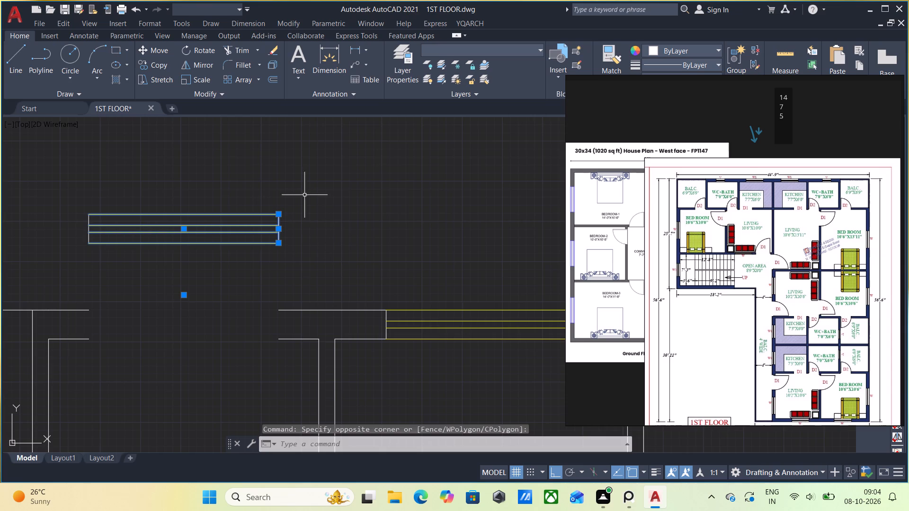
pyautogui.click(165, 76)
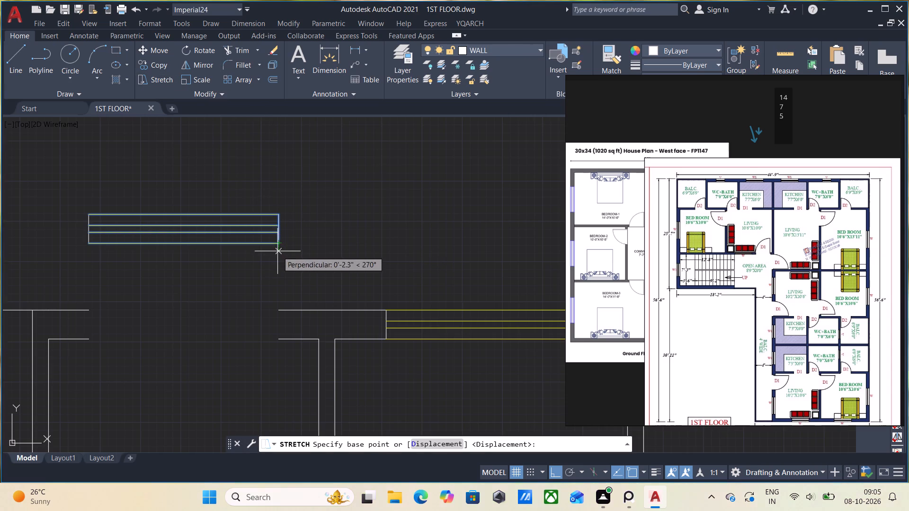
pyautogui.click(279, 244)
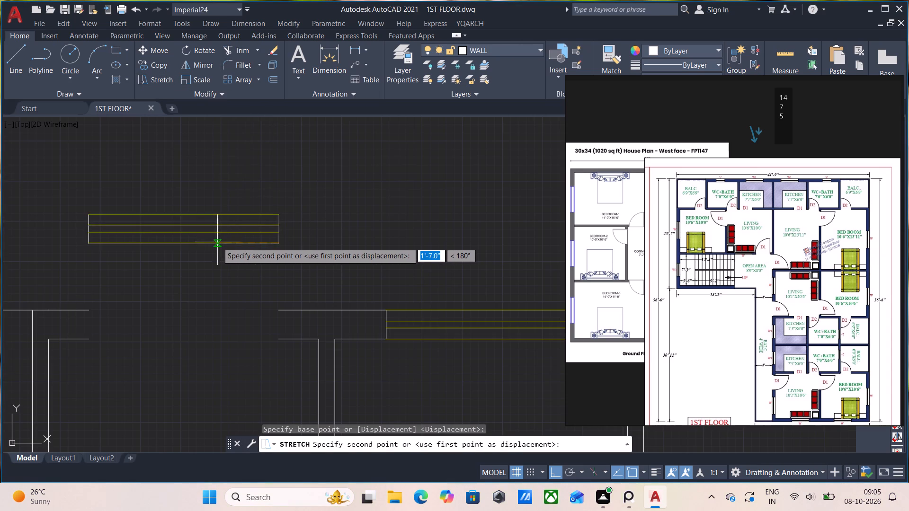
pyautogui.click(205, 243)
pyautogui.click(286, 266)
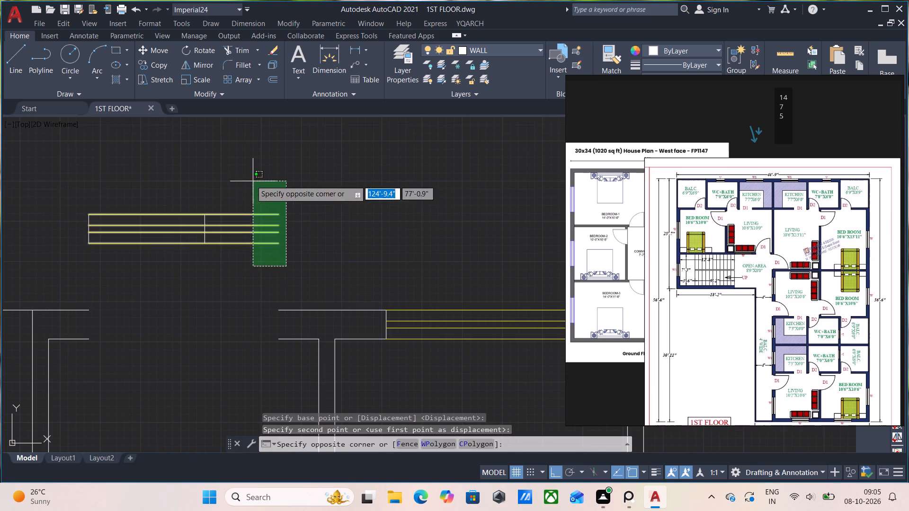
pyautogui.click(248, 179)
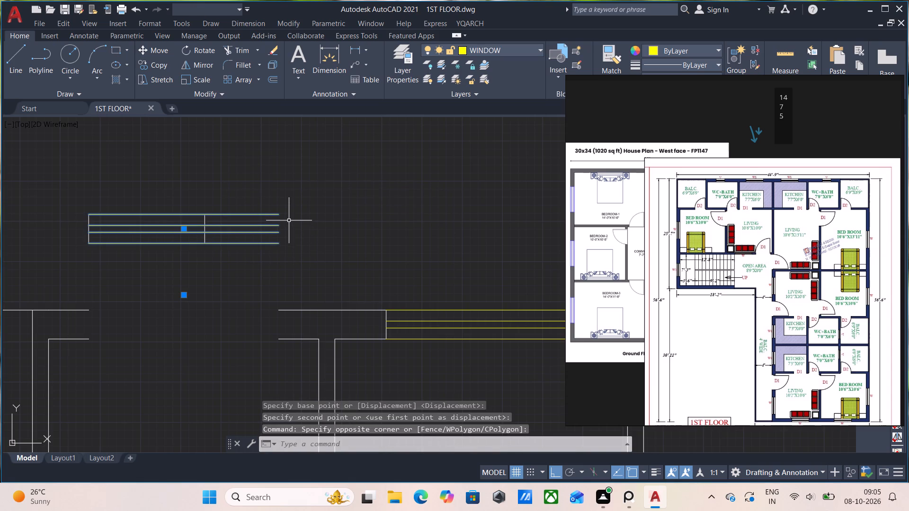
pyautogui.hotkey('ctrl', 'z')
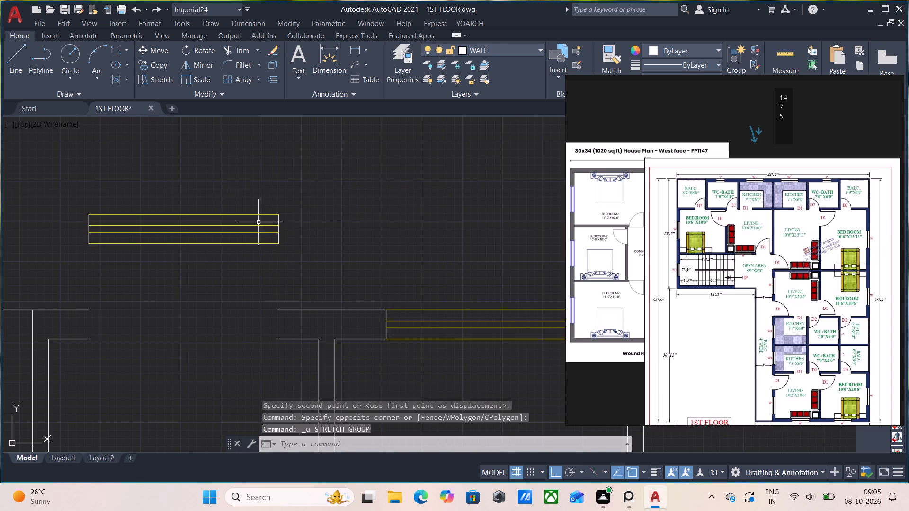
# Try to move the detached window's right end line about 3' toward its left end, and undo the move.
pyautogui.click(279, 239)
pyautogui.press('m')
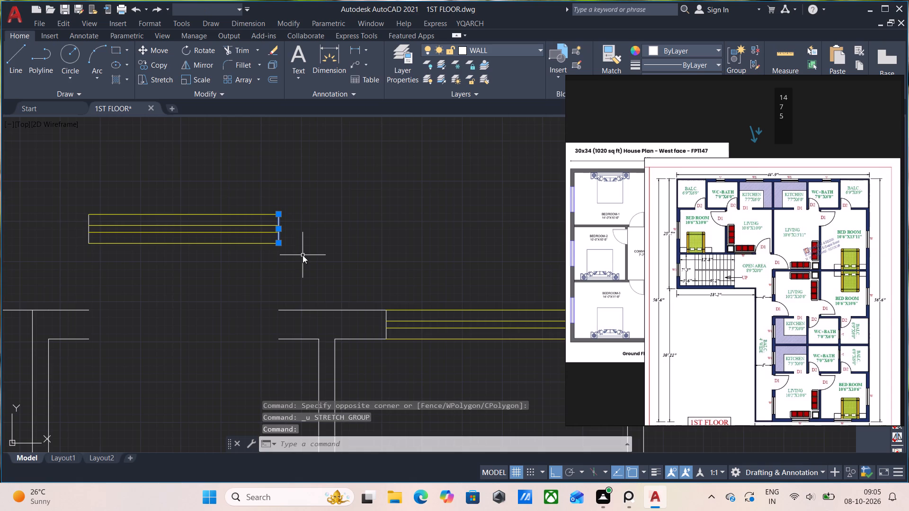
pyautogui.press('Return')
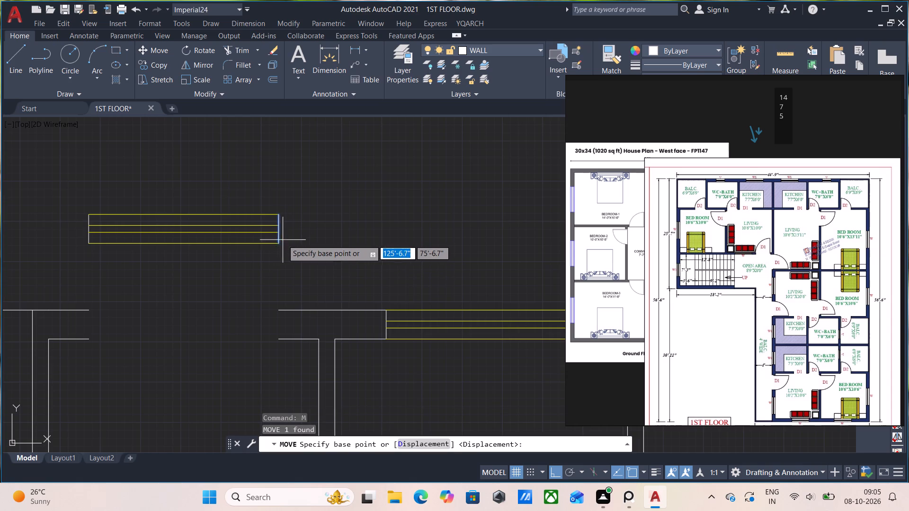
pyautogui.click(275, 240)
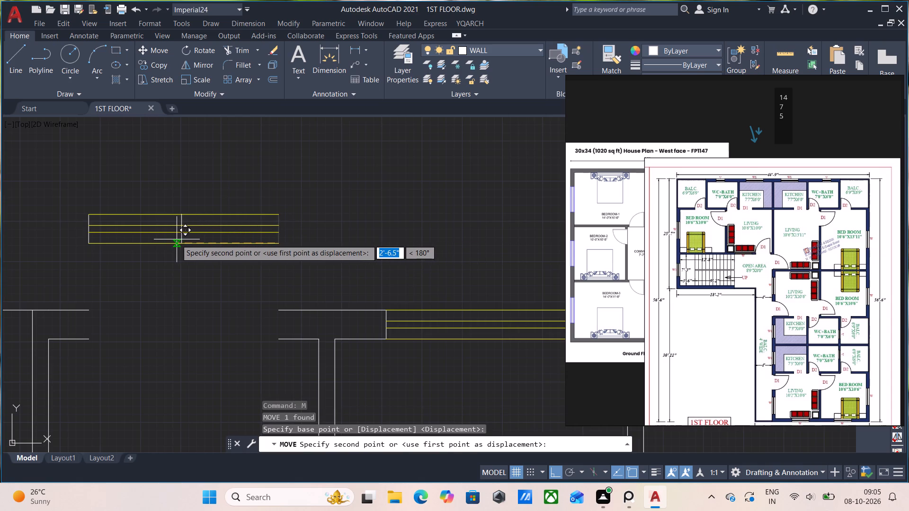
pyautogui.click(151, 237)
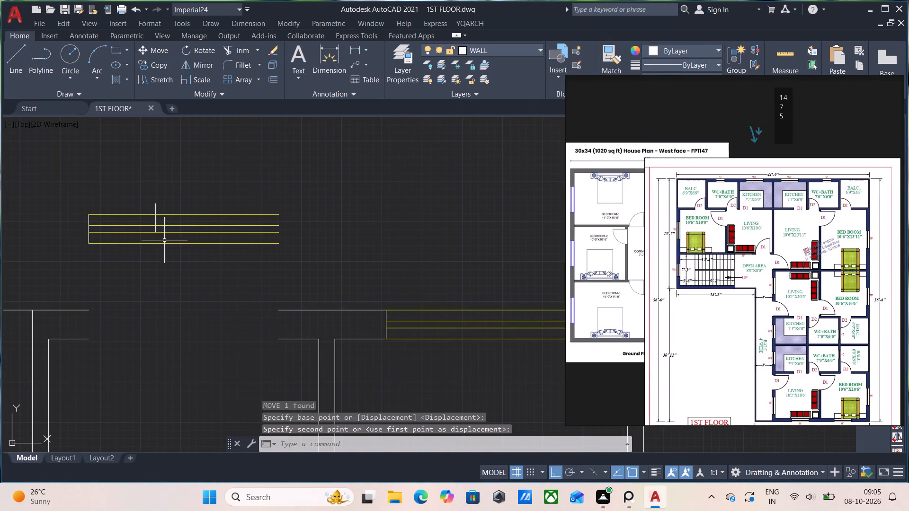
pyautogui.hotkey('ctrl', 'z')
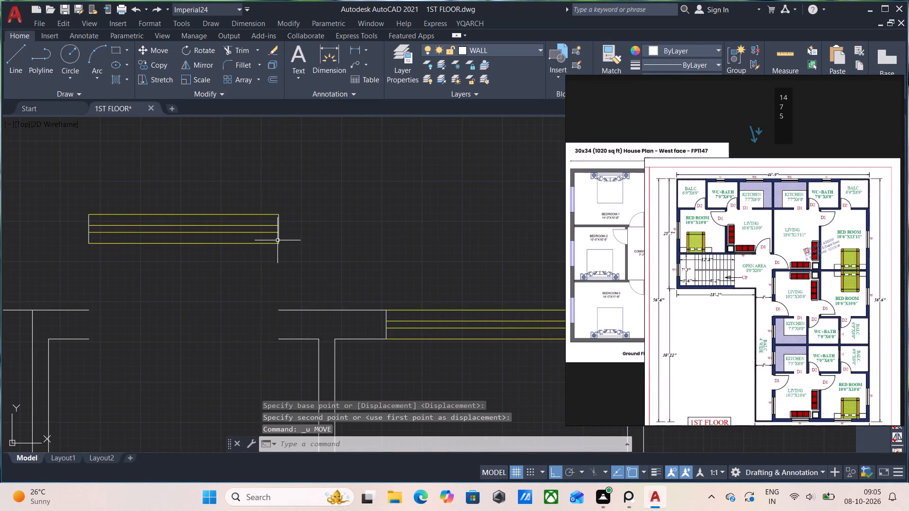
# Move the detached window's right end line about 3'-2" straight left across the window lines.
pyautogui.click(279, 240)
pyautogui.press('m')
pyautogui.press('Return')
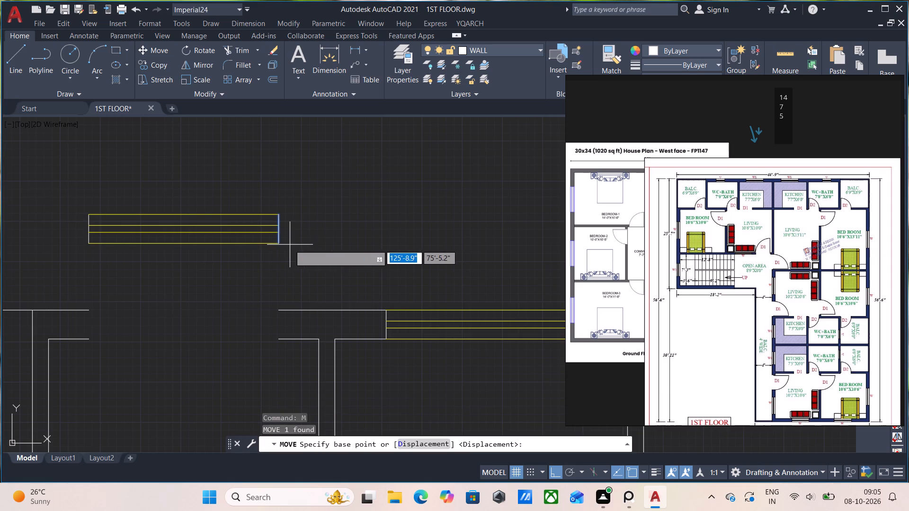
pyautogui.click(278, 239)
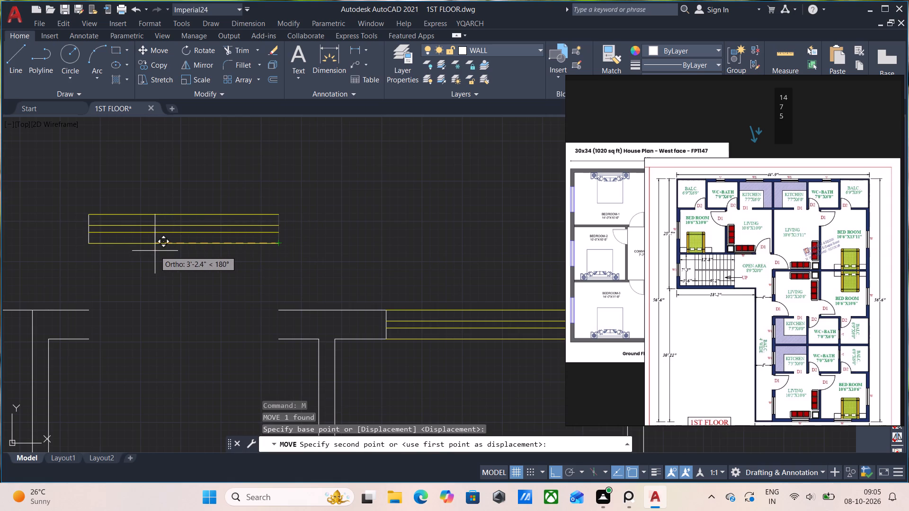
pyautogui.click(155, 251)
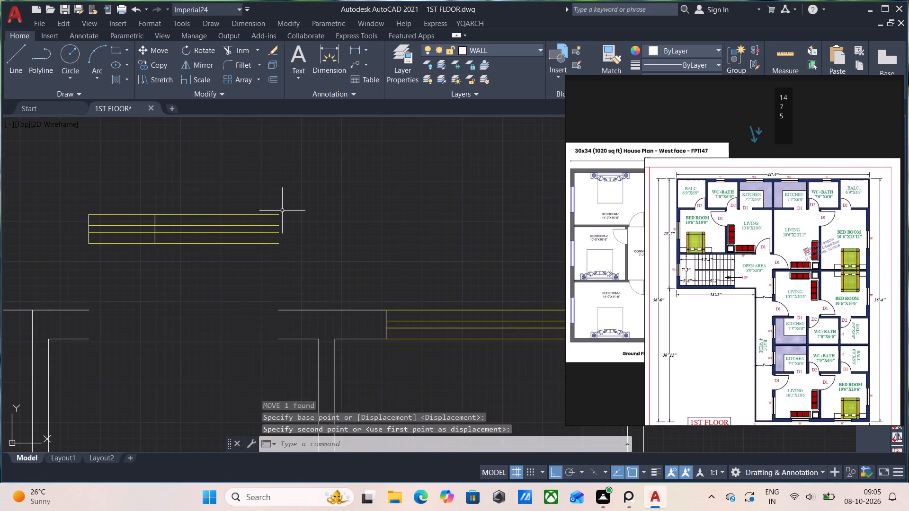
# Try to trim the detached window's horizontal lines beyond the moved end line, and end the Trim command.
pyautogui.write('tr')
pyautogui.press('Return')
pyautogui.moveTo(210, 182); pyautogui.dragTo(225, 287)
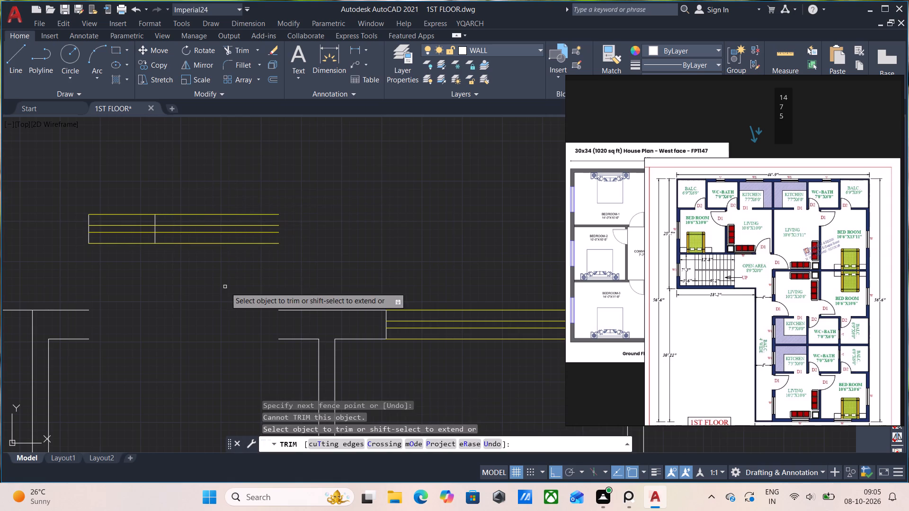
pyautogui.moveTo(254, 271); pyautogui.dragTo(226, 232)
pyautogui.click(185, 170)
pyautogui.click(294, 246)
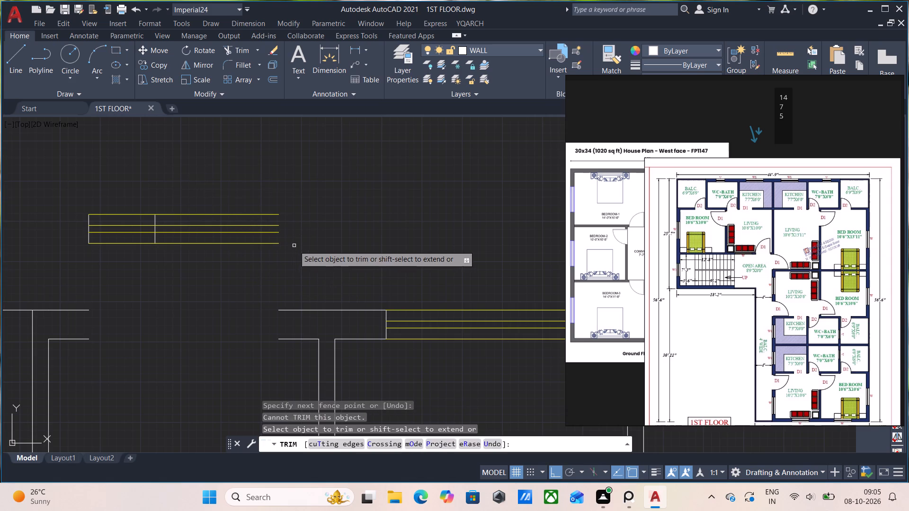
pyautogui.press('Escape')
# Delete the whole detached window, including both end lines, above the WC+BATH wall opening.
pyautogui.scroll(-2, 314, 252)
pyautogui.scroll(2, 320, 255)
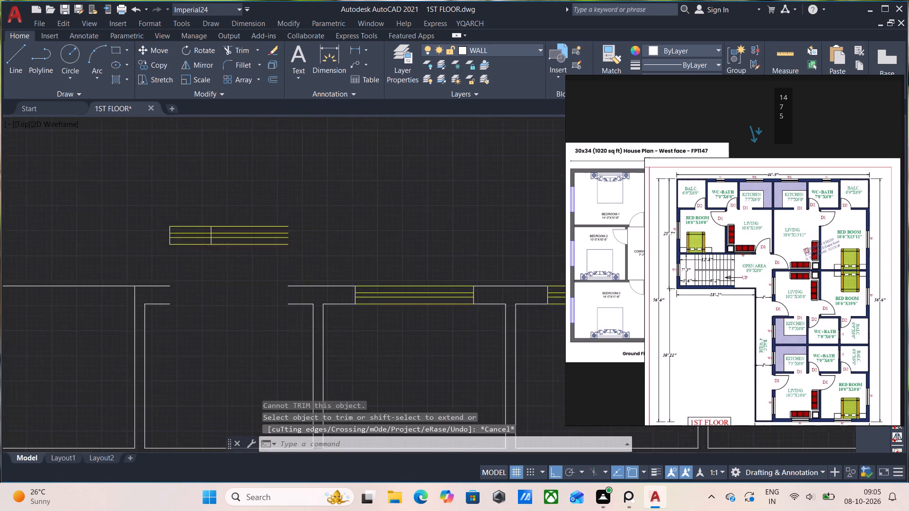
pyautogui.click(317, 249)
pyautogui.click(77, 178)
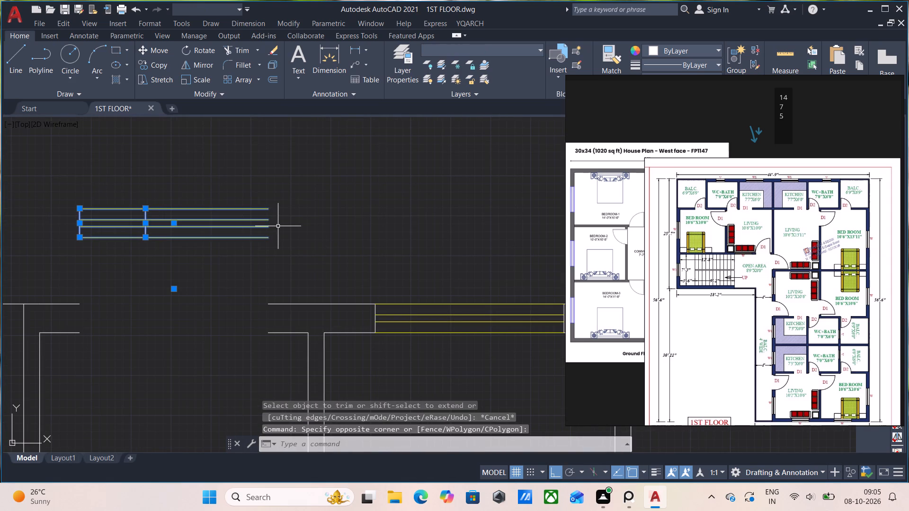
pyautogui.press('Delete')
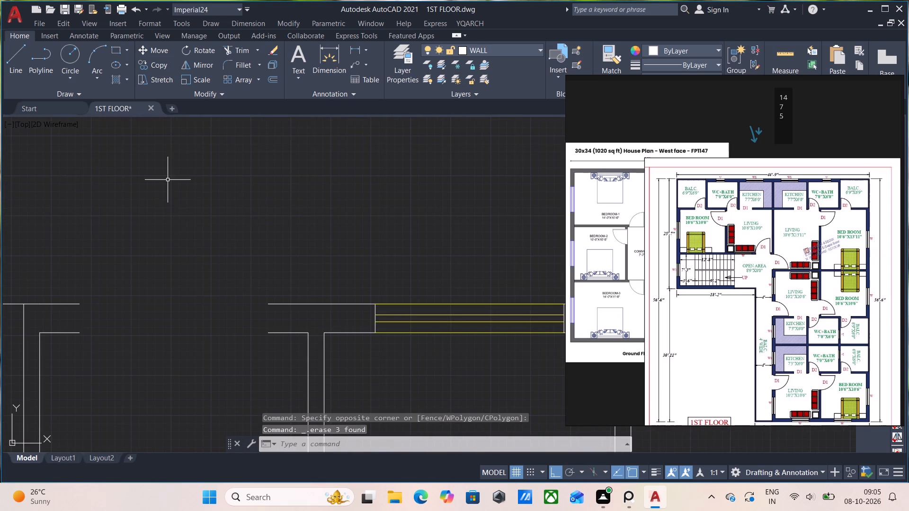
# Save the 1ST FLOOR drawing.
pyautogui.scroll(-2, 209, 251)
pyautogui.moveTo(303, 337); pyautogui.dragTo(246, 315, button='middle')
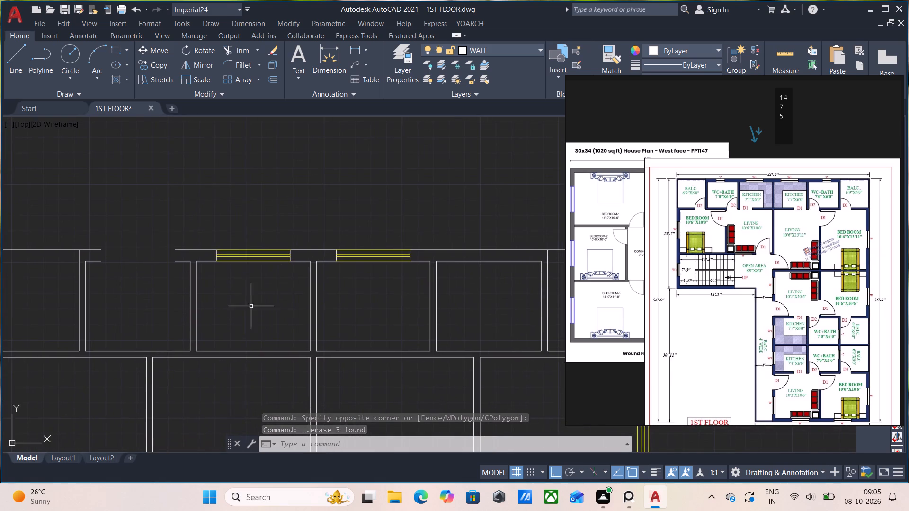
pyautogui.scroll(1, 241, 256)
pyautogui.scroll(-1, 238, 245)
pyautogui.hotkey('ctrl', 's')
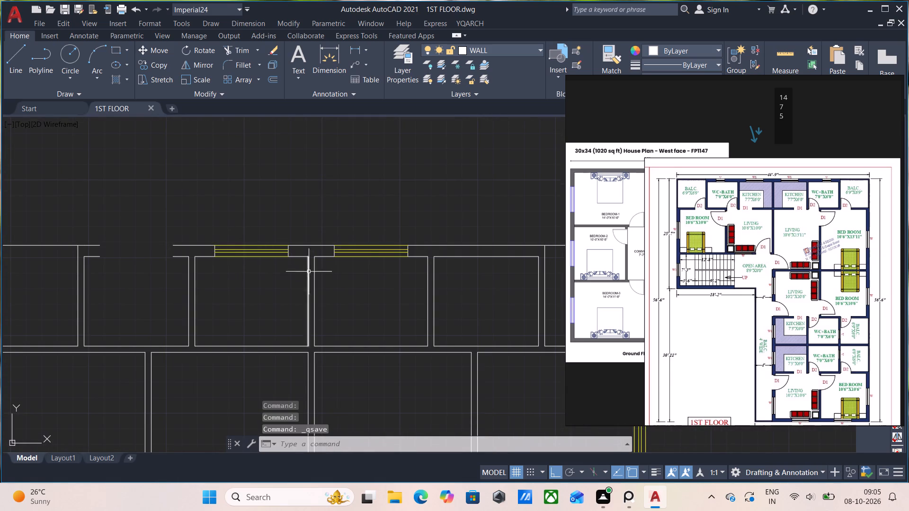
# Open the tool palettes and move the PureRef reference image to the other side of the drawing, clear of the palette.
pyautogui.scroll(-1, 315, 278)
pyautogui.moveTo(359, 335); pyautogui.dragTo(356, 392, button='middle')
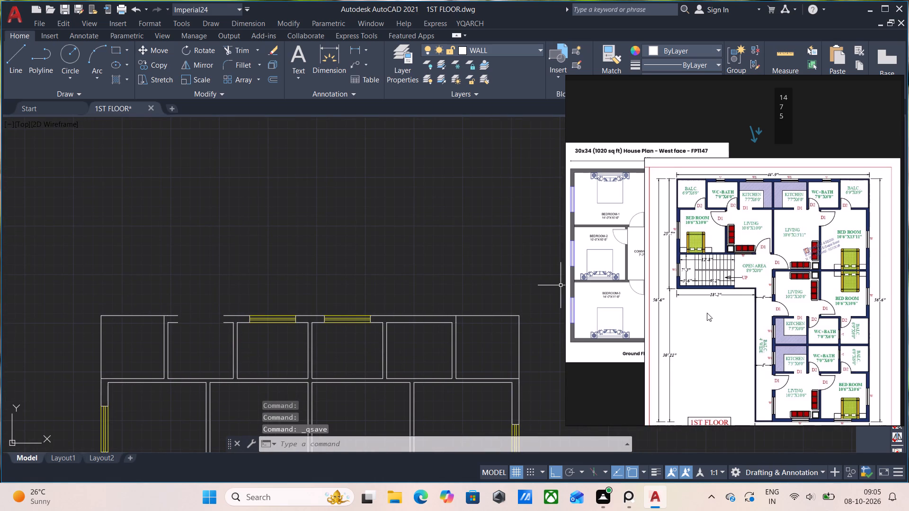
pyautogui.write('tp')
pyautogui.press('Return')
pyautogui.moveTo(707, 281); pyautogui.dragTo(146, 237, button='right')
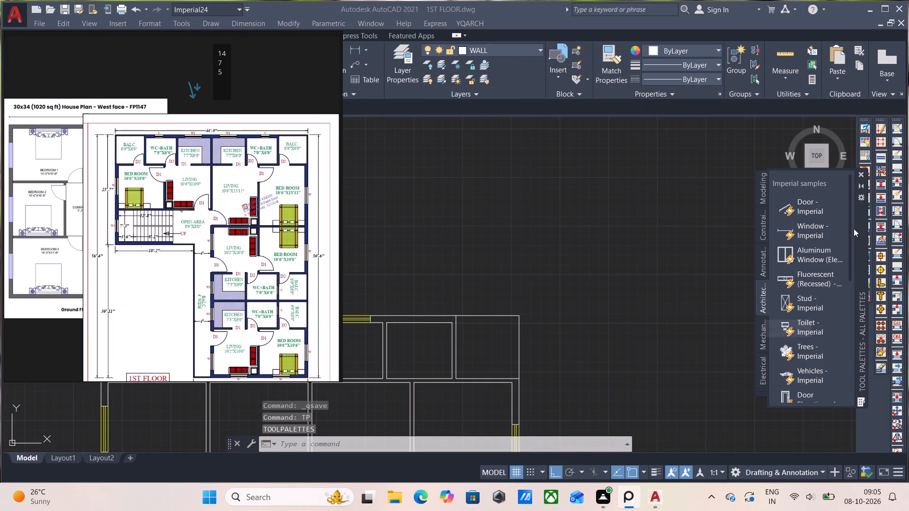
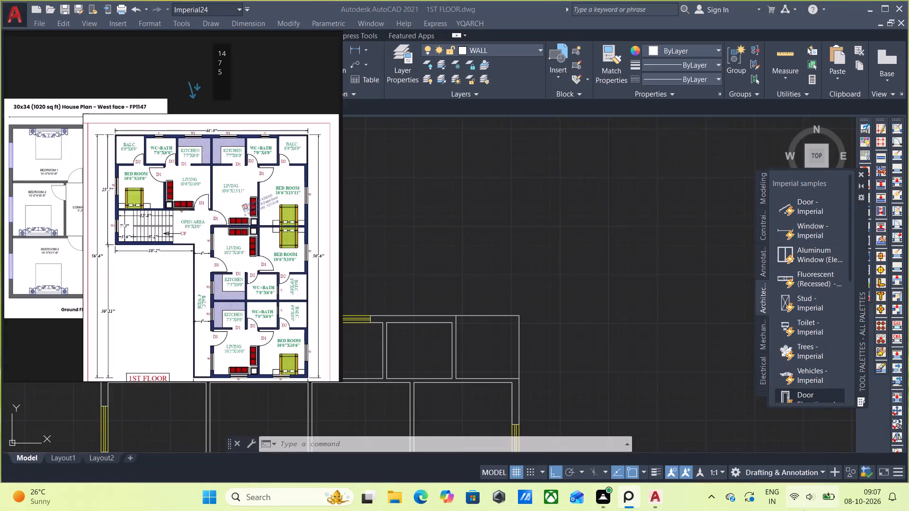
# Extend the outer and inner wall lines across the WC+BATH top-wall opening to close it, and end the Extend command.
pyautogui.scroll(-2, 515, 361)
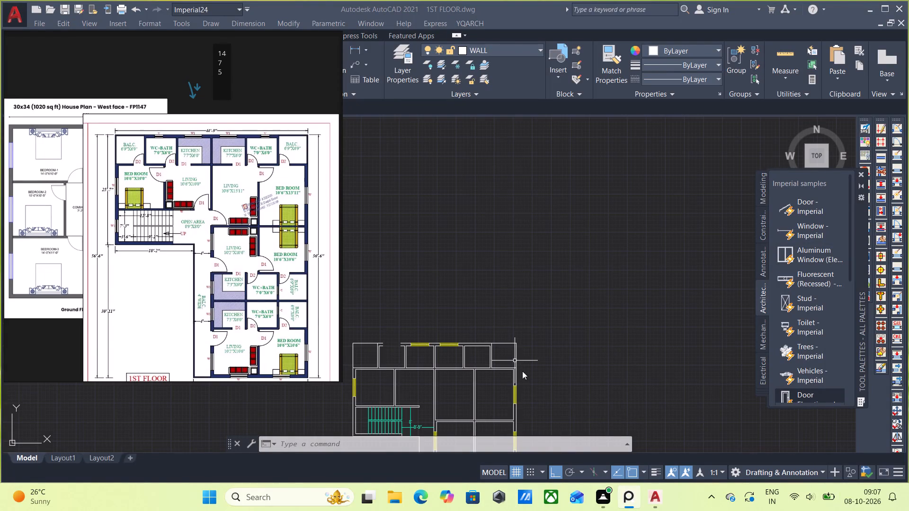
pyautogui.moveTo(569, 377); pyautogui.dragTo(582, 296, button='middle')
pyautogui.moveTo(558, 321); pyautogui.dragTo(578, 276, button='middle')
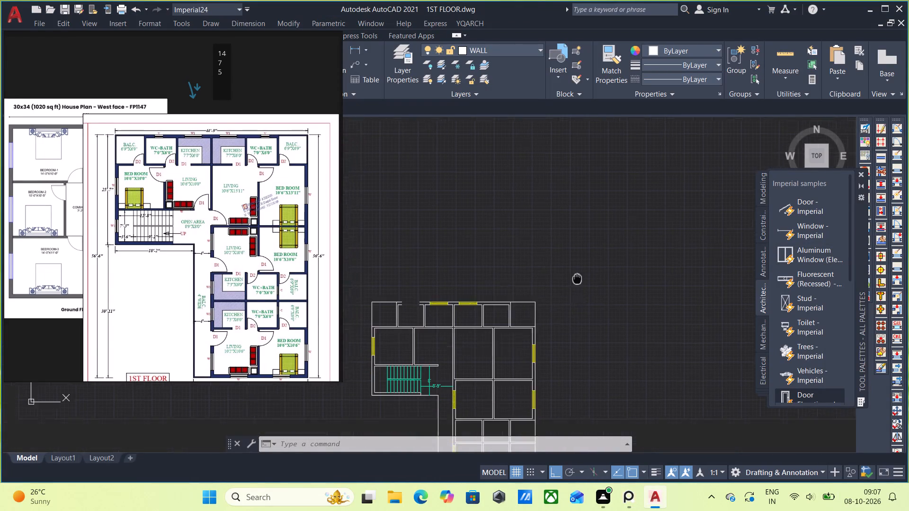
pyautogui.moveTo(578, 276); pyautogui.dragTo(579, 242, button='middle')
pyautogui.scroll(1, 470, 255)
pyautogui.scroll(1, 428, 279)
pyautogui.moveTo(441, 287); pyautogui.dragTo(448, 292, button='middle')
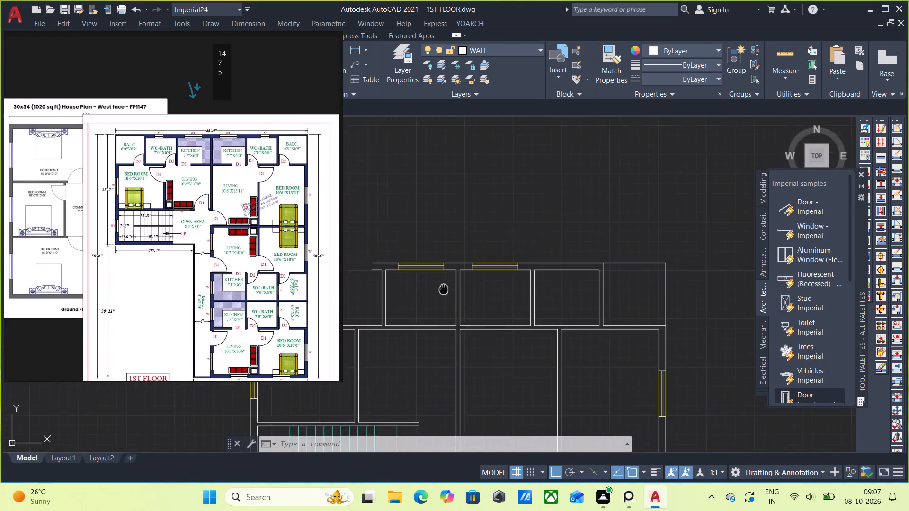
pyautogui.moveTo(448, 292); pyautogui.dragTo(544, 310, button='middle')
pyautogui.write('ex')
pyautogui.press('Return')
pyautogui.click(424, 286)
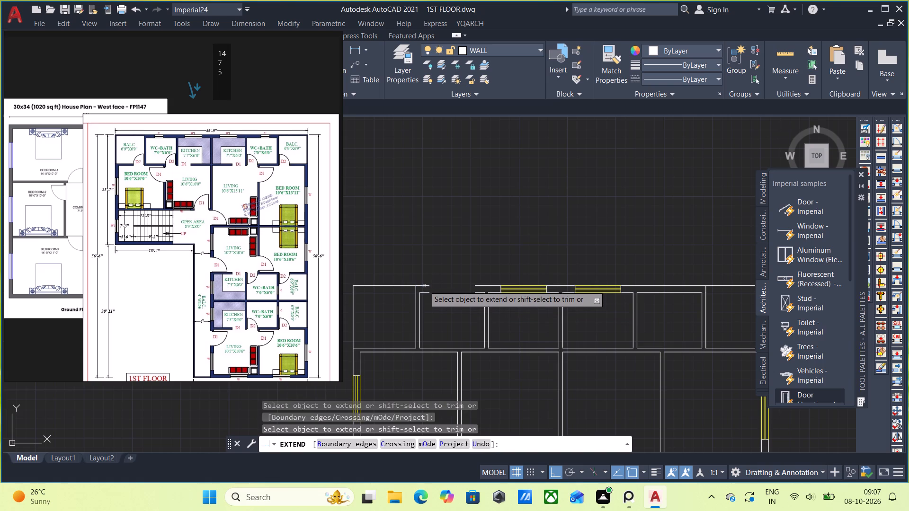
pyautogui.click(430, 285)
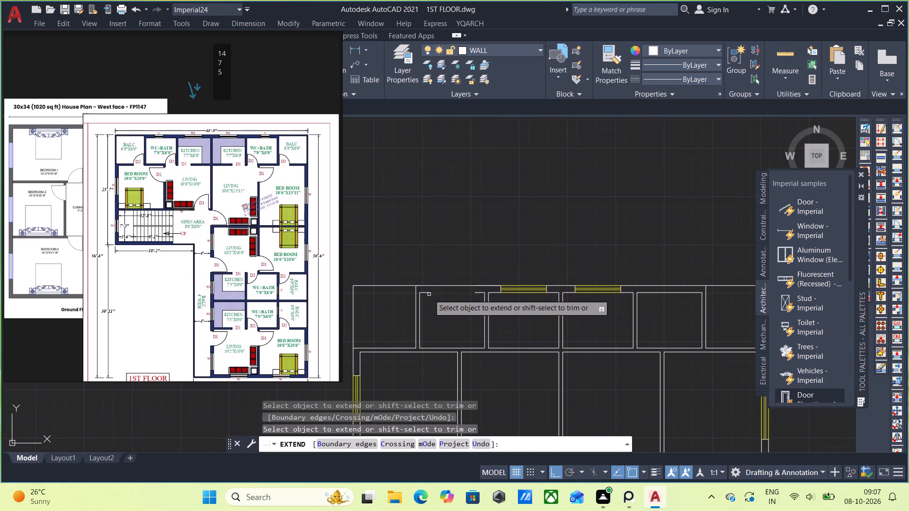
pyautogui.click(429, 293)
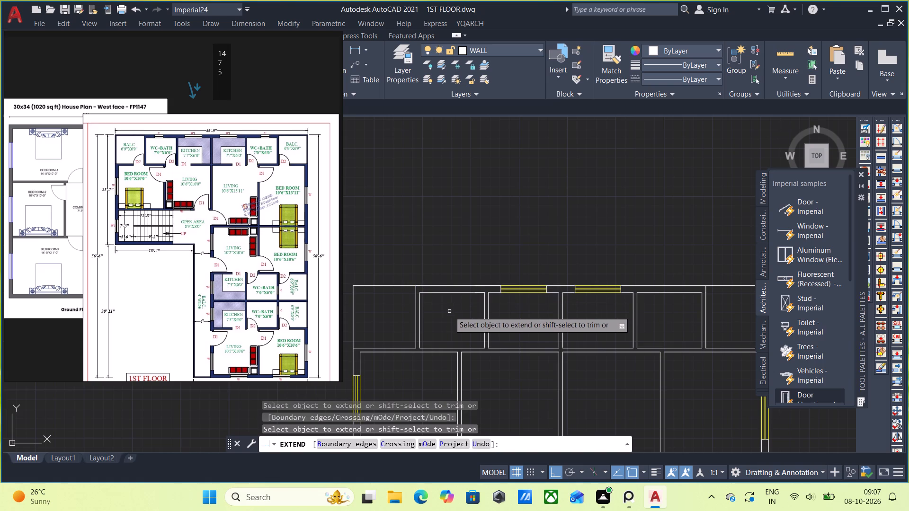
pyautogui.press('Escape')
# Delete the lower kitchen's exterior-wall window, the short inner wall segment below it, and both lines closing the opening's ends.
pyautogui.scroll(-2, 492, 309)
pyautogui.moveTo(522, 372); pyautogui.dragTo(516, 261, button='middle')
pyautogui.scroll(1, 515, 357)
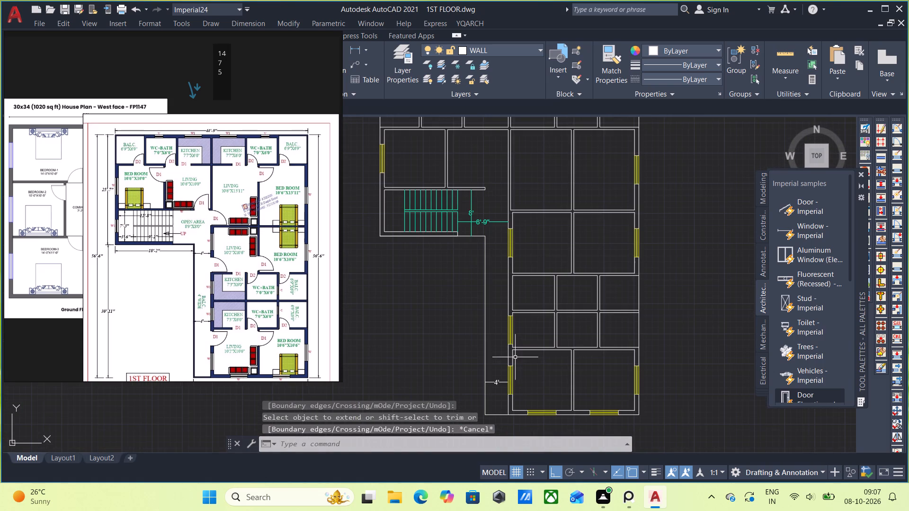
pyautogui.scroll(3, 513, 343)
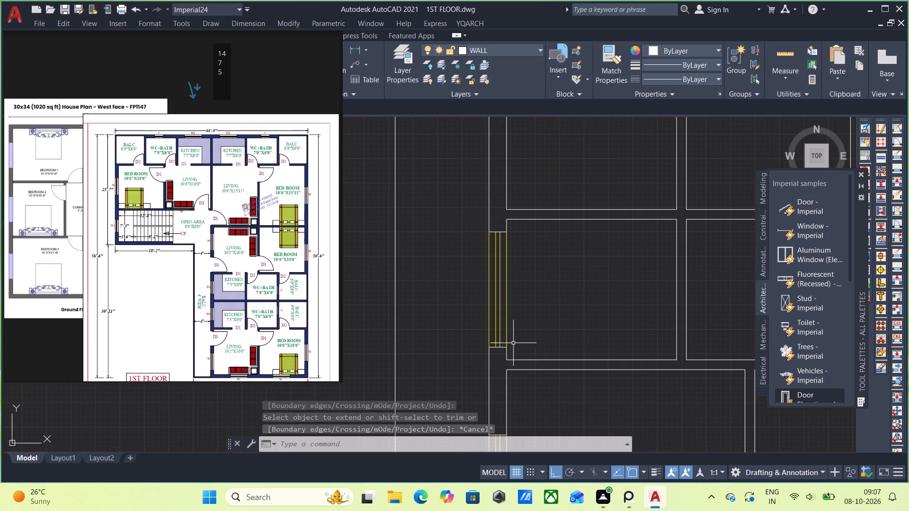
pyautogui.click(506, 354)
pyautogui.click(494, 327)
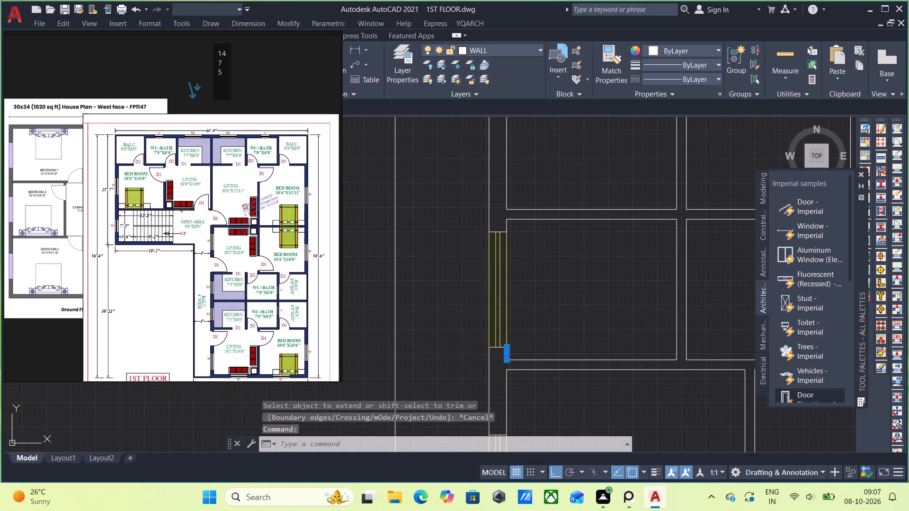
pyautogui.press('Delete')
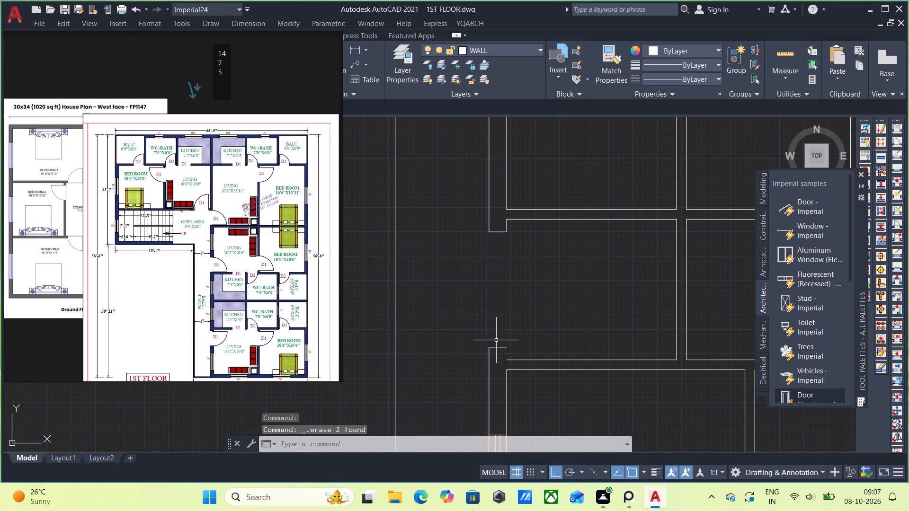
pyautogui.click(498, 346)
pyautogui.press('Delete')
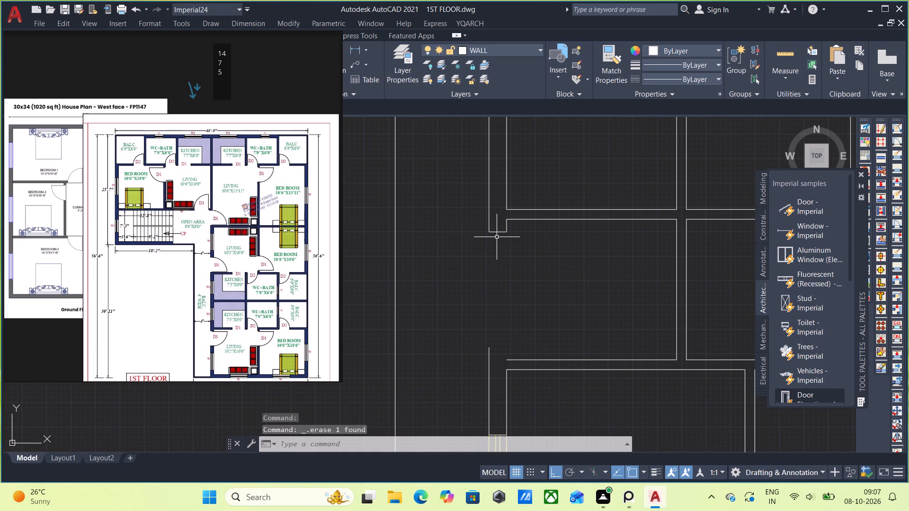
pyautogui.click(497, 233)
pyautogui.press('Delete')
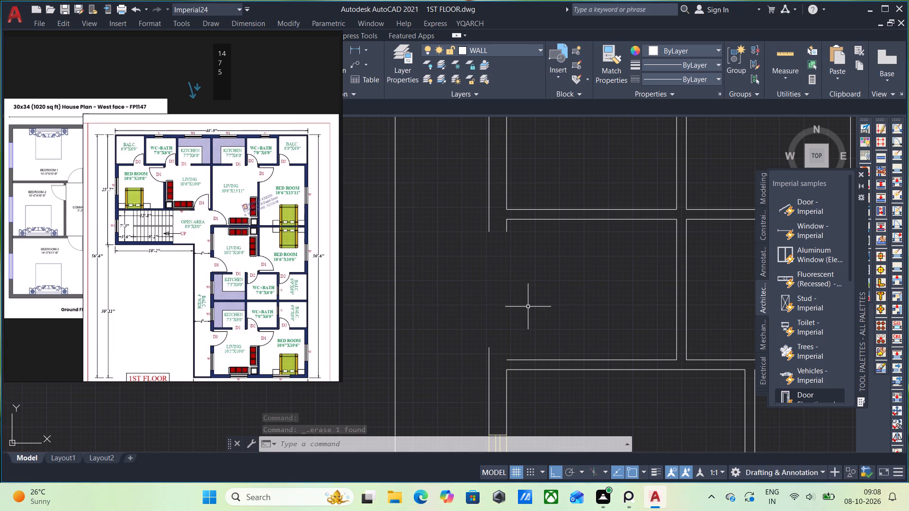
# Extend the inner and outer wall lines across the lower kitchen's window opening to close it, and end the Extend command.
pyautogui.write('ex')
pyautogui.press('Return')
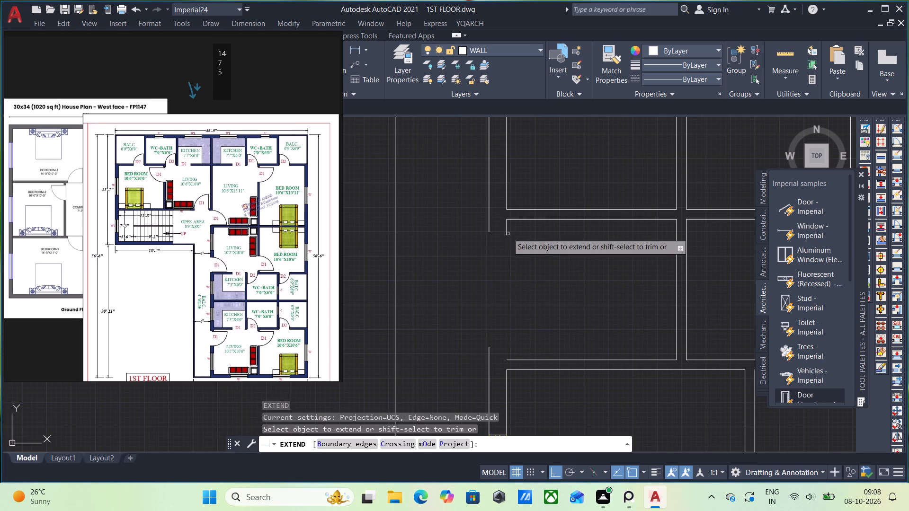
pyautogui.click(505, 231)
pyautogui.click(489, 223)
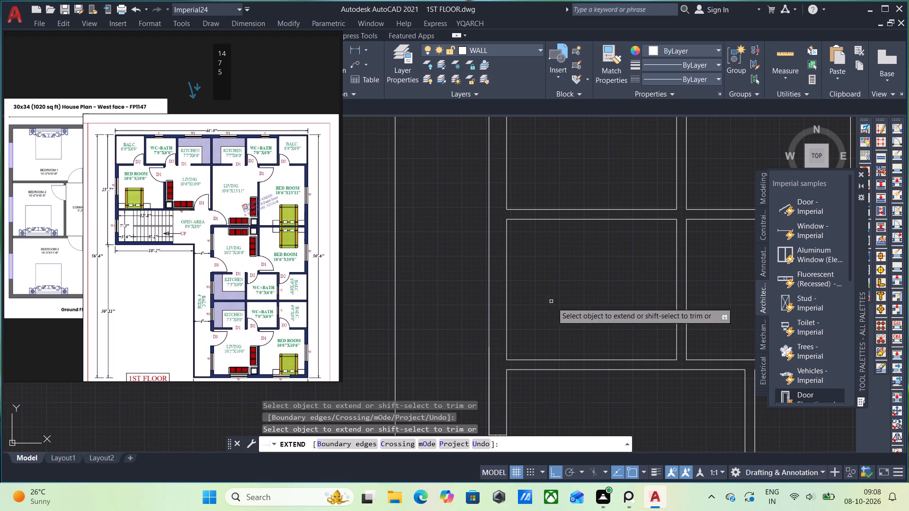
pyautogui.press('Escape')
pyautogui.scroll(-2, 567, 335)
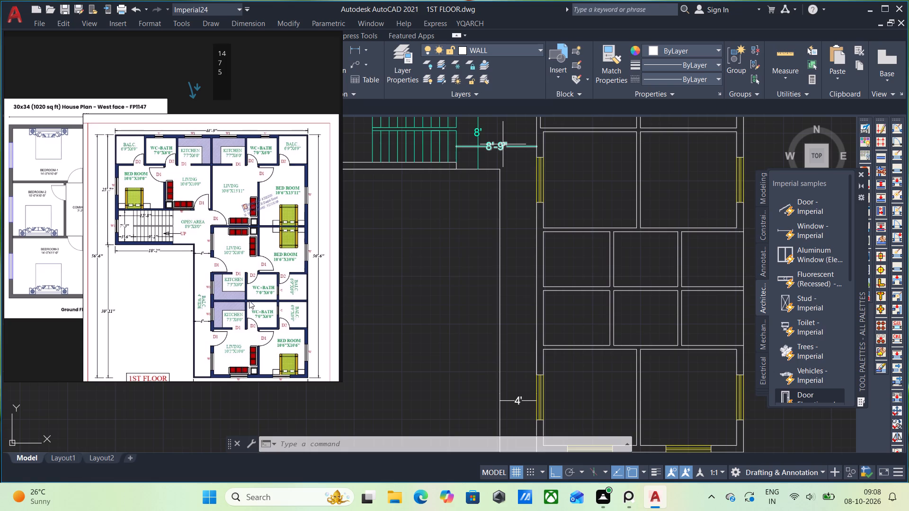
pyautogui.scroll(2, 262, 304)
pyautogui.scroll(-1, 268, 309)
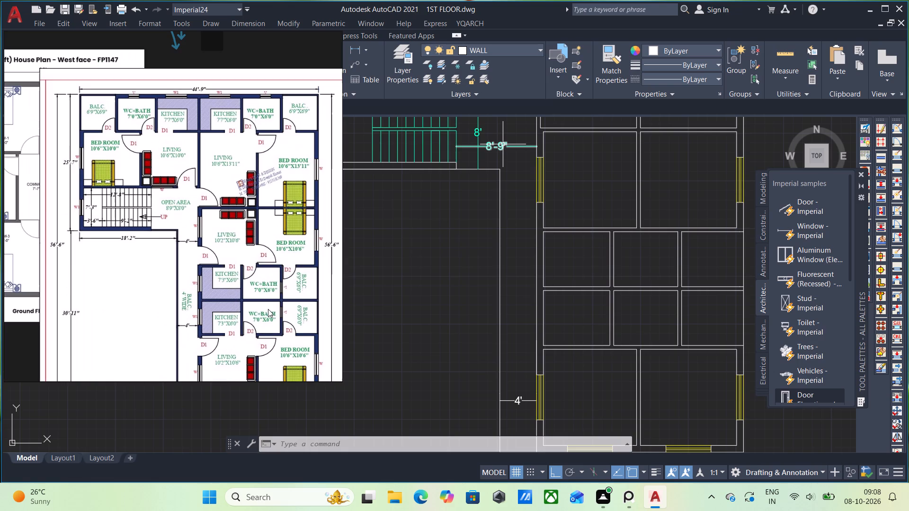
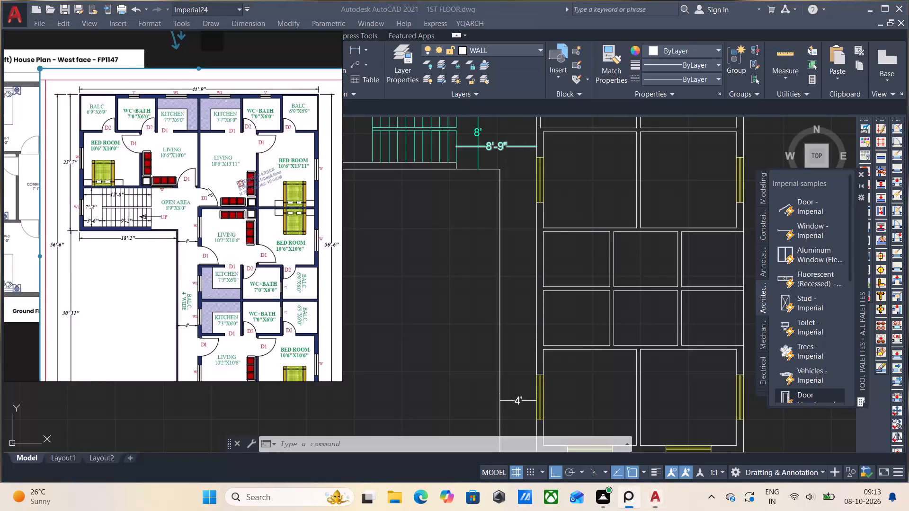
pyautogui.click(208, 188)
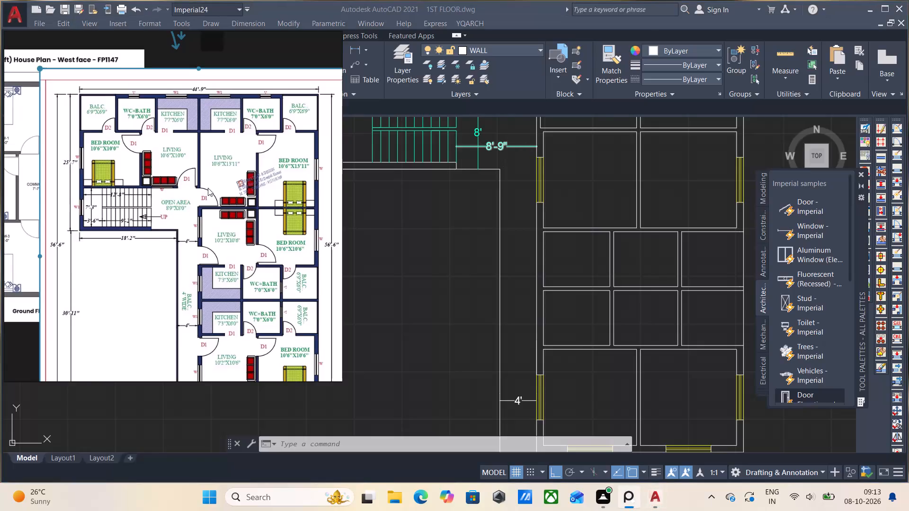
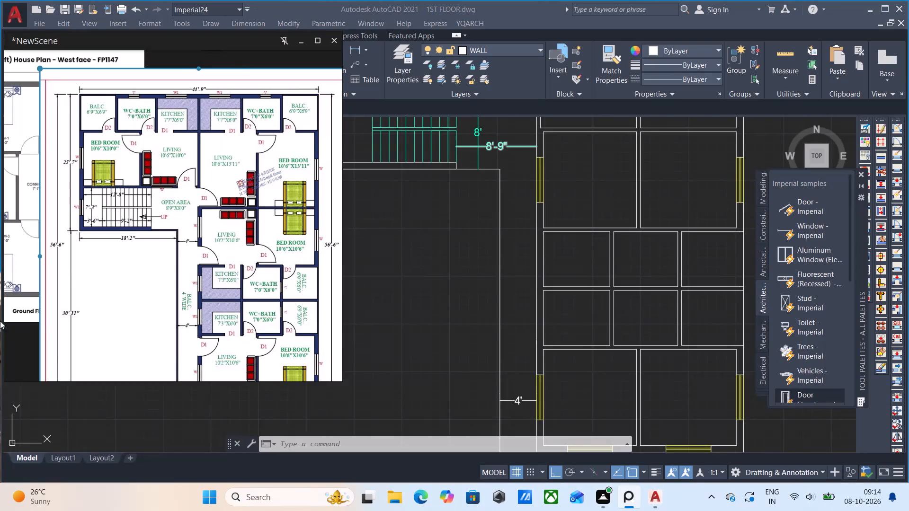
# Inspect the lower rooms and outer-wall windows of the floor plan, and reposition the reference image beside them for comparison.
pyautogui.scroll(-3, 353, 124)
pyautogui.scroll(2, 437, 195)
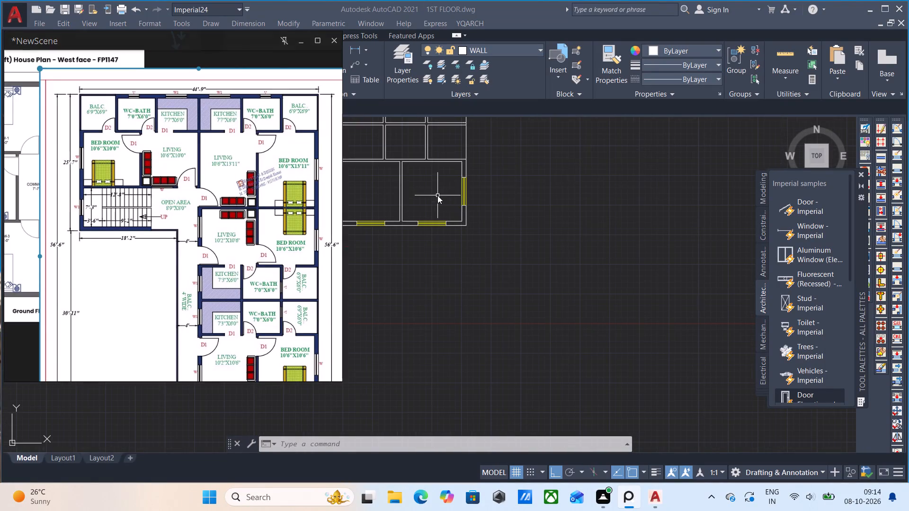
pyautogui.moveTo(437, 202); pyautogui.dragTo(530, 347, button='middle')
pyautogui.moveTo(496, 221); pyautogui.dragTo(526, 321, button='middle')
pyautogui.scroll(2, 537, 269)
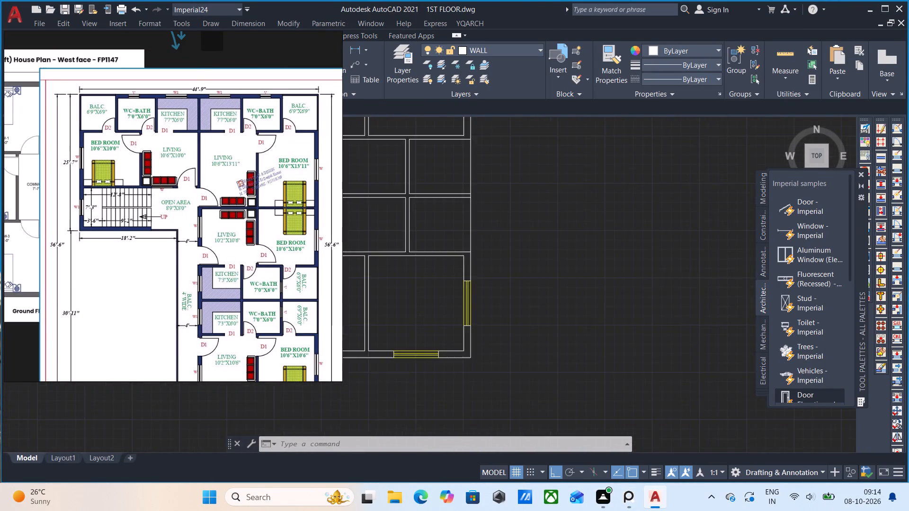
pyautogui.moveTo(491, 299); pyautogui.dragTo(524, 342, button='middle')
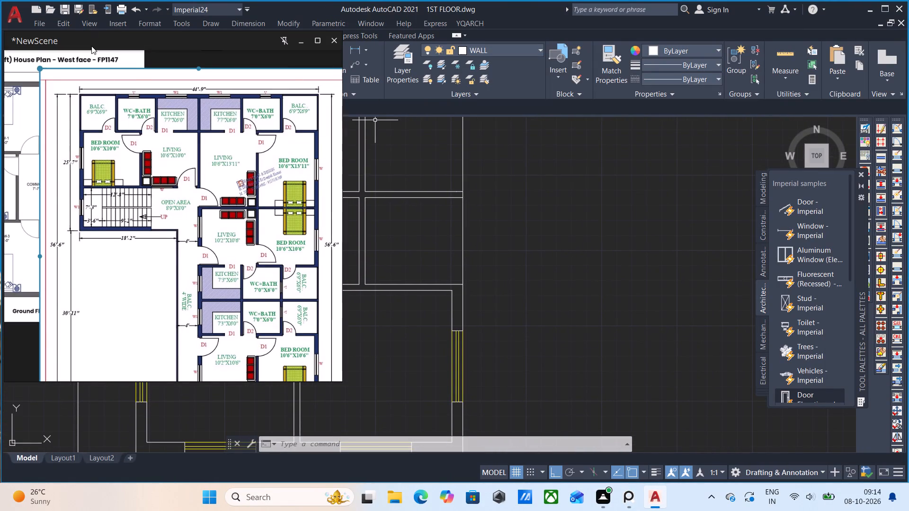
pyautogui.moveTo(129, 179); pyautogui.dragTo(494, 232, button='right')
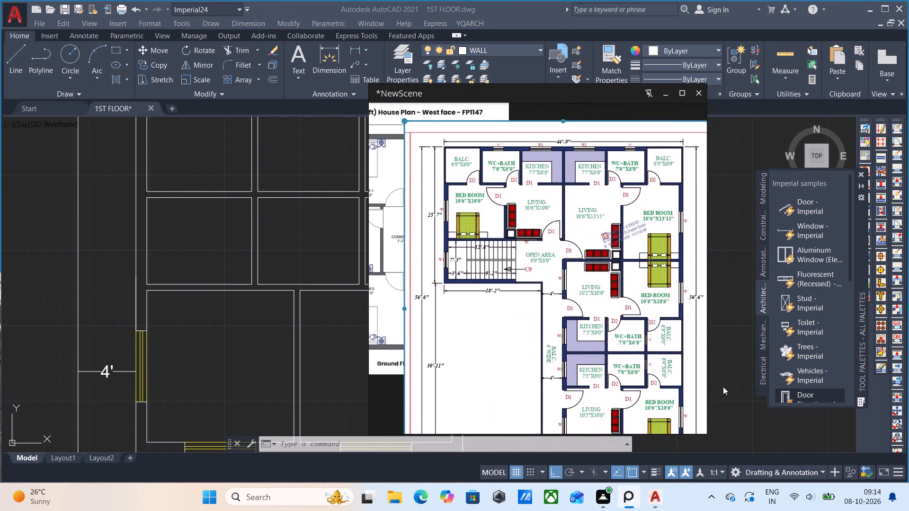
pyautogui.moveTo(584, 375); pyautogui.dragTo(378, 344, button='right')
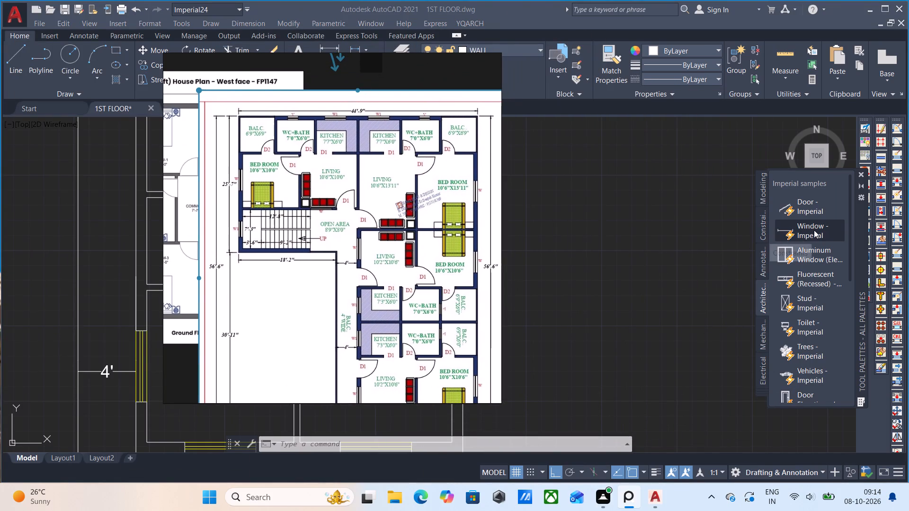
# Insert a Window - Imperial block in the empty drawing space beside the floor plan.
pyautogui.click(814, 230)
pyautogui.click(634, 260)
pyautogui.scroll(2, 685, 318)
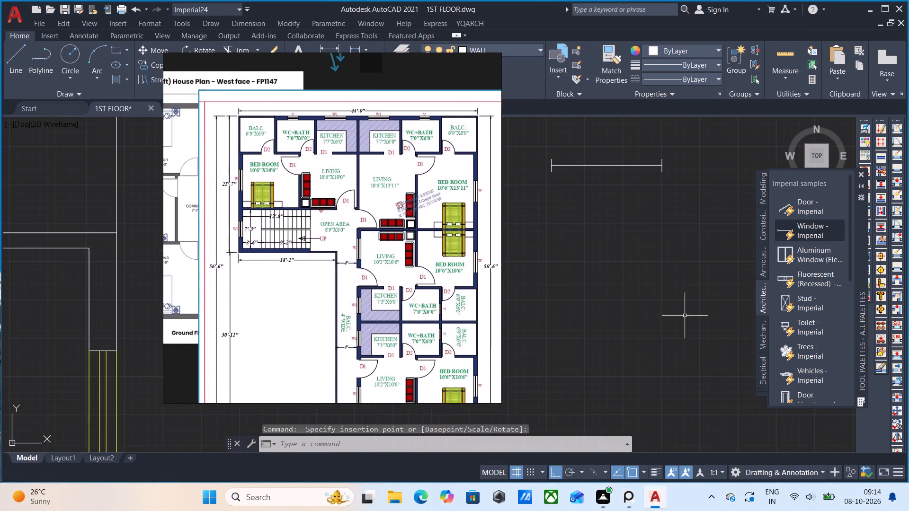
pyautogui.moveTo(629, 226); pyautogui.dragTo(651, 324, button='middle')
pyautogui.scroll(2, 624, 238)
pyautogui.scroll(-1, 611, 284)
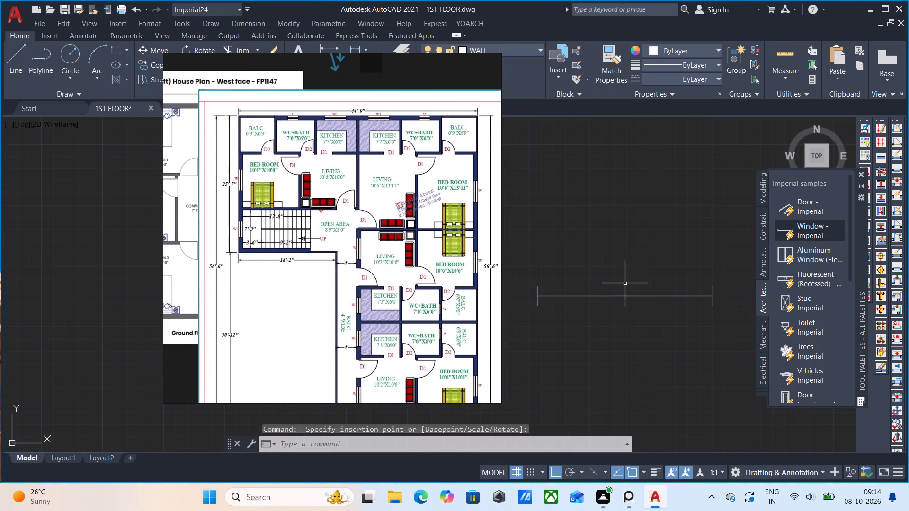
# Select the inserted Window - Imperial block in the empty space beside the floor plan.
pyautogui.click(604, 297)
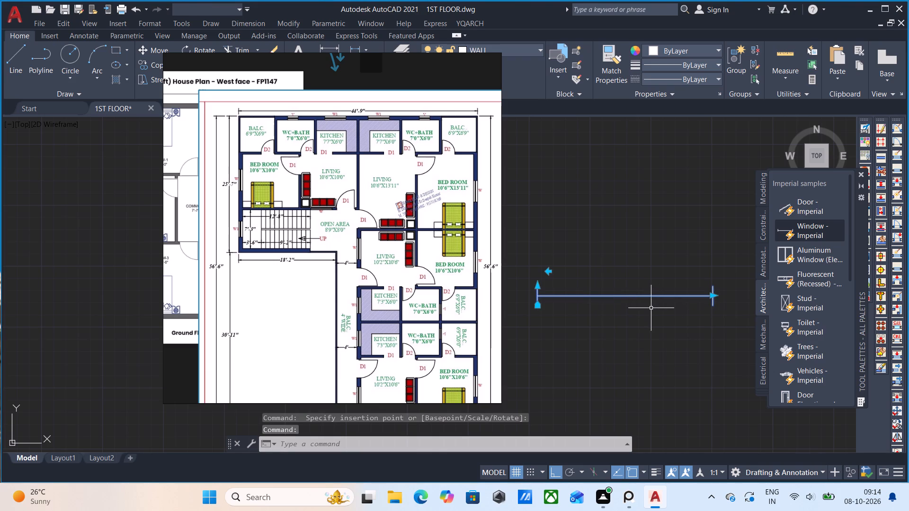
pyautogui.scroll(-2, 650, 300)
pyautogui.scroll(1, 651, 307)
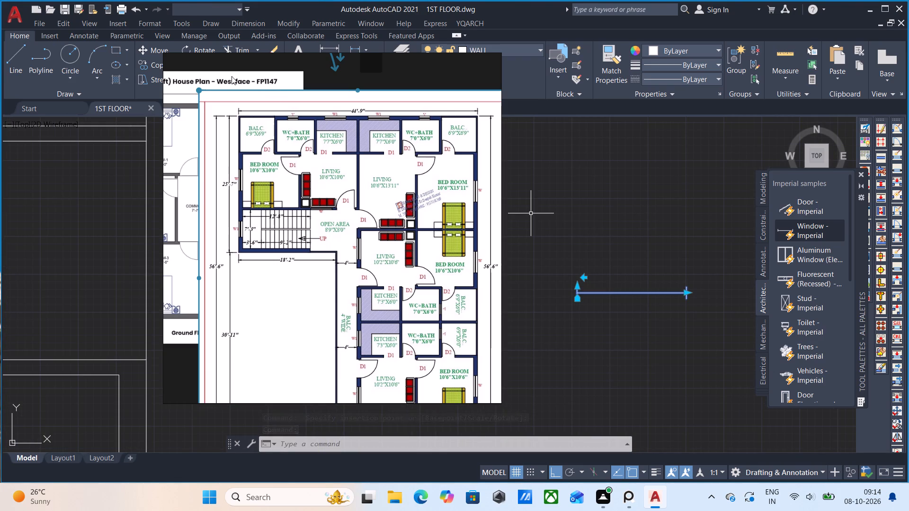
pyautogui.scroll(-1, 645, 344)
pyautogui.click(664, 350)
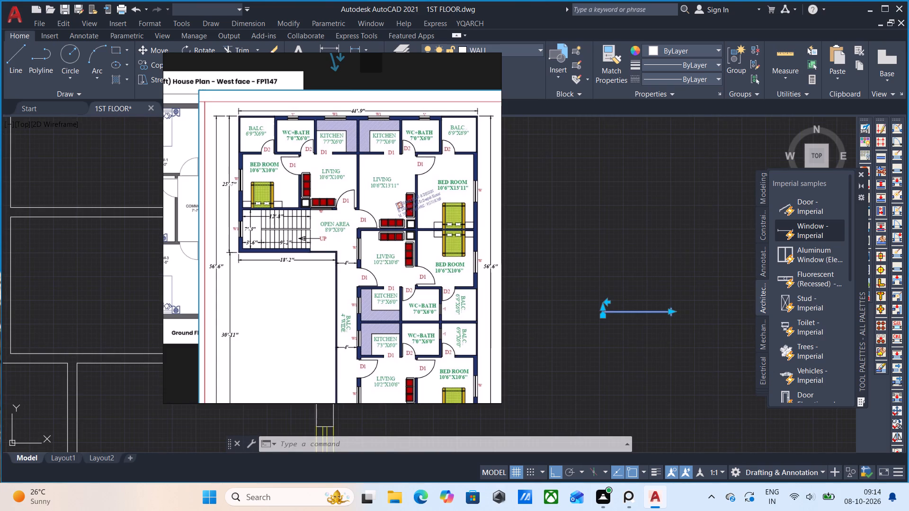
pyautogui.click(613, 267)
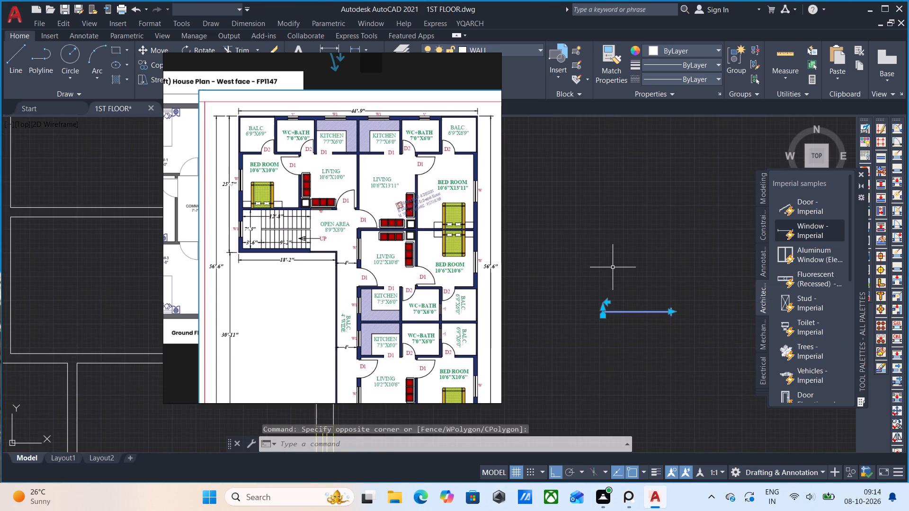
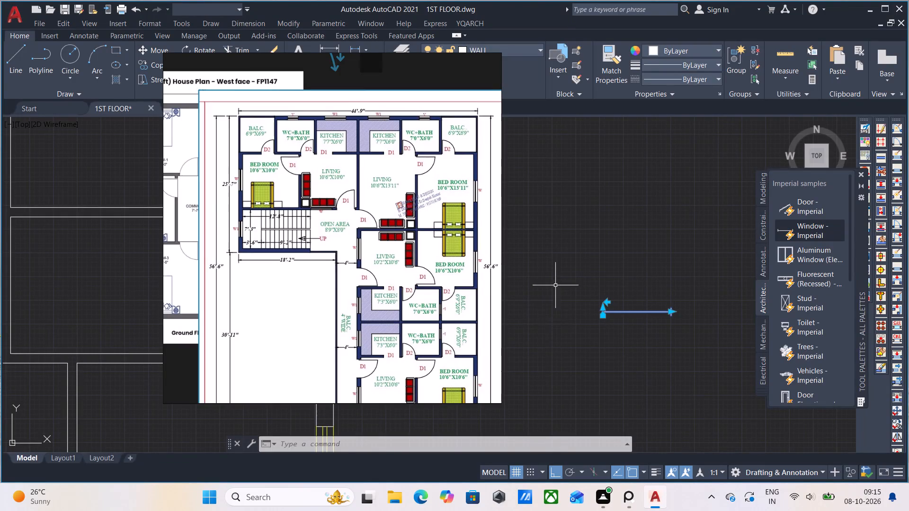
# Switch to PureRef and move the reference image window farther away from the inserted window block.
pyautogui.moveTo(355, 304); pyautogui.dragTo(393, 300, button='right')
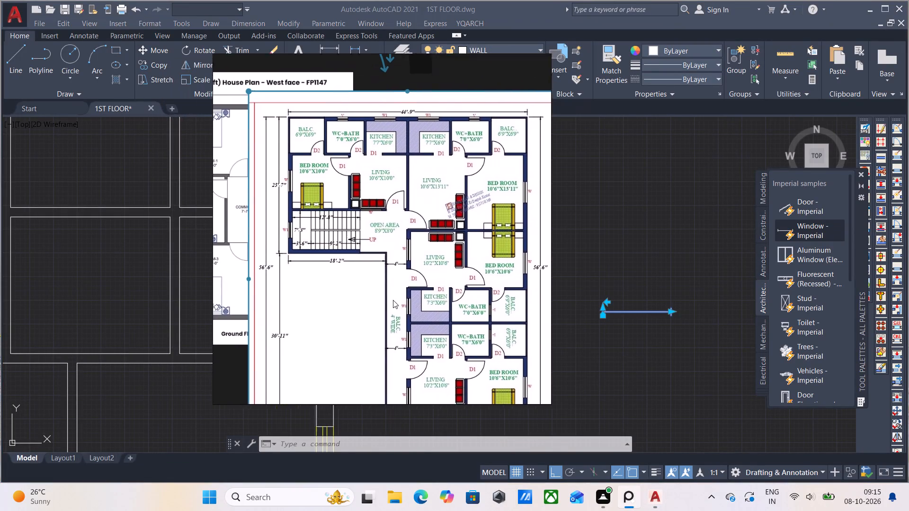
pyautogui.moveTo(393, 300); pyautogui.dragTo(264, 272, button='right')
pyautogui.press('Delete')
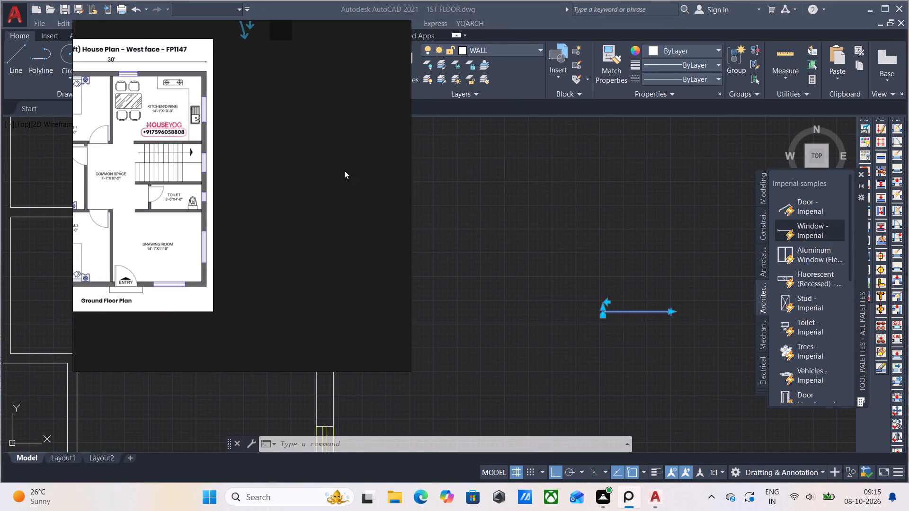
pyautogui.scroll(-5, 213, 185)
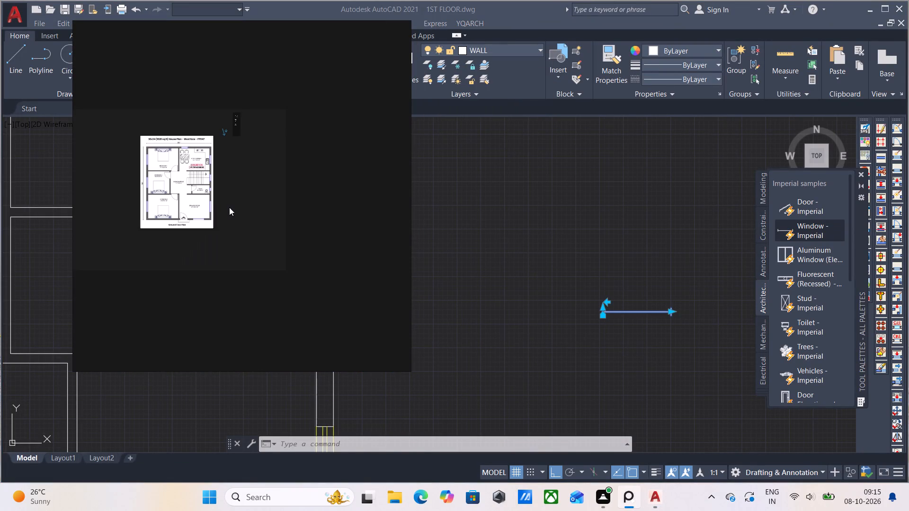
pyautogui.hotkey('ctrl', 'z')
# Examine the kitchens, living rooms, bedrooms and outer-wall windows of the 1st-floor plan in the reference image.
pyautogui.scroll(4, 229, 207)
pyautogui.moveTo(239, 176); pyautogui.dragTo(223, 246, button='middle')
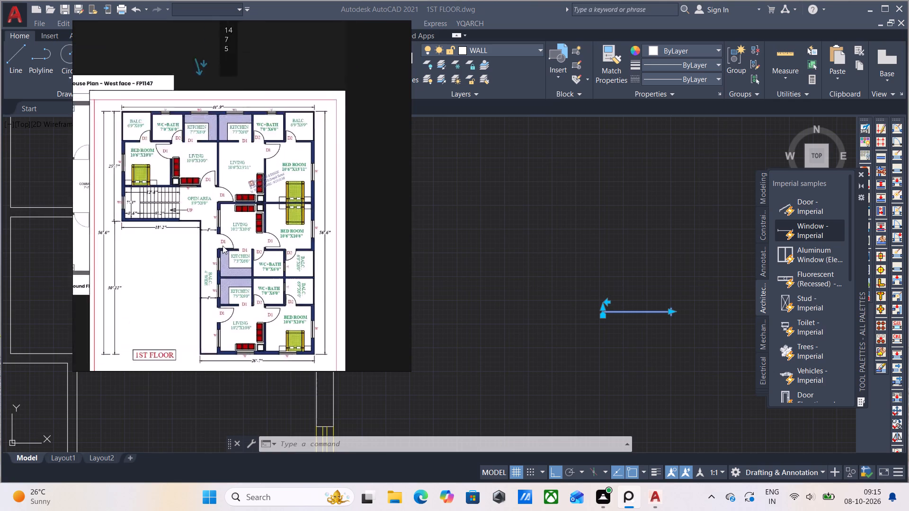
pyautogui.moveTo(223, 246); pyautogui.dragTo(217, 293, button='middle')
pyautogui.scroll(2, 223, 258)
pyautogui.moveTo(228, 283); pyautogui.dragTo(214, 204, button='middle')
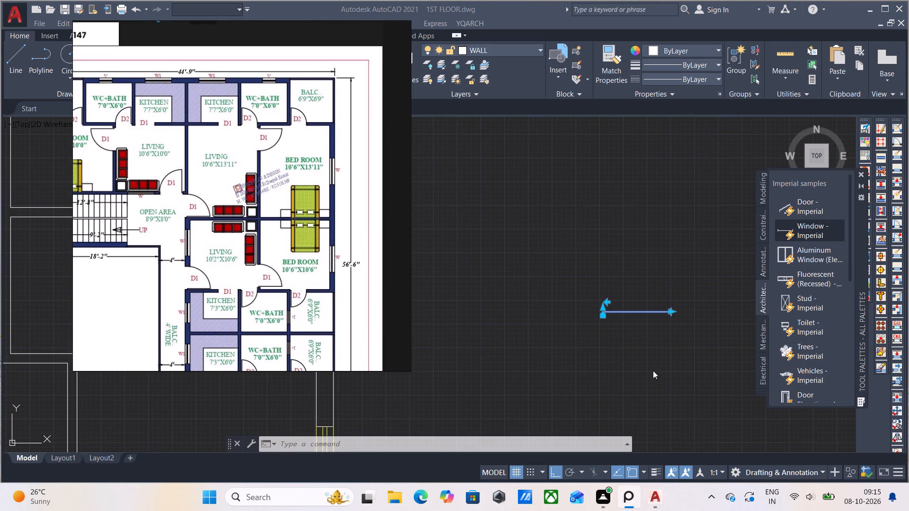
# Switch to AutoCAD and erase the inserted Window - Imperial block from the empty space beside the floor plan.
pyautogui.moveTo(653, 370); pyautogui.dragTo(653, 366)
pyautogui.click(606, 244)
pyautogui.click(646, 344)
pyautogui.moveTo(681, 361); pyautogui.dragTo(672, 342)
pyautogui.click(586, 261)
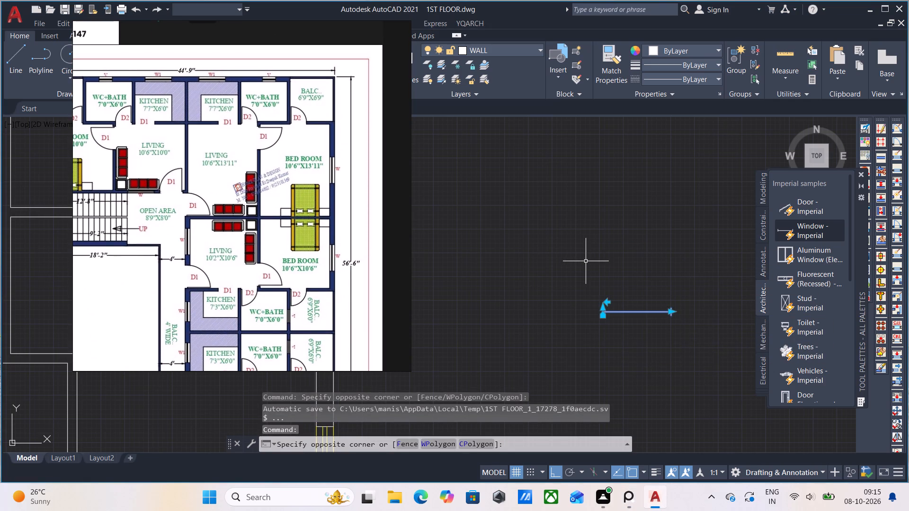
pyautogui.press('Delete')
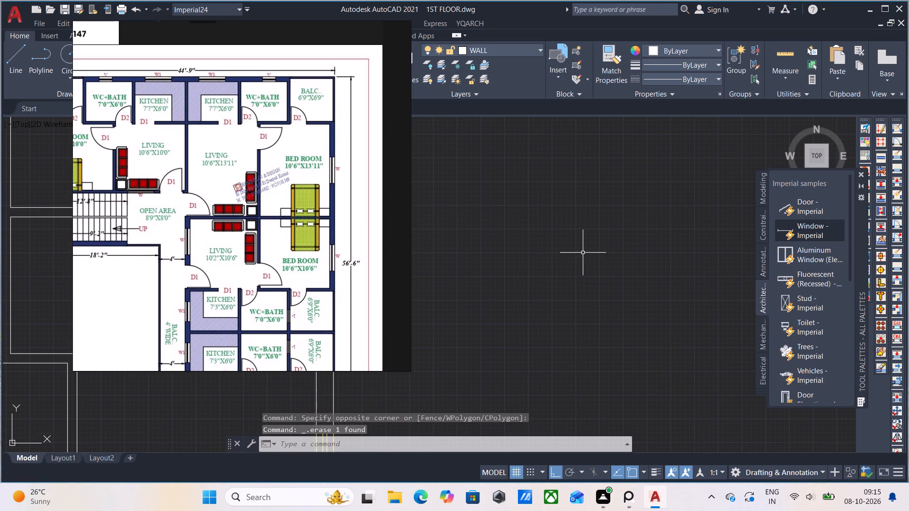
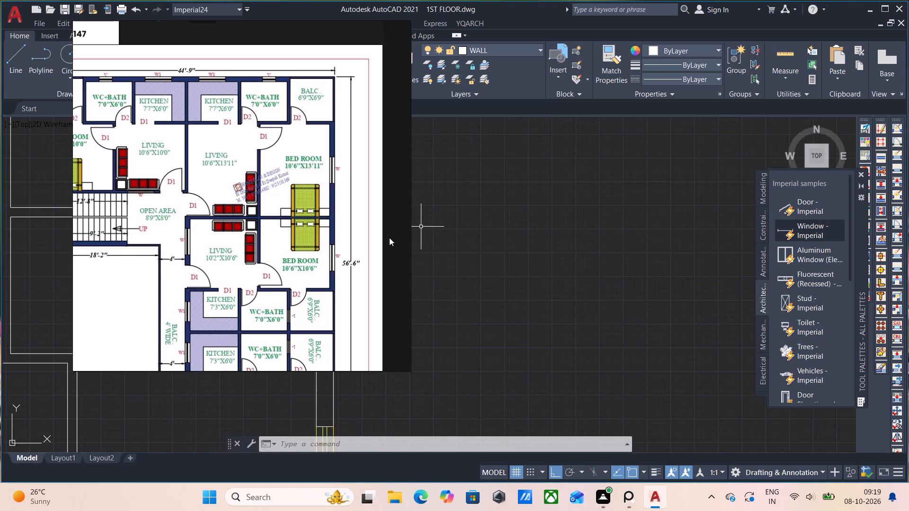
# Examine the full 1st-floor plan in the PureRef reference image and compare it with the upper rooms of the AutoCAD plan.
pyautogui.scroll(-2, 350, 247)
pyautogui.moveTo(319, 294); pyautogui.dragTo(306, 248, button='middle')
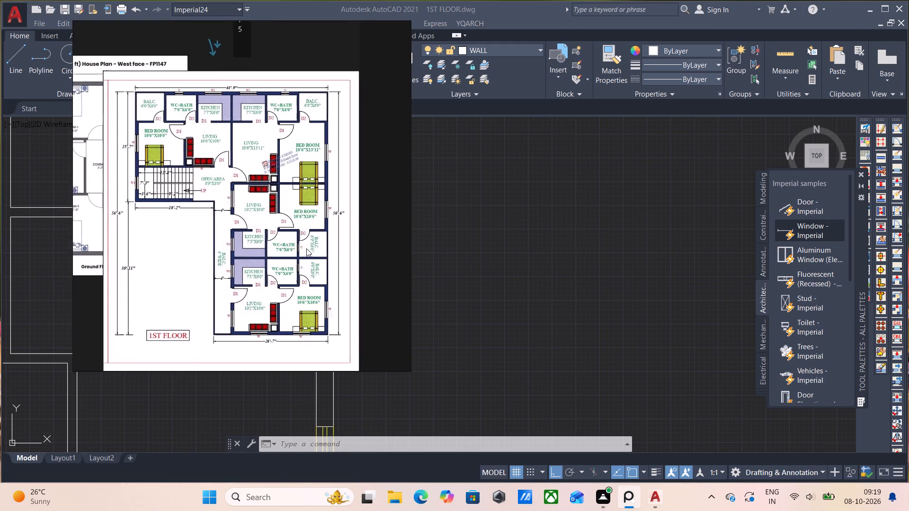
pyautogui.moveTo(306, 248); pyautogui.dragTo(305, 244, button='middle')
pyautogui.scroll(1, 304, 240)
pyautogui.scroll(-2, 546, 275)
pyautogui.moveTo(552, 306); pyautogui.dragTo(659, 325, button='middle')
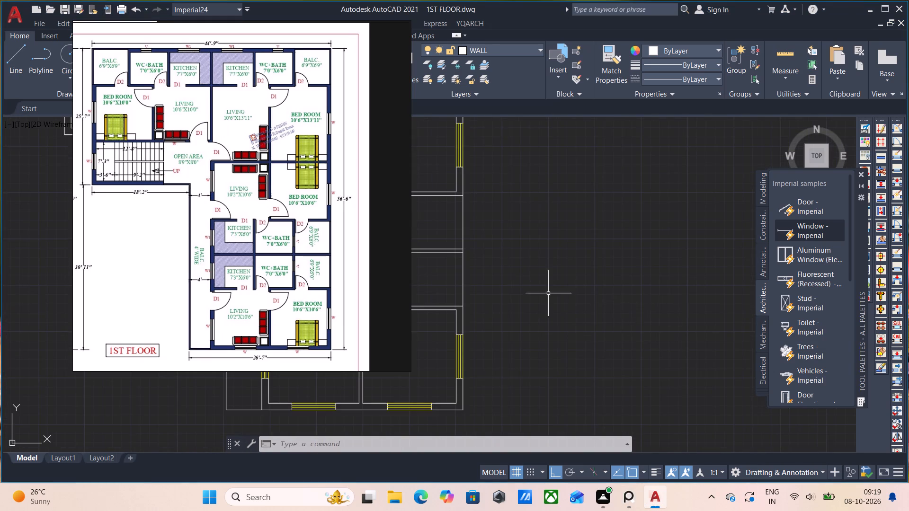
pyautogui.moveTo(533, 305); pyautogui.dragTo(660, 429, button='middle')
pyautogui.moveTo(586, 231); pyautogui.dragTo(545, 371, button='middle')
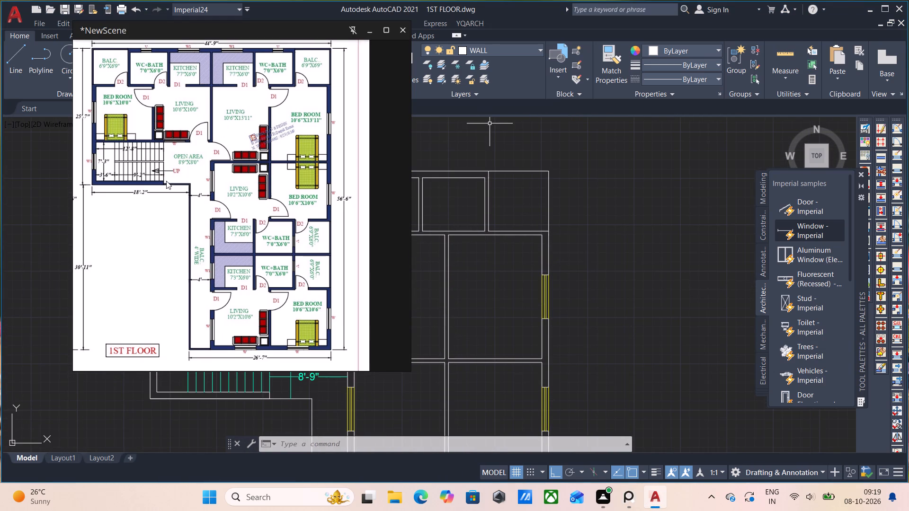
# Move the PureRef reference window clear of the upper part of the AutoCAD plan and show the layer properties.
pyautogui.moveTo(228, 232); pyautogui.dragTo(144, 314, button='right')
pyautogui.doubleClick(400, 56)
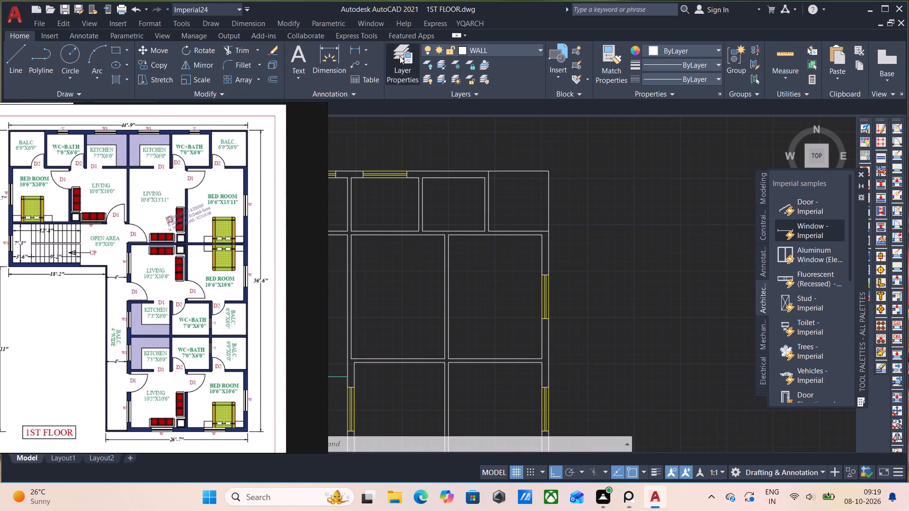
pyautogui.moveTo(174, 222); pyautogui.dragTo(186, 303, button='right')
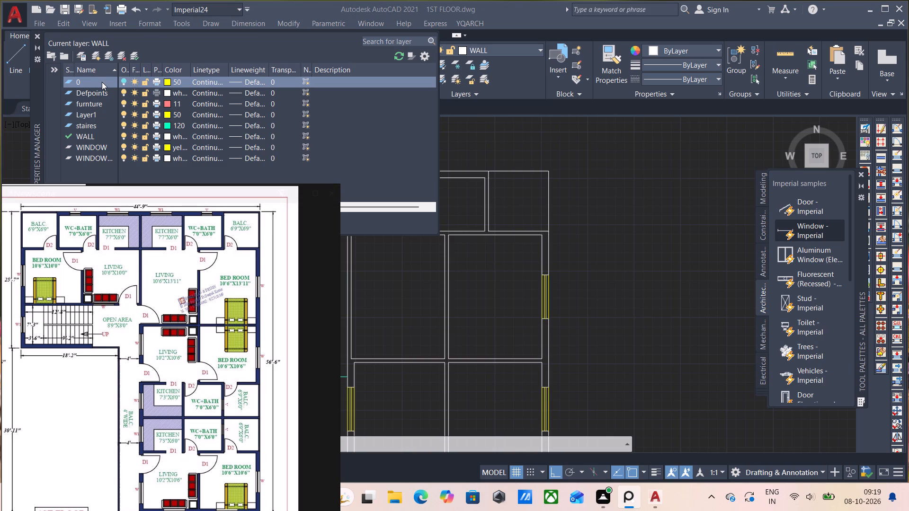
# Make layer 0 the current layer and close the layer properties.
pyautogui.click(134, 56)
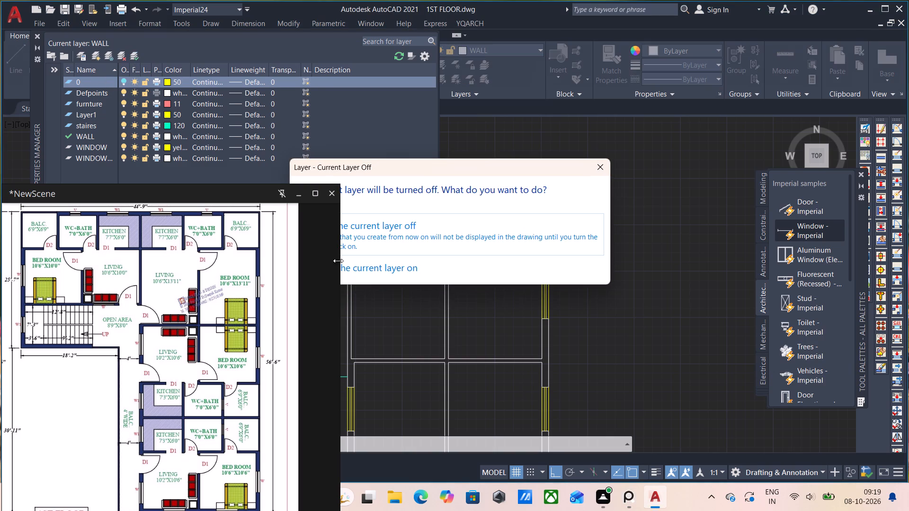
pyautogui.click(598, 170)
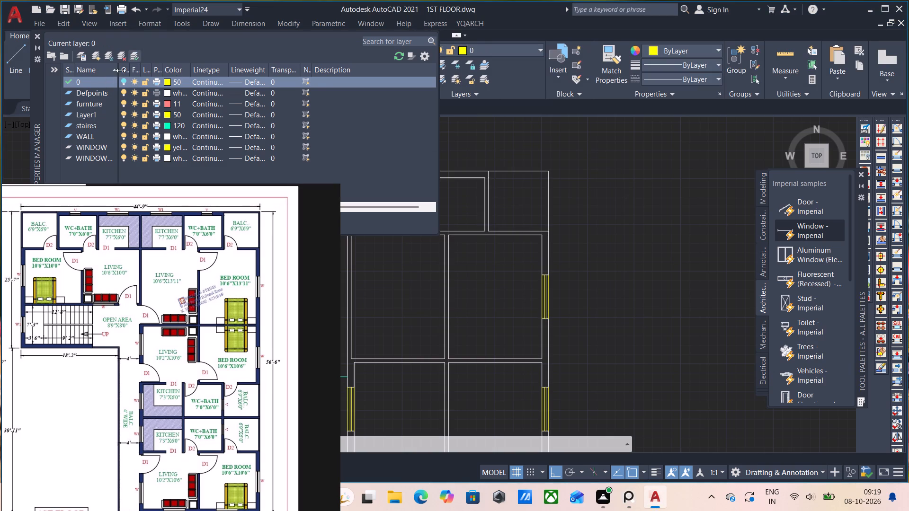
pyautogui.click(135, 57)
pyautogui.click(36, 36)
# Draw a 9" line across the top outer wall, above the WC+BATH beside the corner balcony near the bedroom with the staircase below.
pyautogui.click(16, 50)
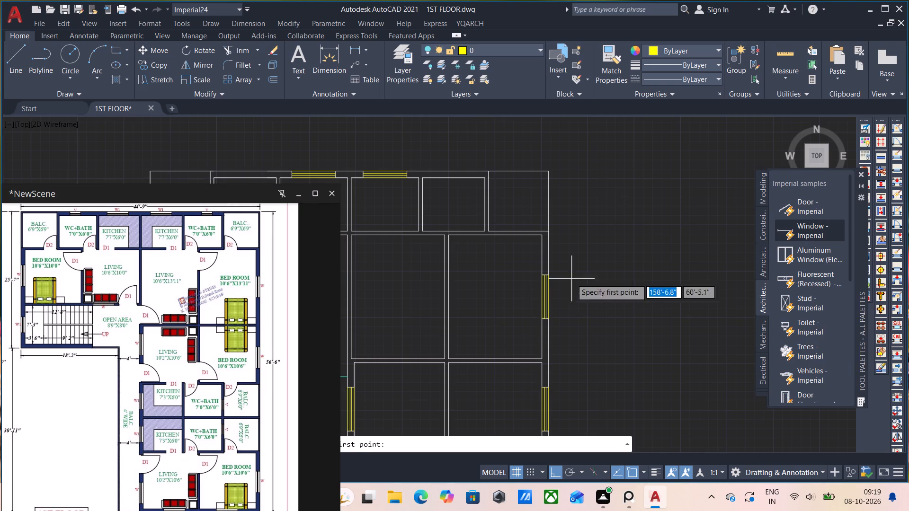
pyautogui.scroll(1, 255, 154)
pyautogui.moveTo(396, 152); pyautogui.dragTo(412, 157, button='middle')
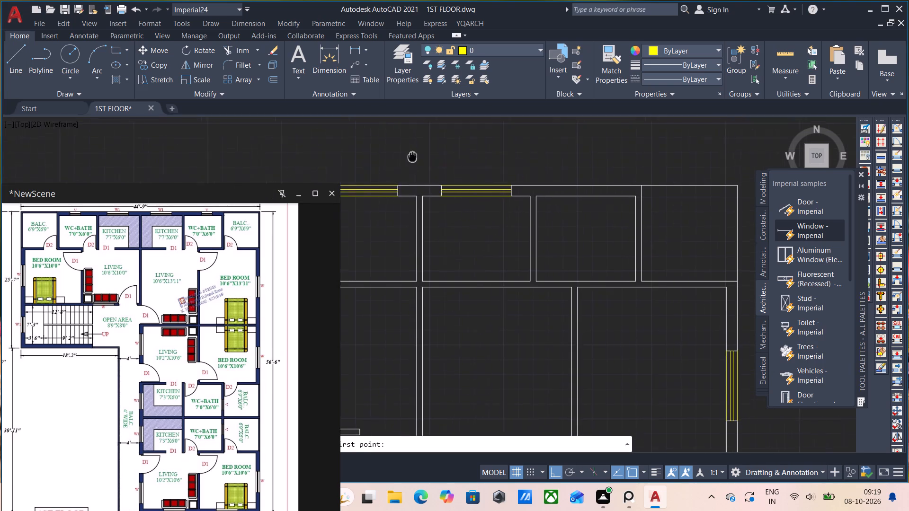
pyautogui.moveTo(412, 157); pyautogui.dragTo(588, 141, button='middle')
pyautogui.scroll(1, 429, 159)
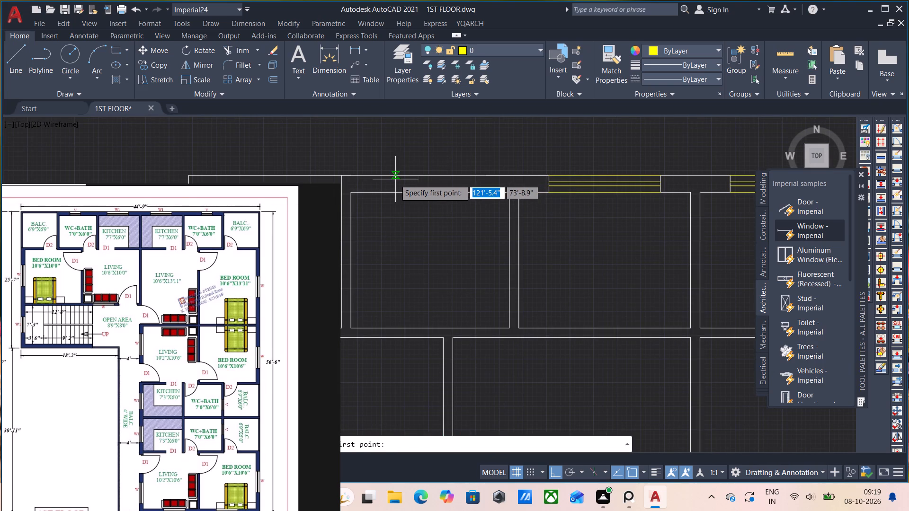
pyautogui.click(394, 176)
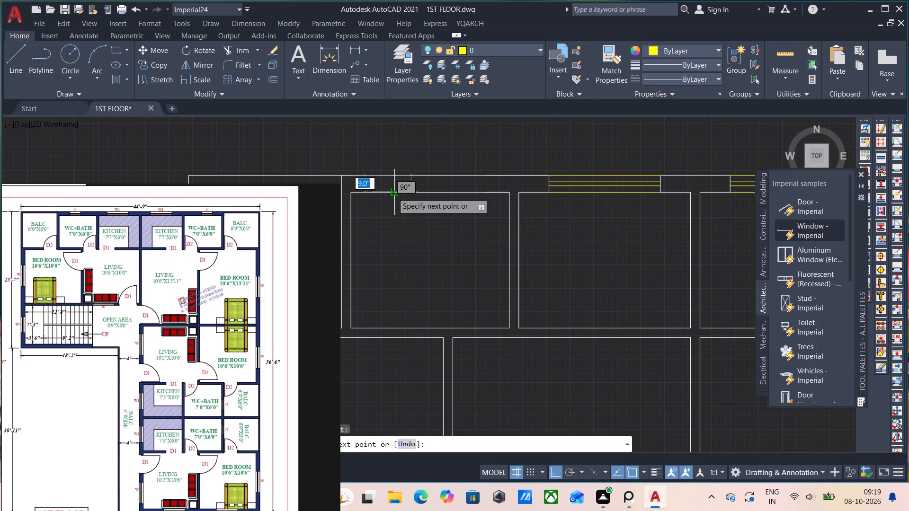
pyautogui.click(392, 193)
pyautogui.press('Escape')
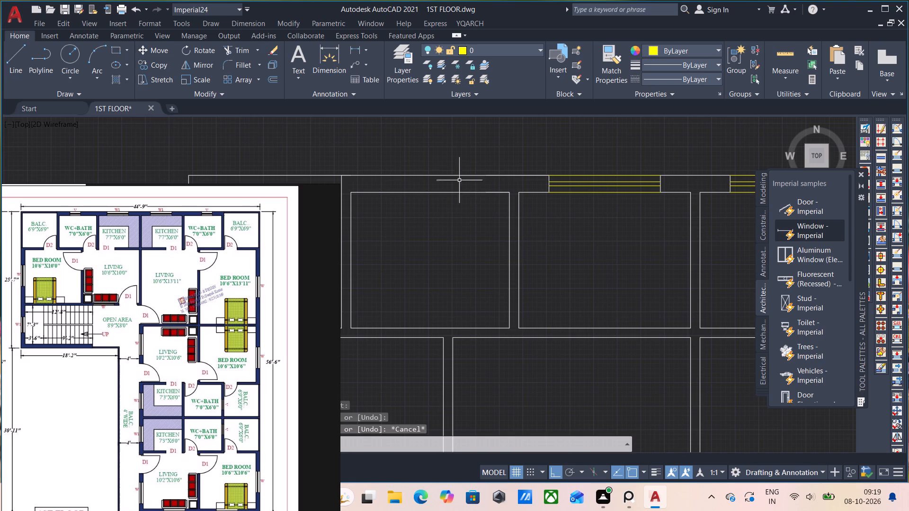
# Draw the short line across the top outer wall above the same WC+BATH again, from the outer face toward the inner face.
pyautogui.press('l')
pyautogui.press('Return')
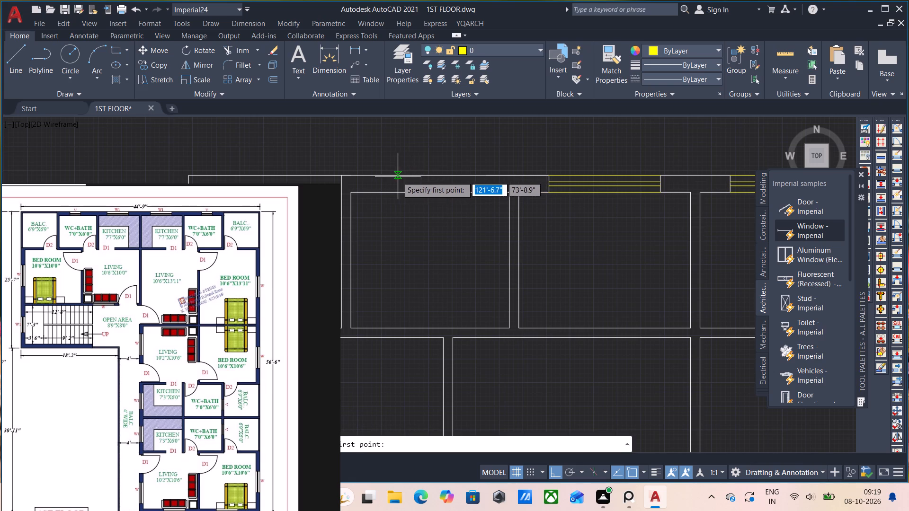
pyautogui.click(392, 175)
pyautogui.click(392, 190)
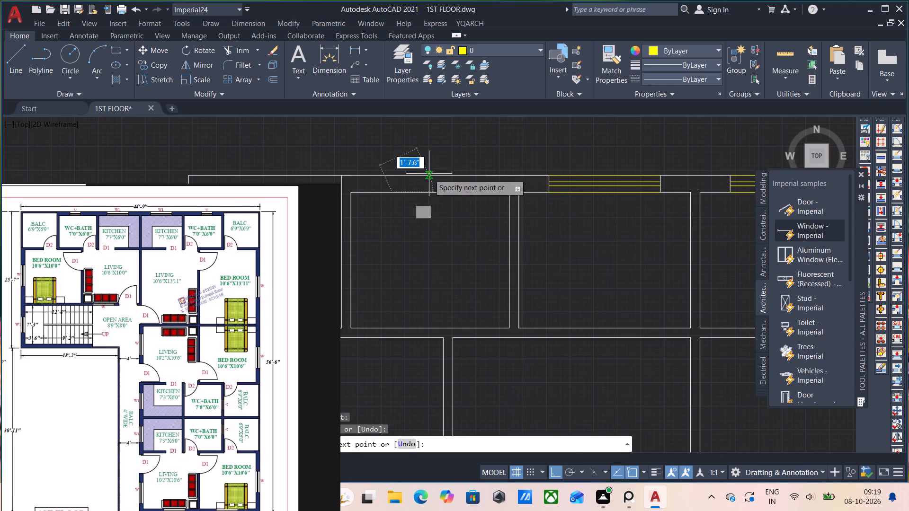
pyautogui.press('Escape')
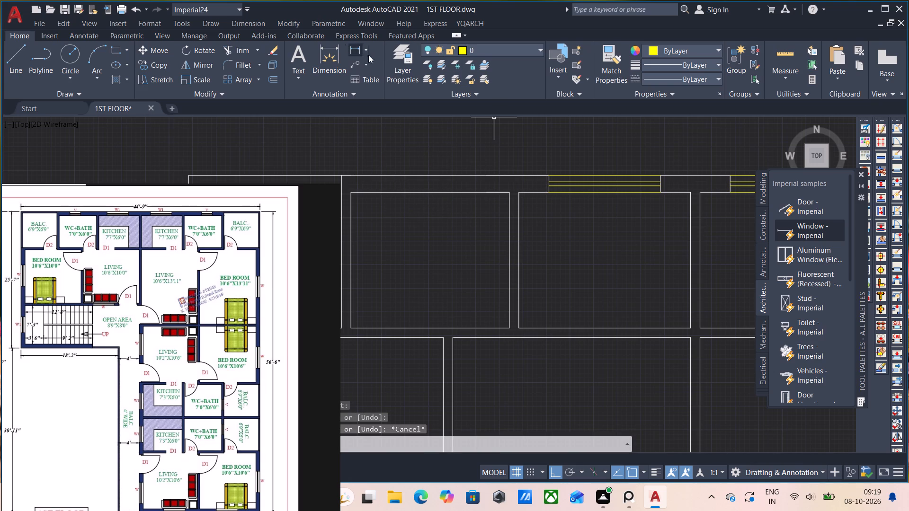
# Reopen the layer properties to check the layer settings, with the whole floor plan in view.
pyautogui.click(397, 60)
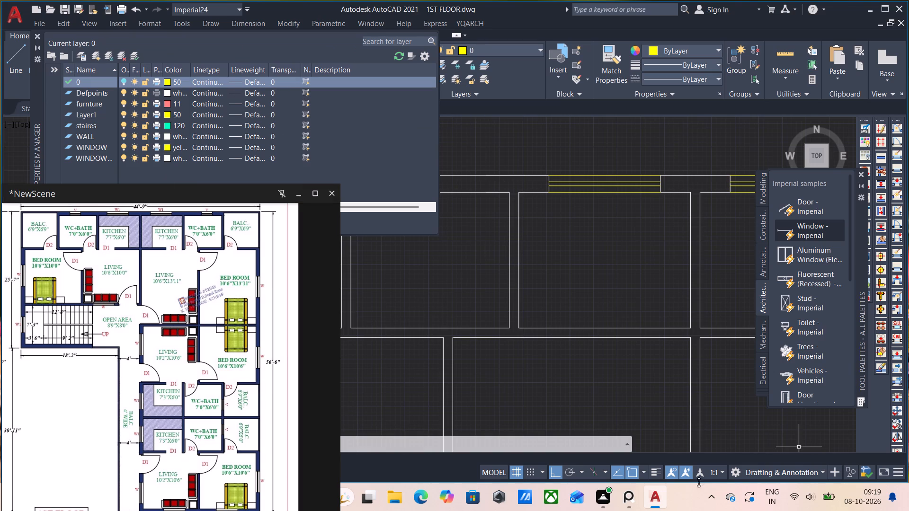
pyautogui.scroll(-3, 531, 362)
pyautogui.moveTo(573, 343); pyautogui.dragTo(584, 176, button='middle')
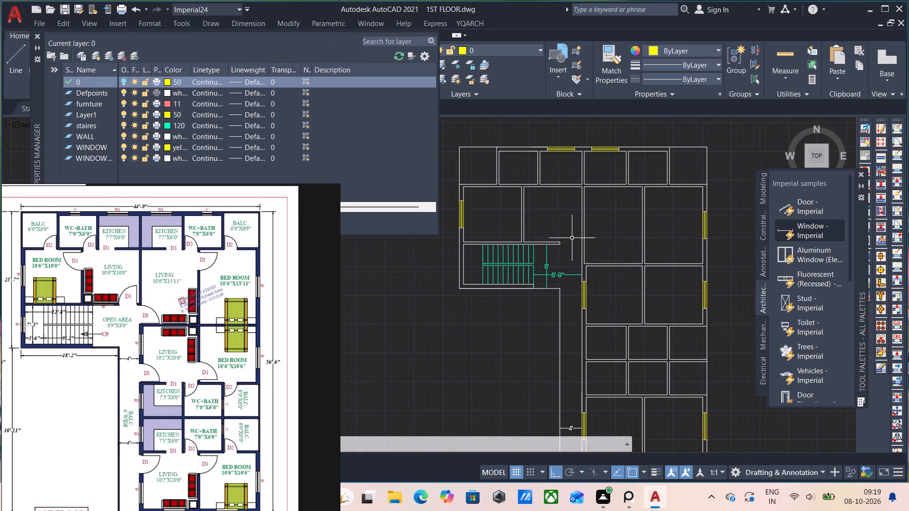
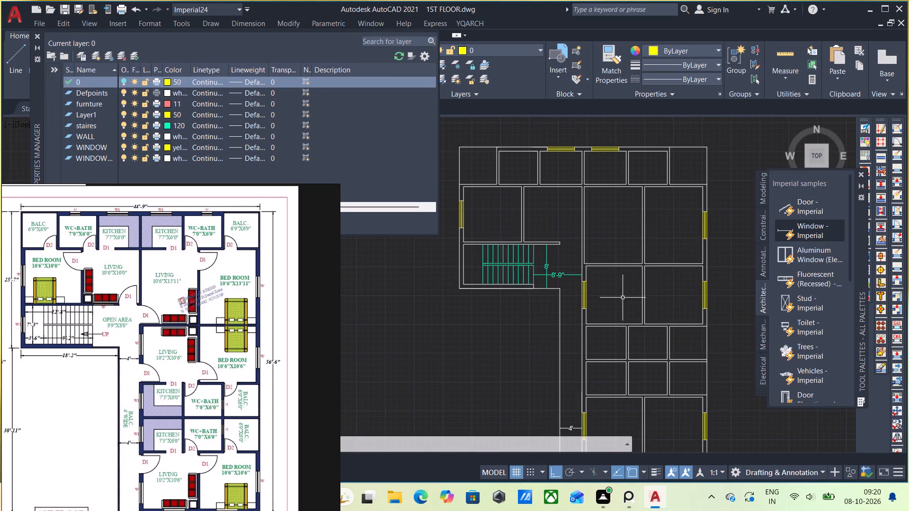
# Examine the 1st-floor reference plan in PureRef, covering the staircase, open area and surrounding rooms, against the drawn floor plan.
pyautogui.scroll(1, 630, 276)
pyautogui.scroll(-2, 96, 334)
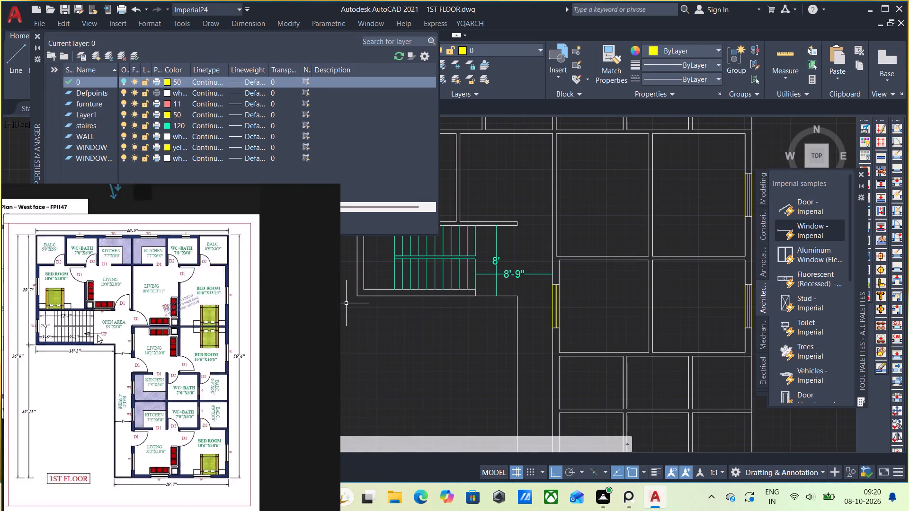
pyautogui.scroll(-1, 97, 335)
pyautogui.moveTo(115, 358); pyautogui.dragTo(274, 425, button='middle')
pyautogui.scroll(3, 244, 401)
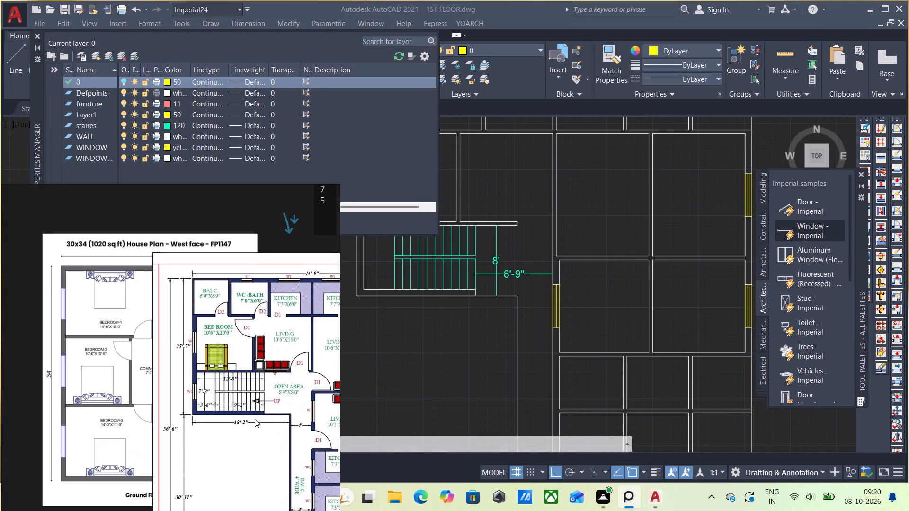
pyautogui.moveTo(252, 419); pyautogui.dragTo(120, 364, button='middle')
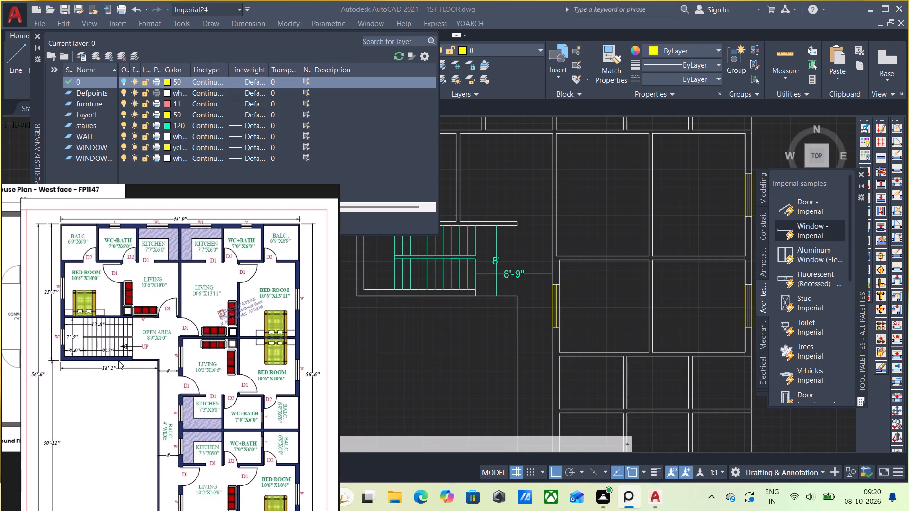
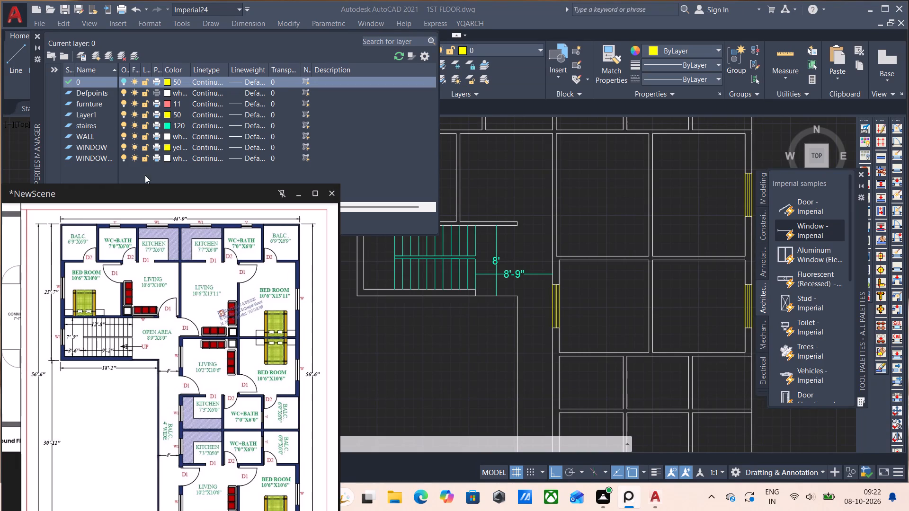
# Turn layer 0 on and close the layer properties manager.
pyautogui.click(133, 53)
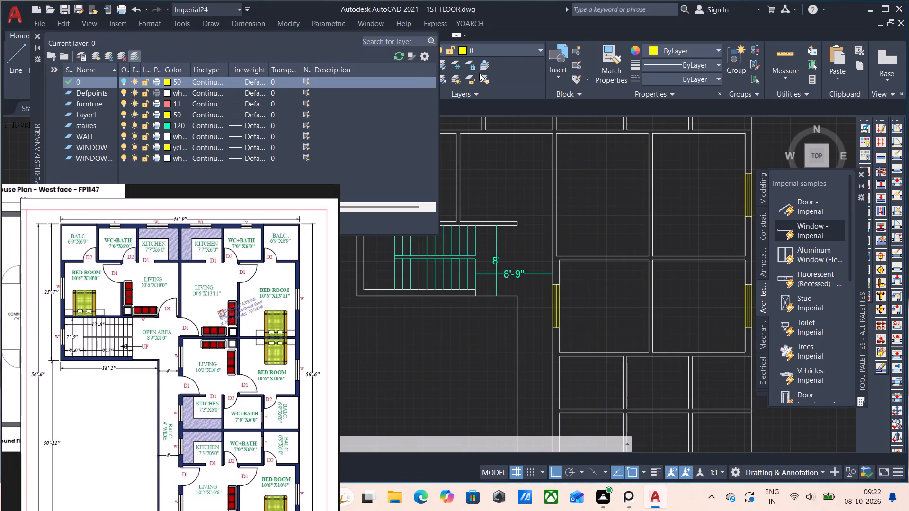
pyautogui.click(122, 81)
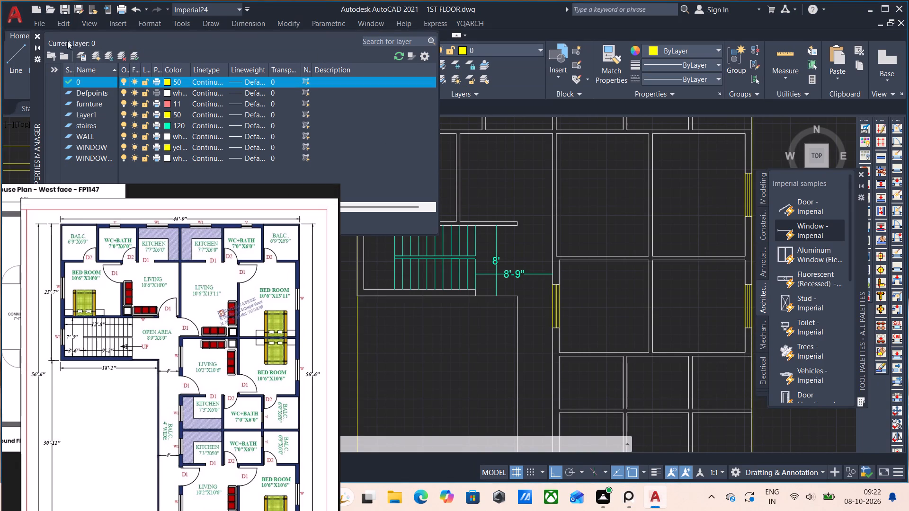
pyautogui.click(36, 35)
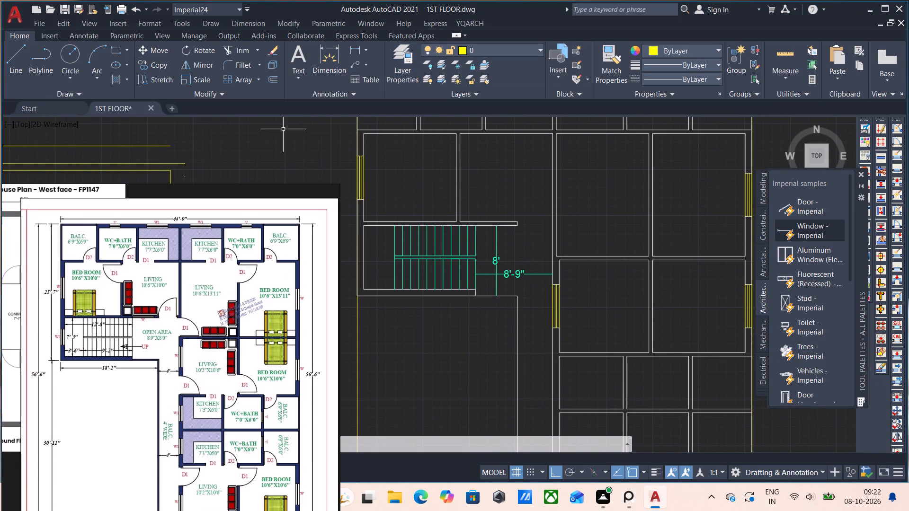
# Delete the extra short vertical line beside the window jamb in the top outer wall, above the small room west of the existing windows.
pyautogui.scroll(-1, 409, 156)
pyautogui.moveTo(421, 169); pyautogui.dragTo(411, 312, button='middle')
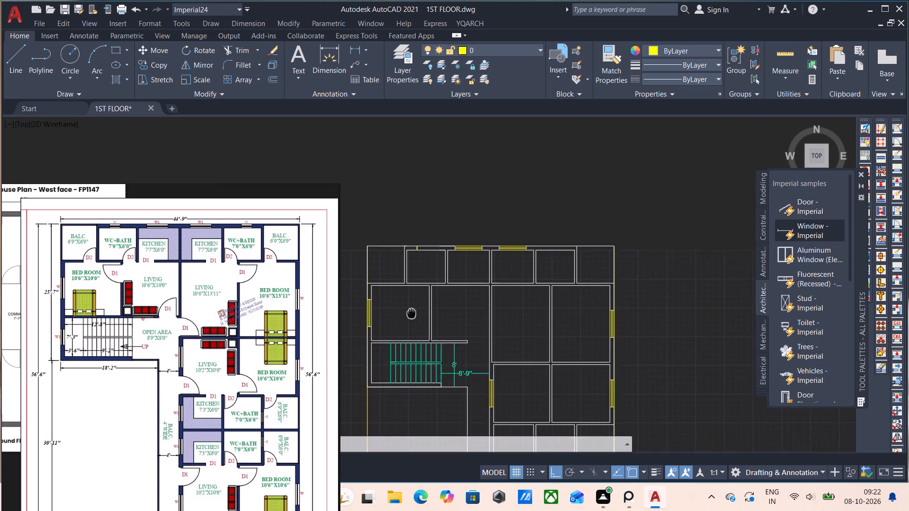
pyautogui.moveTo(411, 312); pyautogui.dragTo(413, 328, button='middle')
pyautogui.scroll(3, 424, 225)
pyautogui.moveTo(408, 357); pyautogui.dragTo(452, 277, button='middle')
pyautogui.scroll(1, 433, 328)
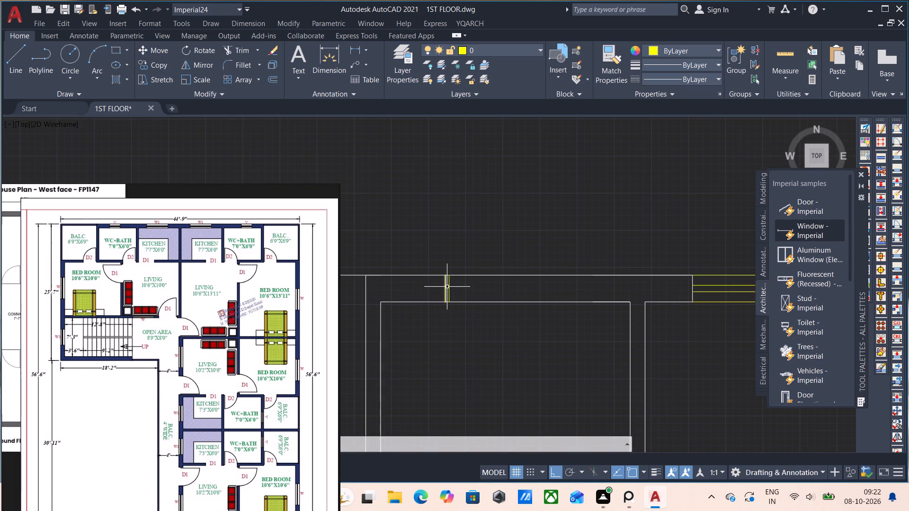
pyautogui.click(449, 290)
pyautogui.press('Delete')
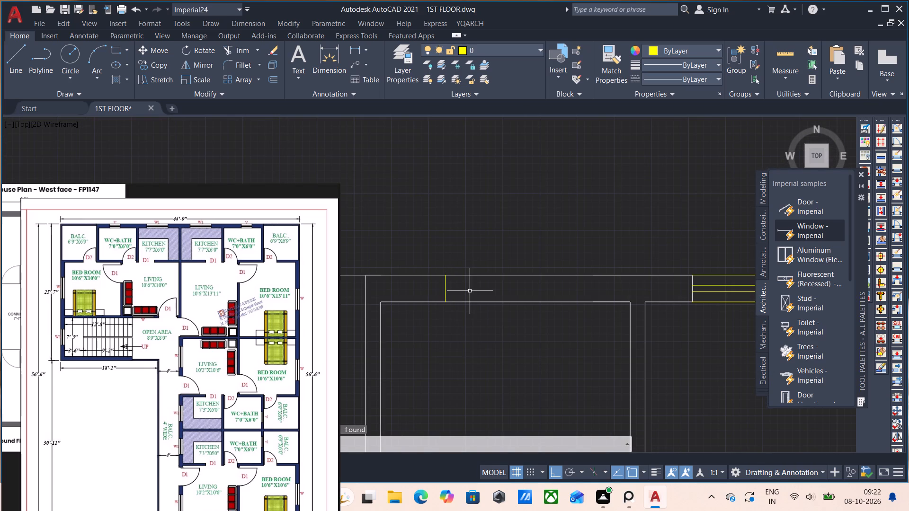
# Draw a horizontal line about 2'-4" long eastward from the midpoint of the remaining jamb line in the top outer wall.
pyautogui.press('l')
pyautogui.press('Return')
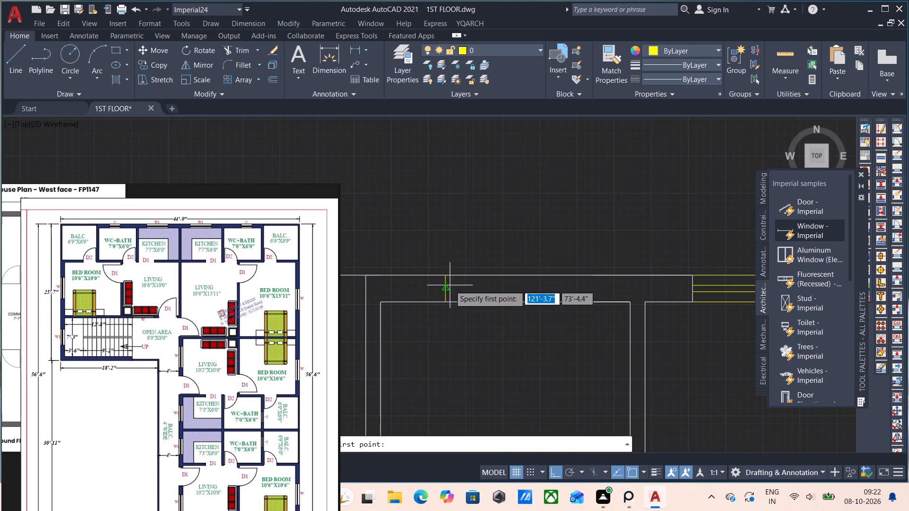
pyautogui.click(448, 292)
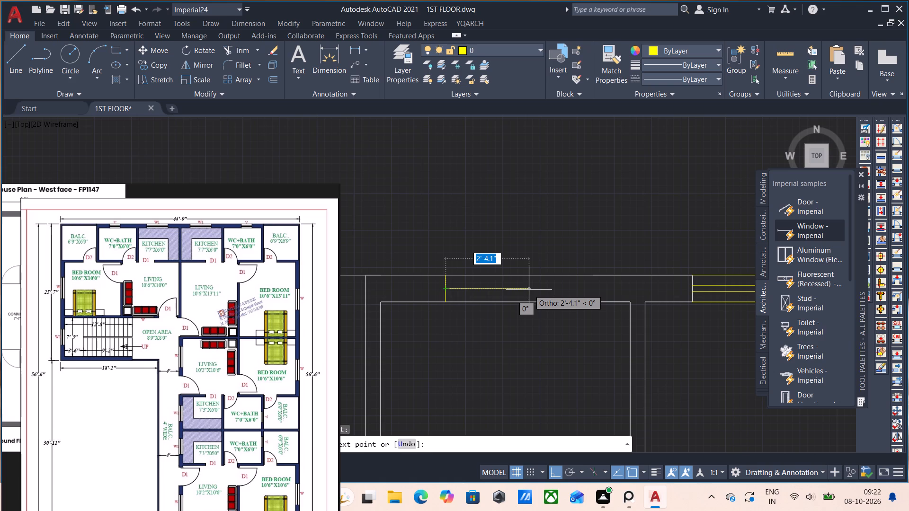
pyautogui.click(529, 290)
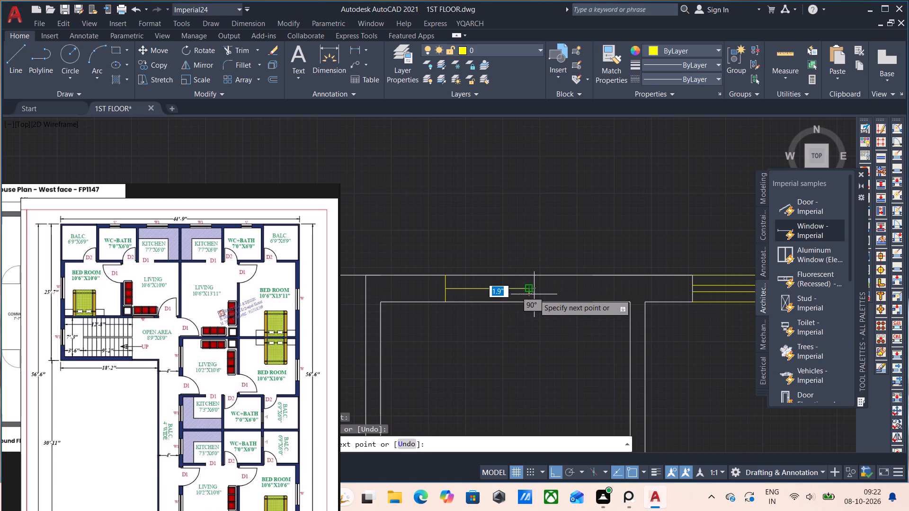
pyautogui.press('Escape')
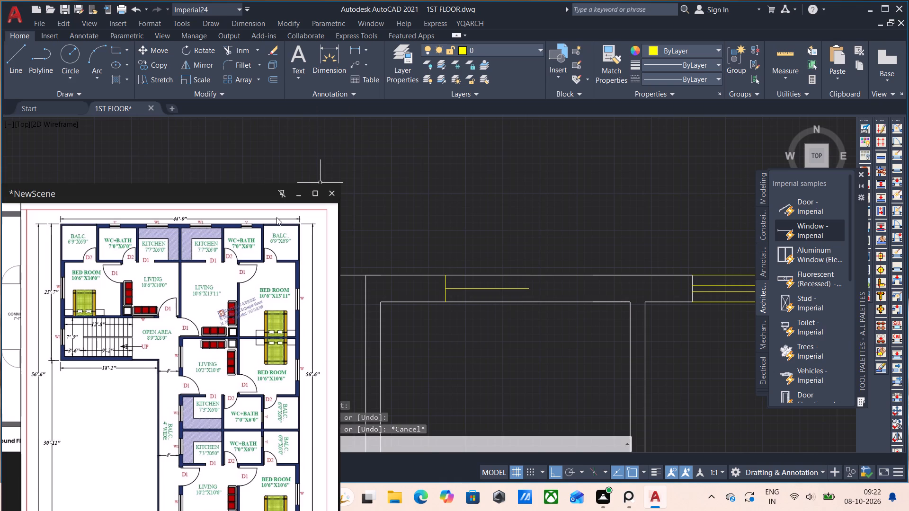
# Examine the WC+Bath window in the top outer wall of the PureRef reference plan.
pyautogui.scroll(1, 276, 219)
pyautogui.scroll(2, 237, 235)
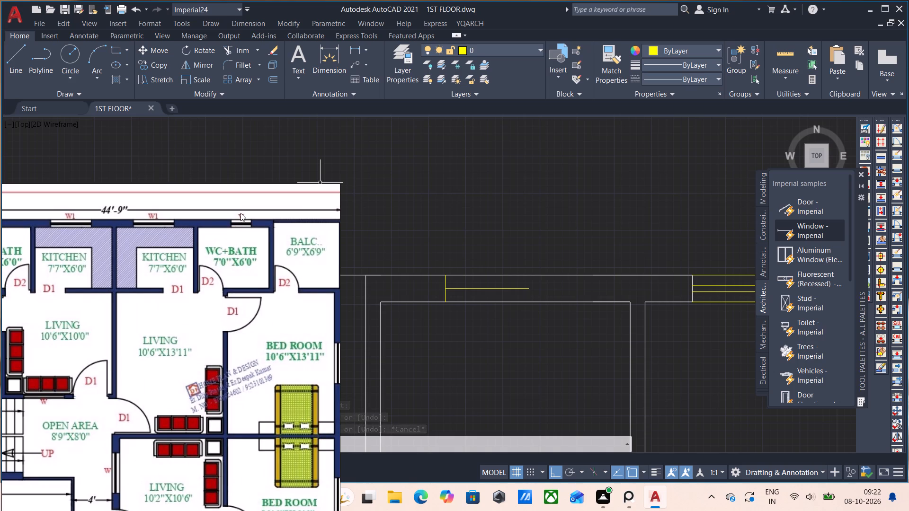
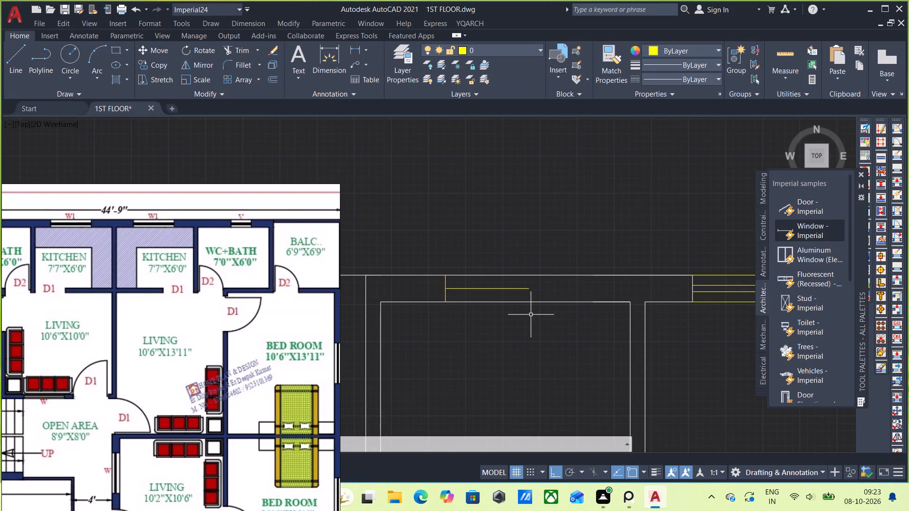
# Draw a vertical jamb line across the top outer wall thickness at the east end of the horizontal window line.
pyautogui.press('l')
pyautogui.press('Return')
pyautogui.click(529, 279)
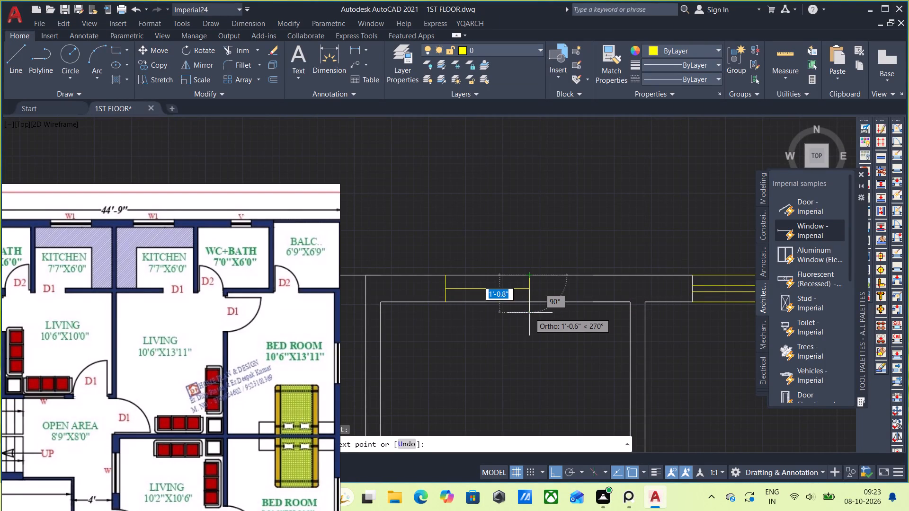
pyautogui.click(530, 300)
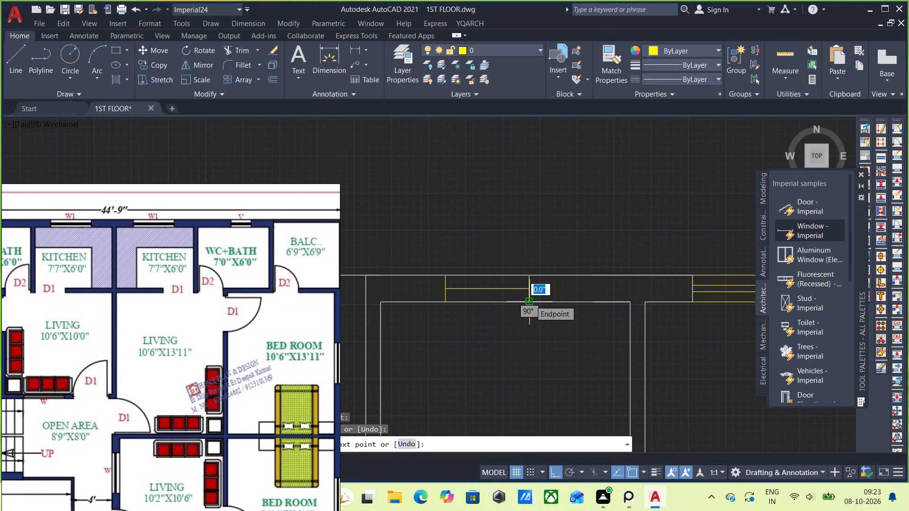
pyautogui.press('Escape')
# Move the new east jamb line so it meets the endpoint of the horizontal window line exactly.
pyautogui.scroll(3, 544, 293)
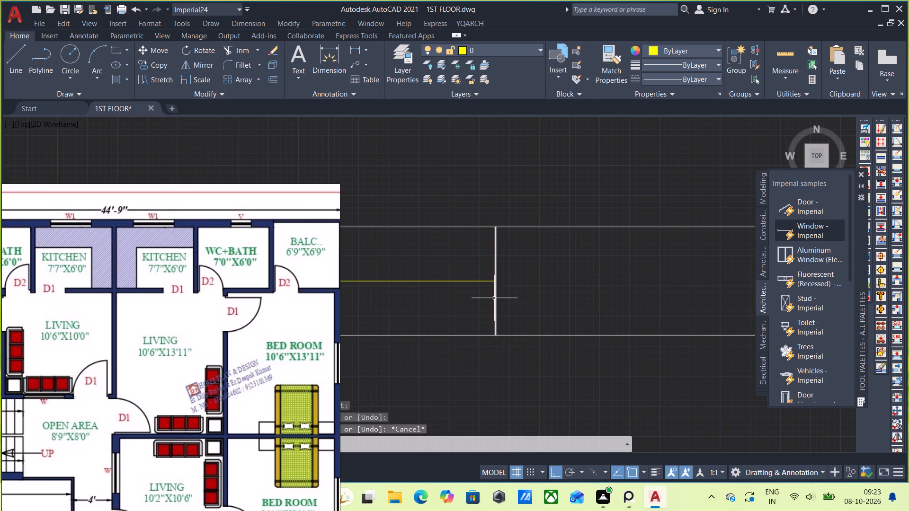
pyautogui.click(496, 299)
pyautogui.press('m')
pyautogui.press('Return')
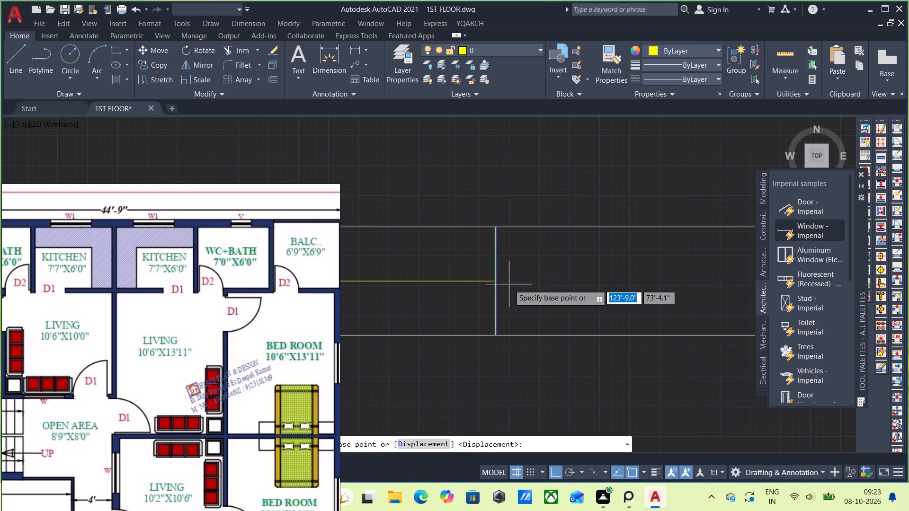
pyautogui.scroll(2, 514, 287)
pyautogui.click(466, 273)
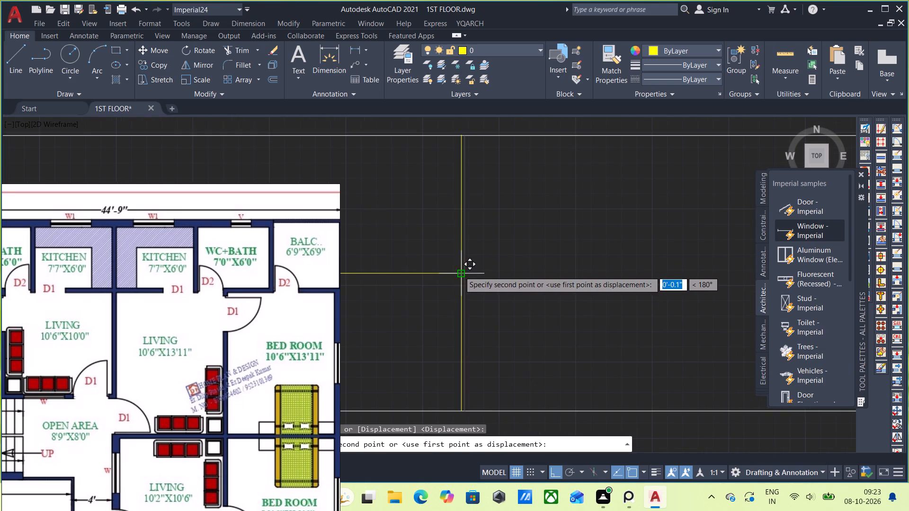
pyautogui.click(459, 271)
# Offset the horizontal window line 2" toward the outer face of the wall, between the two jambs.
pyautogui.scroll(-4, 493, 279)
pyautogui.moveTo(489, 300); pyautogui.dragTo(528, 327, button='middle')
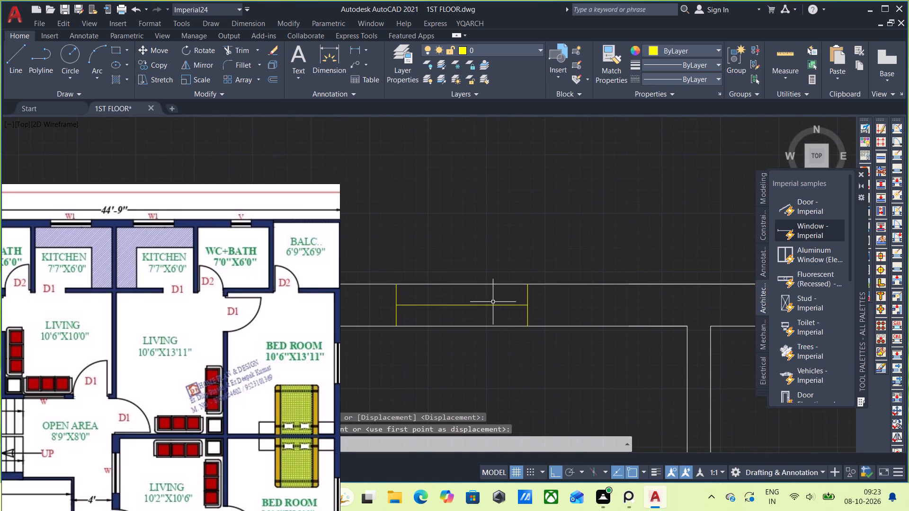
pyautogui.click(494, 306)
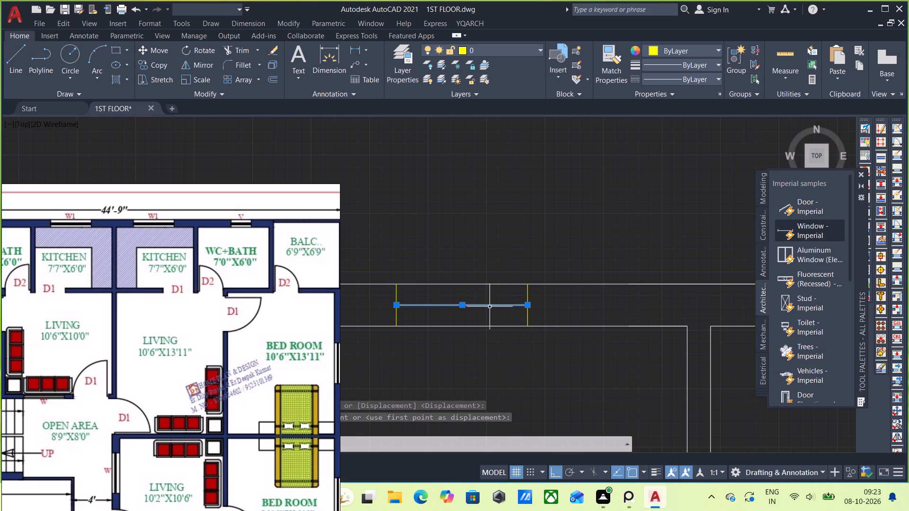
pyautogui.press('o')
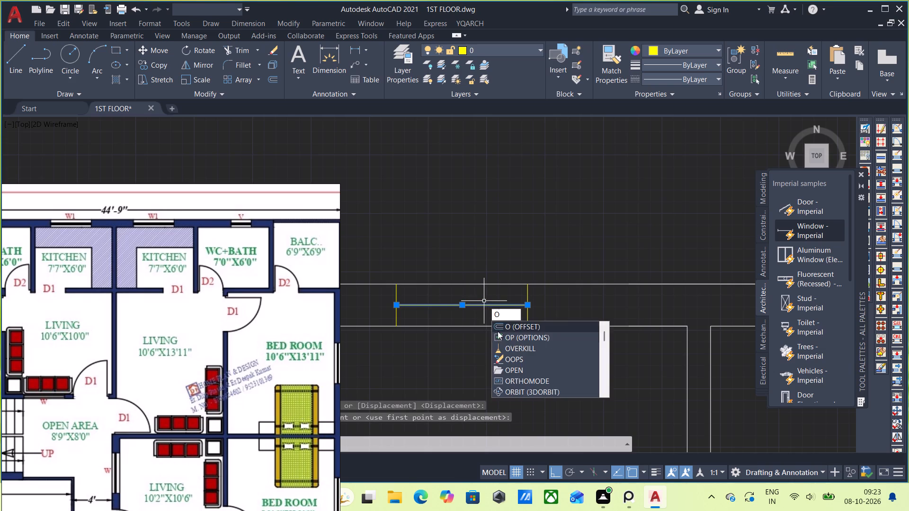
pyautogui.click(522, 322)
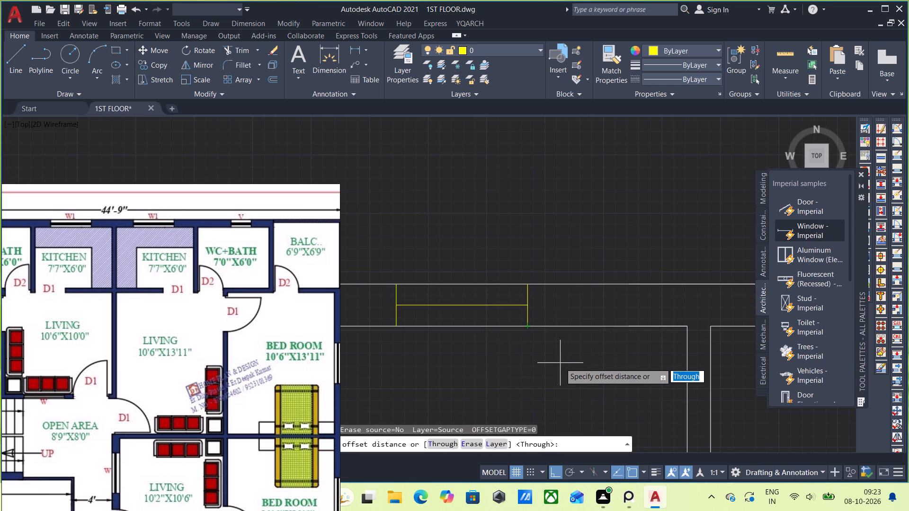
pyautogui.press('2')
pyautogui.press('Return')
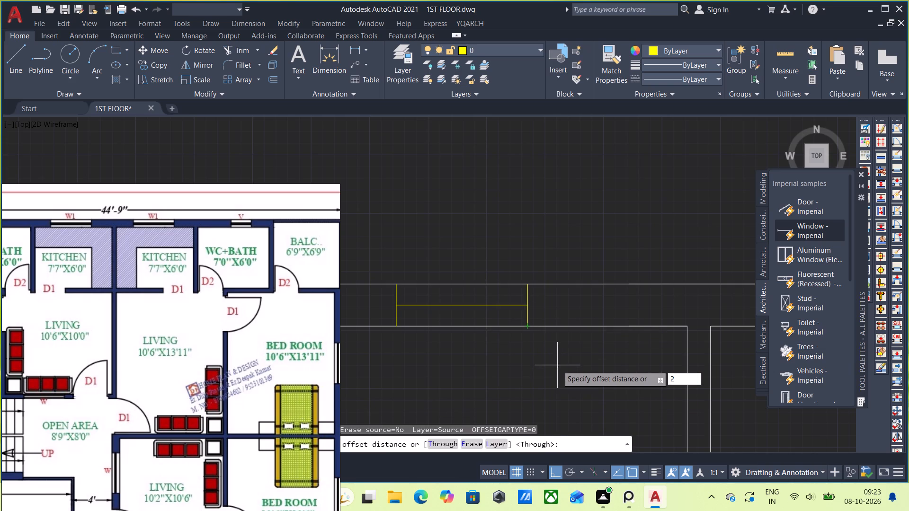
pyautogui.click(483, 306)
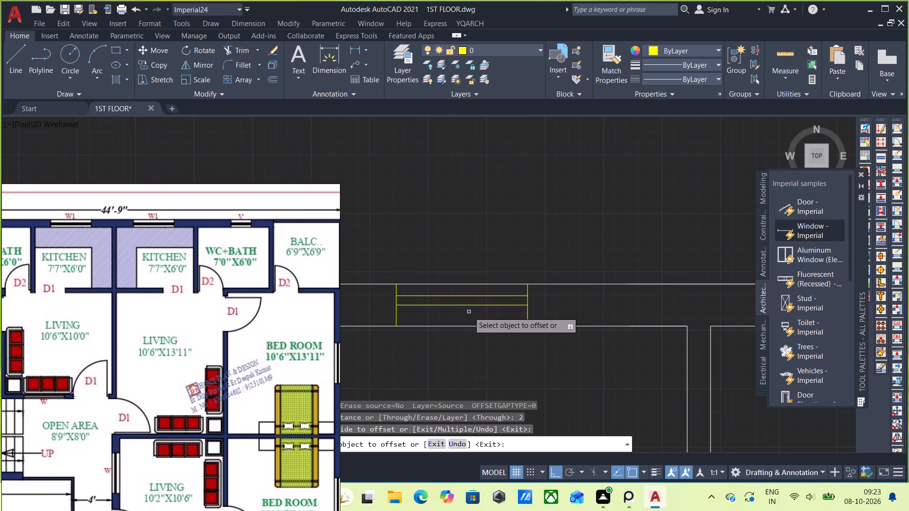
pyautogui.scroll(-1, 469, 312)
pyautogui.press('Escape')
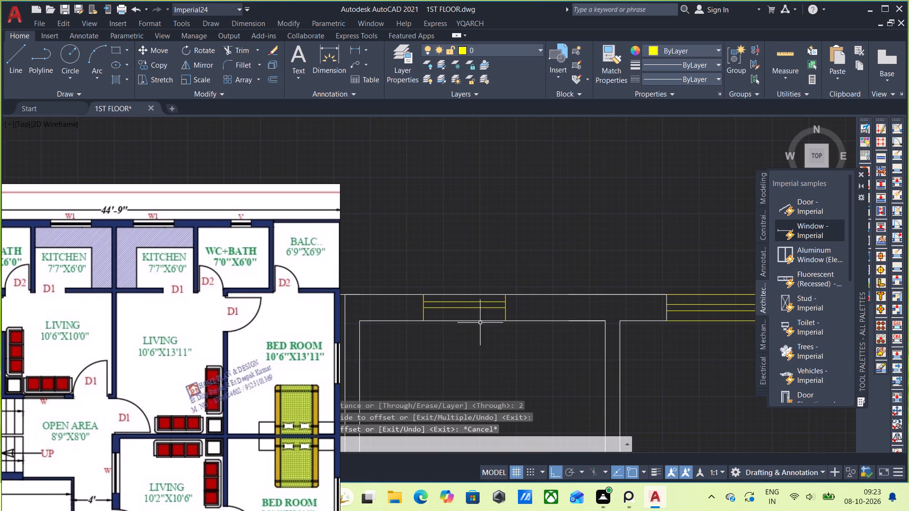
# Move both horizontal window lines about 1.2" south so the pair sits centred in the wall thickness.
pyautogui.scroll(1, 469, 310)
pyautogui.moveTo(483, 312); pyautogui.dragTo(478, 308)
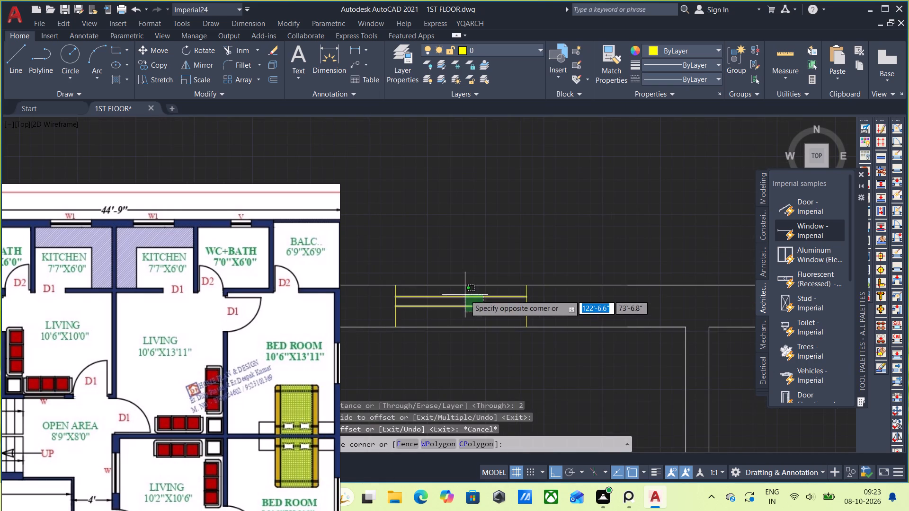
pyautogui.click(465, 295)
pyautogui.press('m')
pyautogui.press('Return')
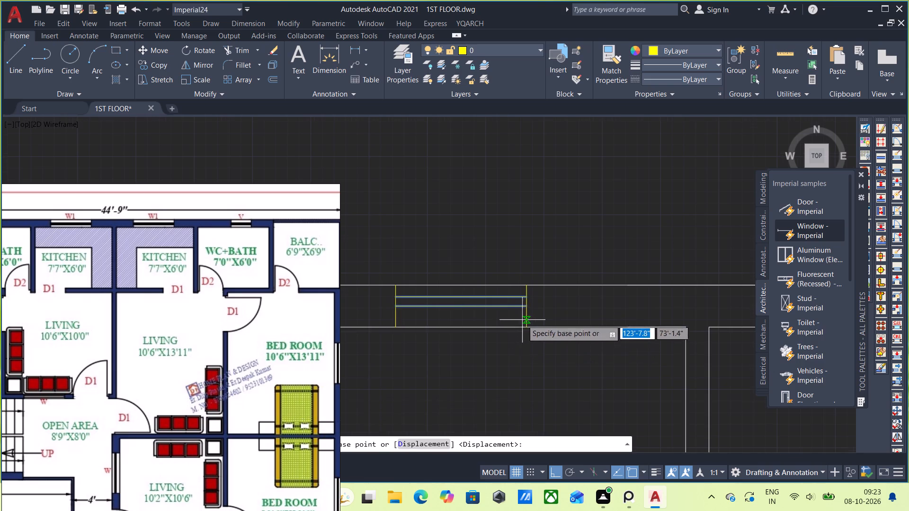
pyautogui.scroll(1, 522, 318)
pyautogui.click(529, 299)
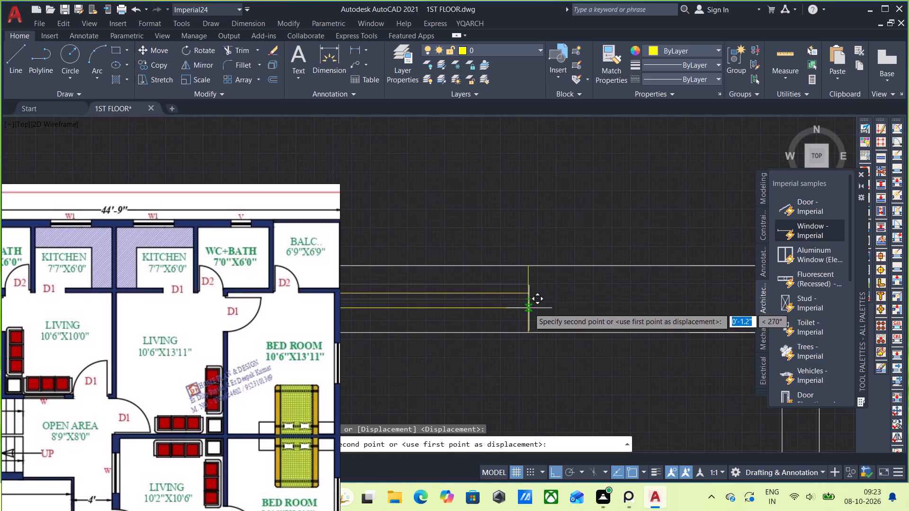
pyautogui.click(529, 308)
pyautogui.press('Escape')
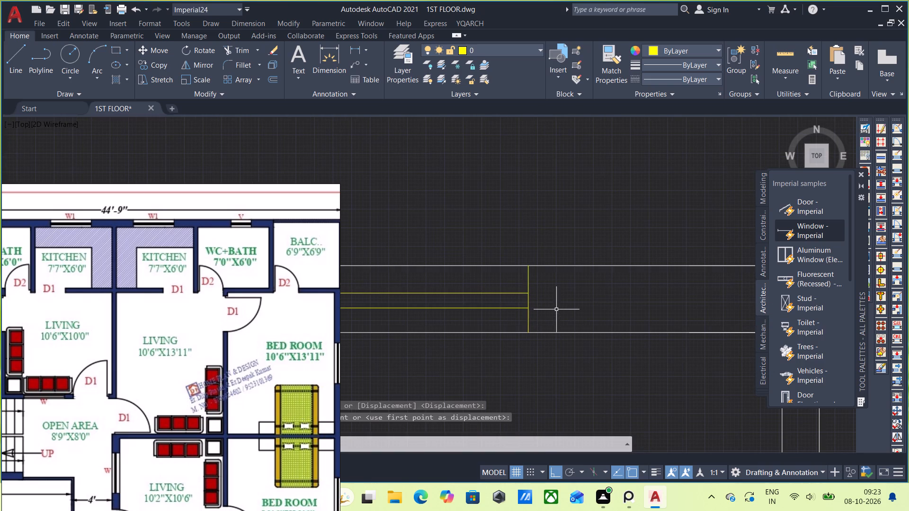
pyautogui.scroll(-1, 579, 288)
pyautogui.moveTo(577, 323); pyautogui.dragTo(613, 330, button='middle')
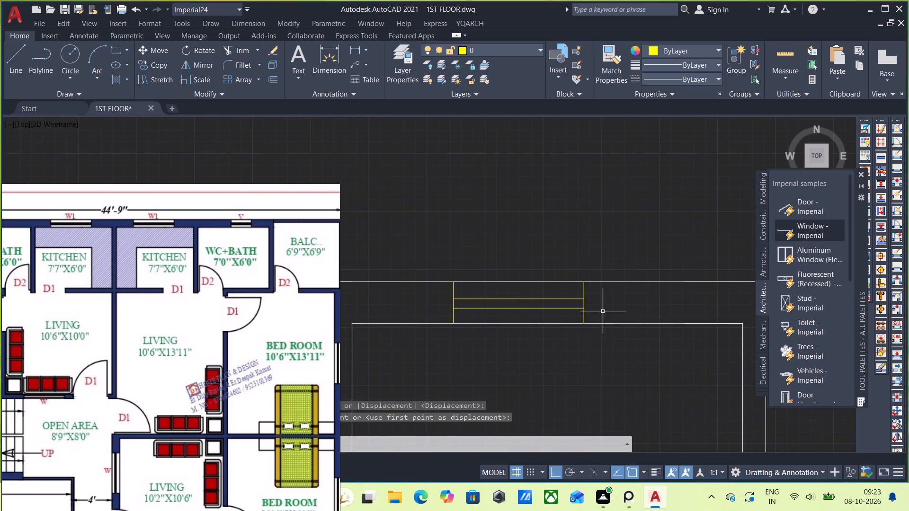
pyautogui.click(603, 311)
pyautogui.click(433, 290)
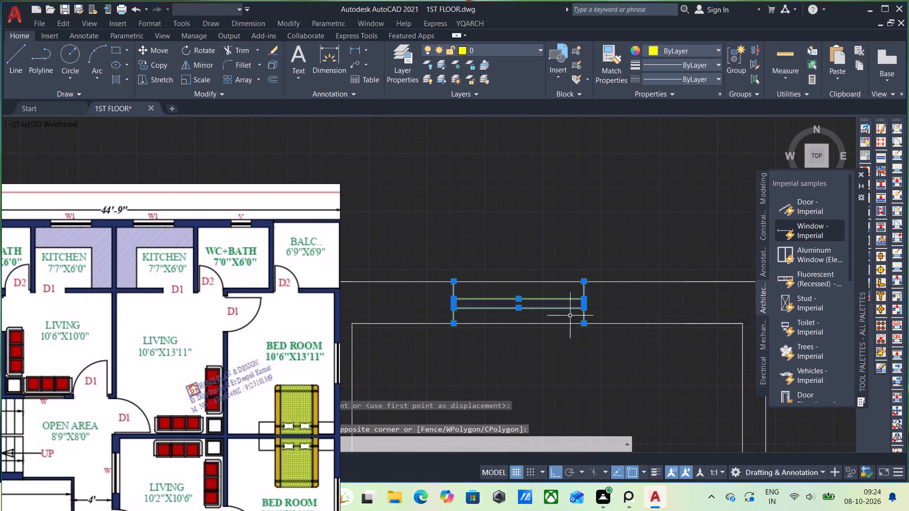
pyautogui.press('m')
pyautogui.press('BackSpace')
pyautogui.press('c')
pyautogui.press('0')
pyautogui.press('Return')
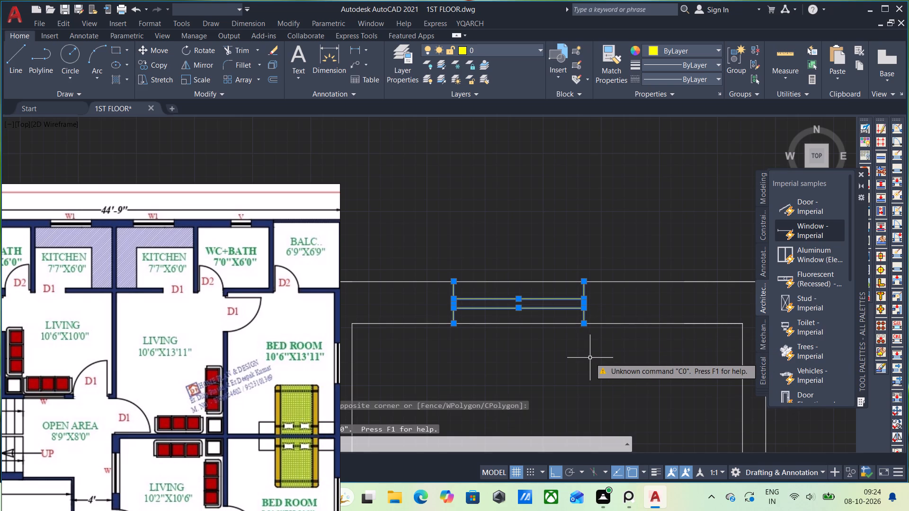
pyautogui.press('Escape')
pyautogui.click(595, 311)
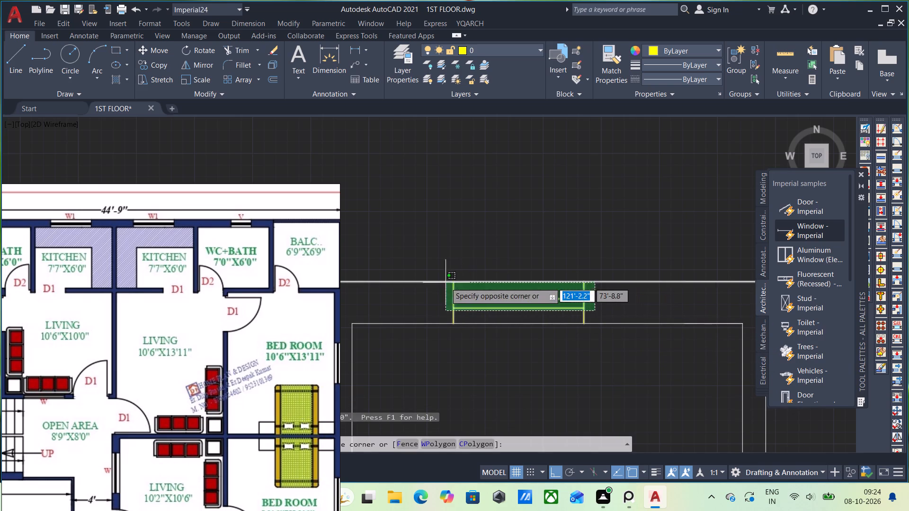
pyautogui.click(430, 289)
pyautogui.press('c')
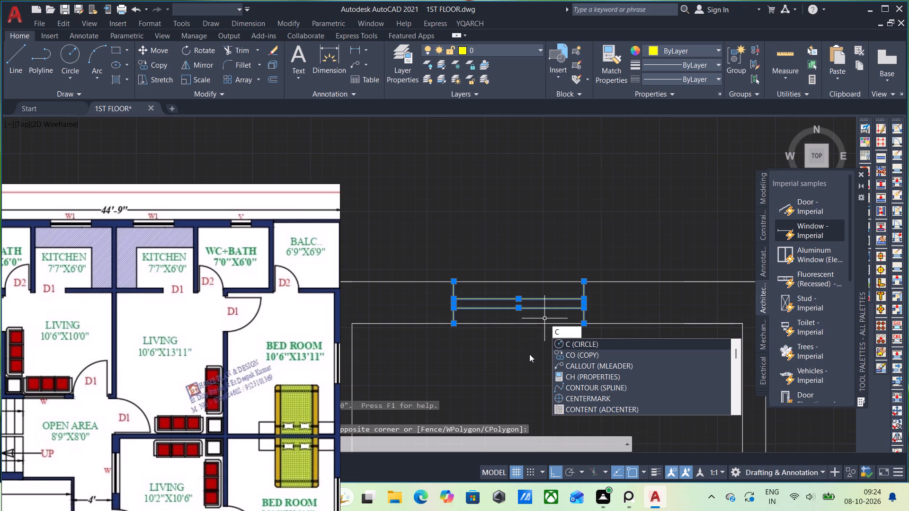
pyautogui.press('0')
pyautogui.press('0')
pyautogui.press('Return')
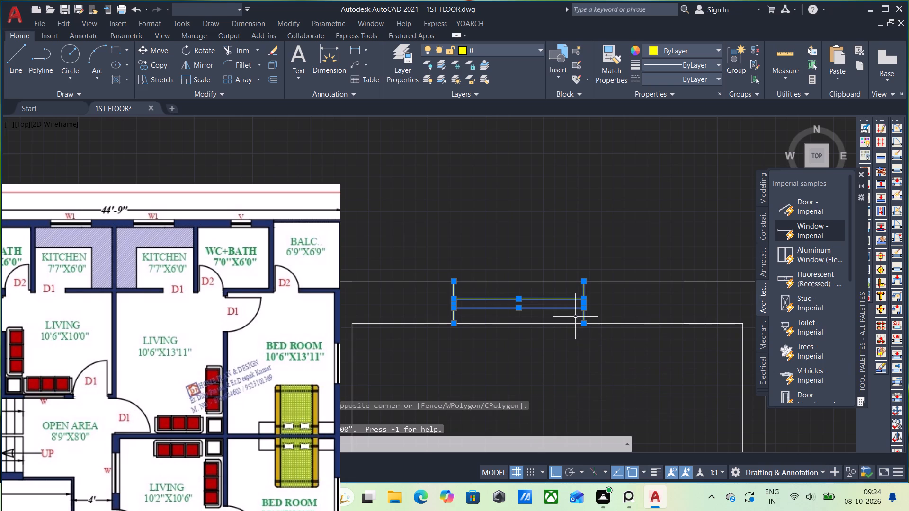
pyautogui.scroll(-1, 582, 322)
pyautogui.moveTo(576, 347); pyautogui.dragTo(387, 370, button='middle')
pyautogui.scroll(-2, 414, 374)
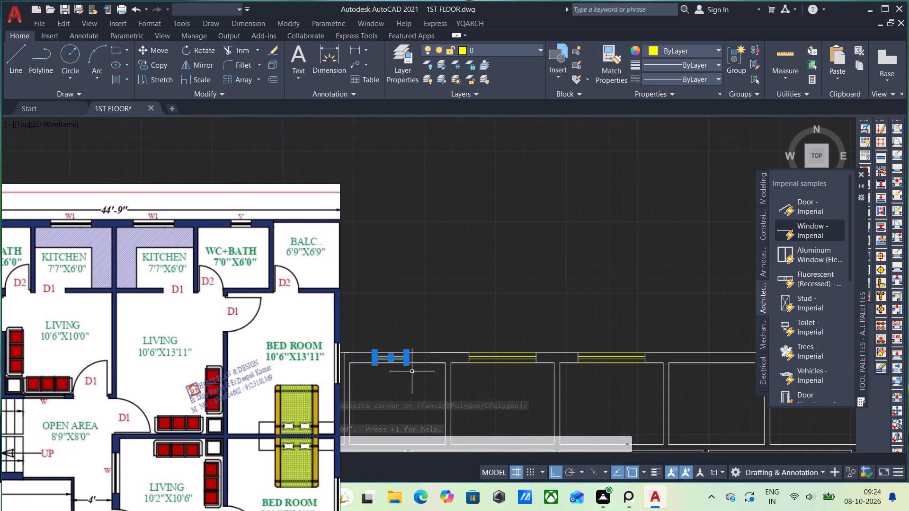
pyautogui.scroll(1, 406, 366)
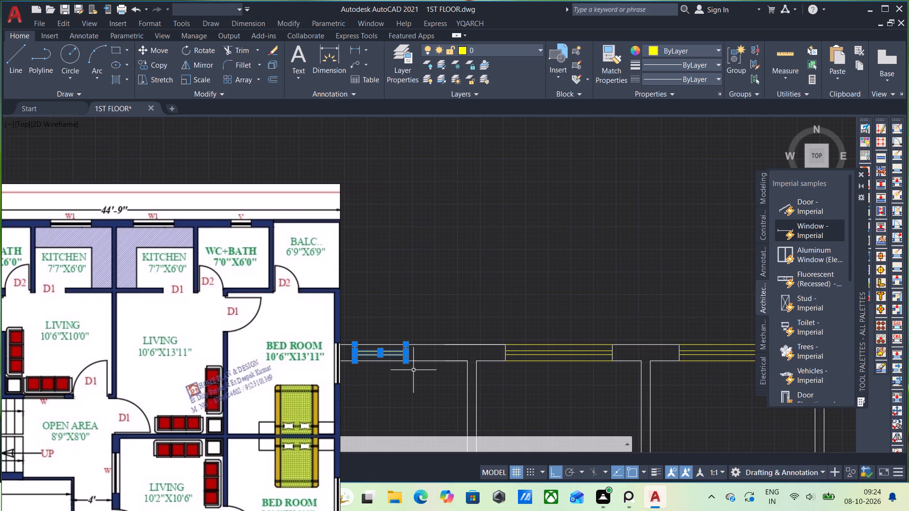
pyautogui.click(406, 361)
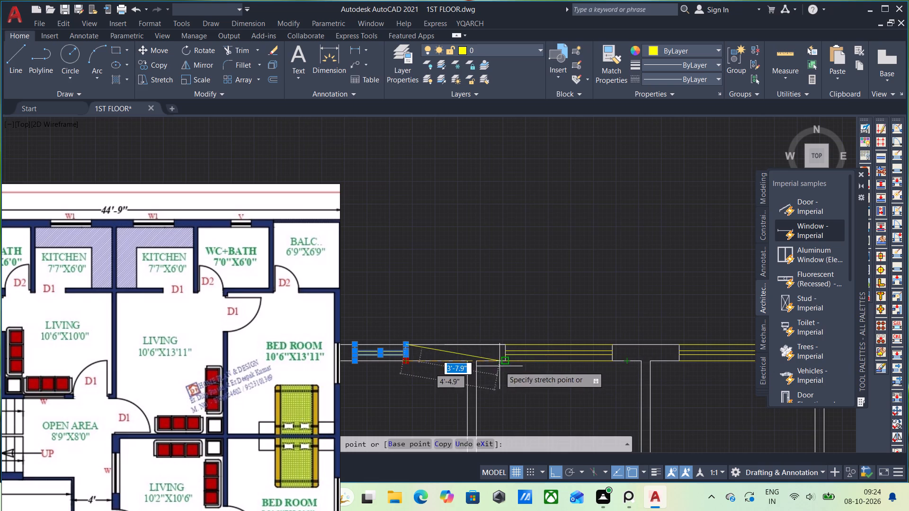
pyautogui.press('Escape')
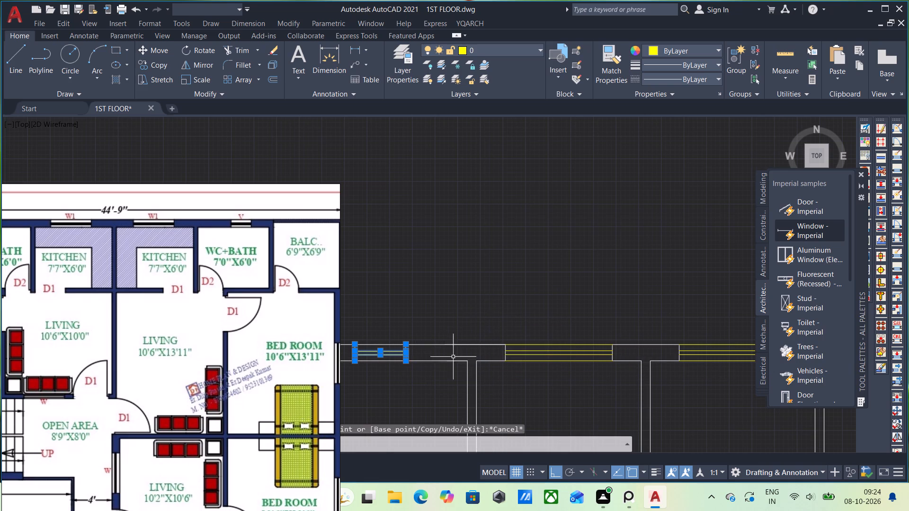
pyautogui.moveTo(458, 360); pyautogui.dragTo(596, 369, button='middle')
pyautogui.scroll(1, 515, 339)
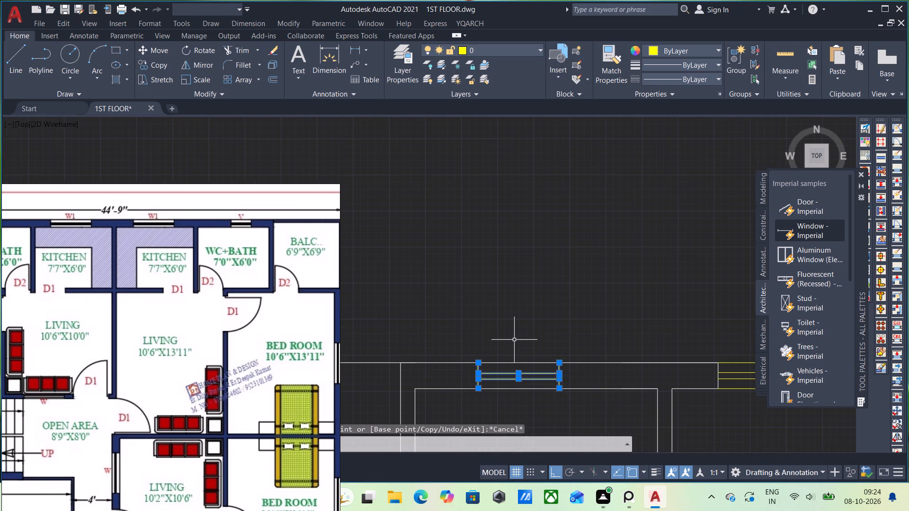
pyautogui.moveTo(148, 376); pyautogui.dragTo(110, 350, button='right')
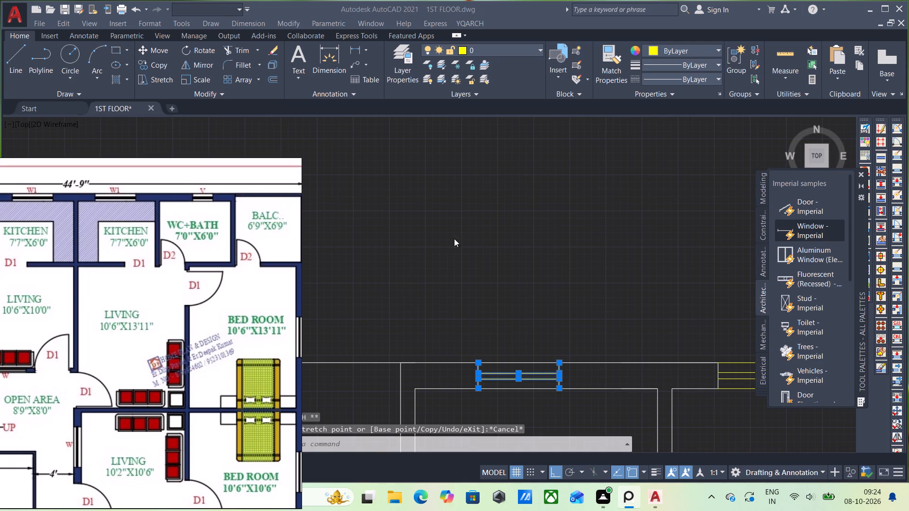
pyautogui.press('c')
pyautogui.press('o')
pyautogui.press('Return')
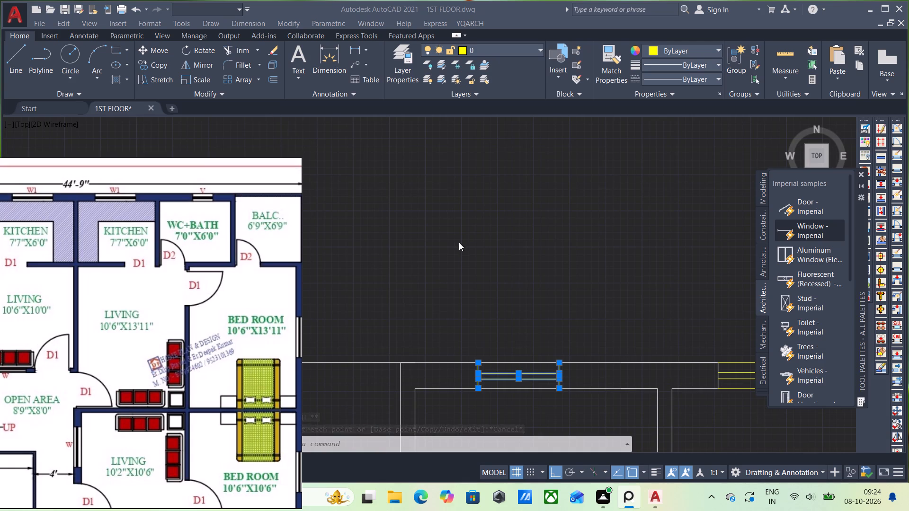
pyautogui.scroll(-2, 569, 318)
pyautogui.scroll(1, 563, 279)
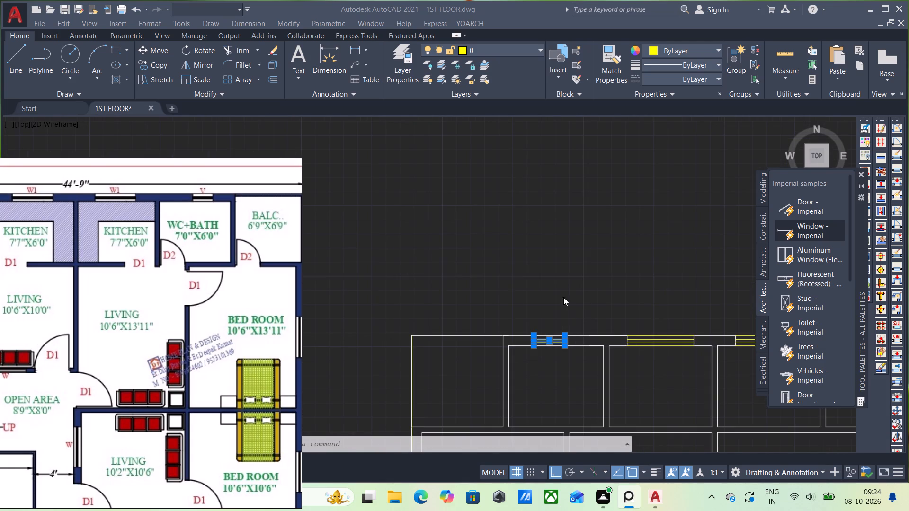
# Copy the finished WC+Bath window about 24'-2" east along the top outer wall to the eastern WC+Bath.
pyautogui.moveTo(587, 343); pyautogui.dragTo(524, 284, button='middle')
pyautogui.moveTo(579, 382); pyautogui.dragTo(567, 353, button='middle')
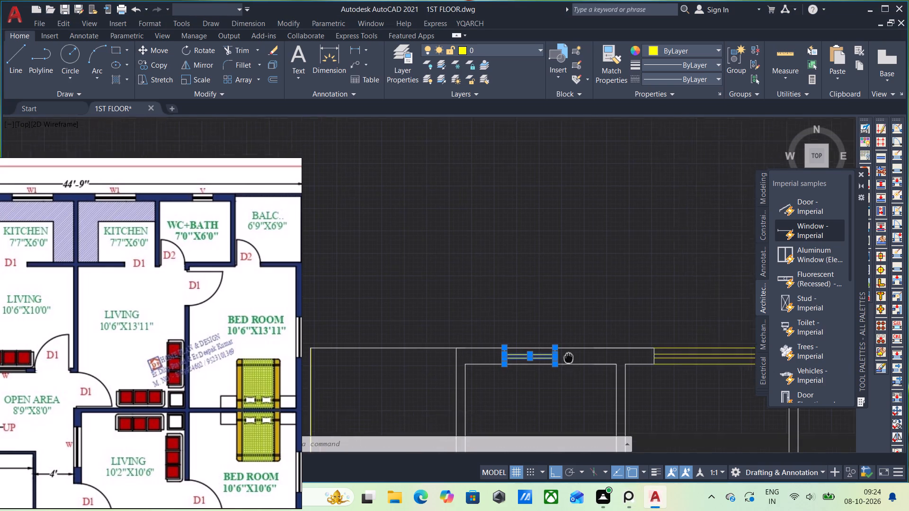
pyautogui.moveTo(567, 353); pyautogui.dragTo(572, 321, button='middle')
pyautogui.scroll(1, 565, 289)
pyautogui.press('c')
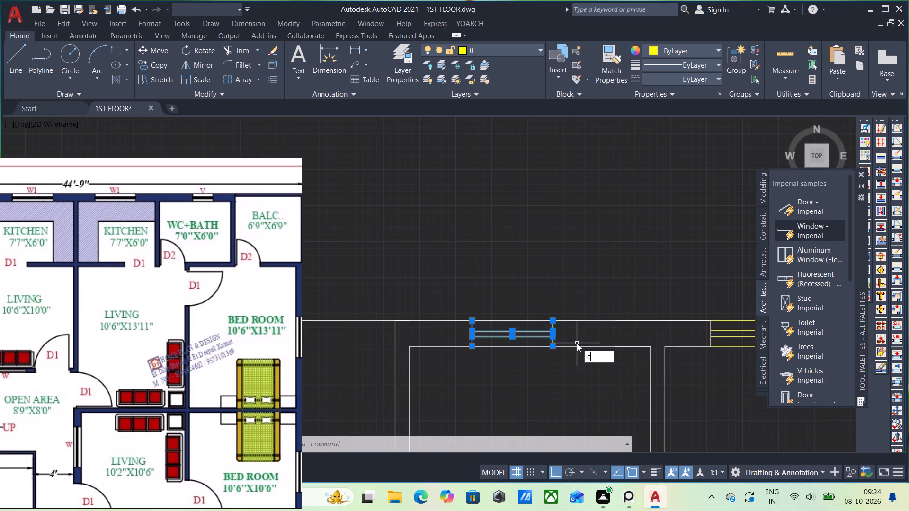
pyautogui.press('o')
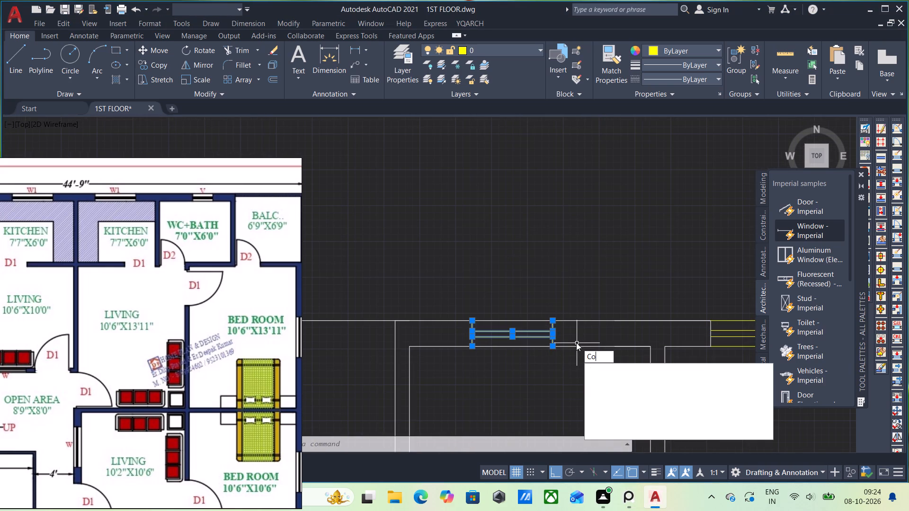
pyautogui.click(599, 366)
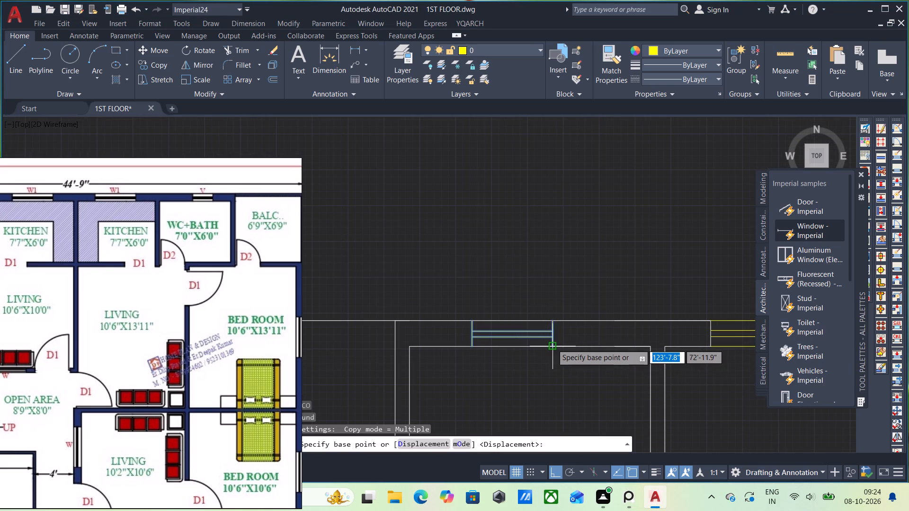
pyautogui.click(552, 344)
pyautogui.scroll(-1, 646, 345)
pyautogui.moveTo(638, 346); pyautogui.dragTo(326, 377, button='middle')
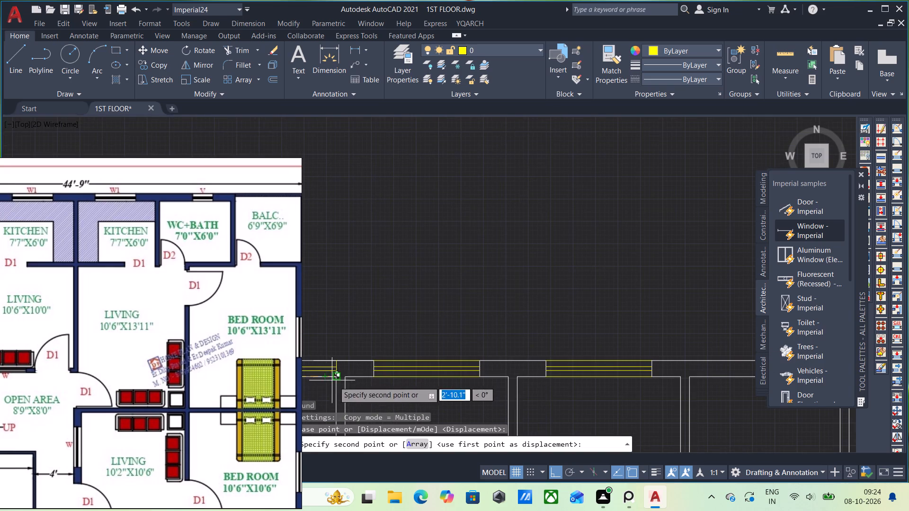
pyautogui.moveTo(578, 381); pyautogui.dragTo(366, 392, button='middle')
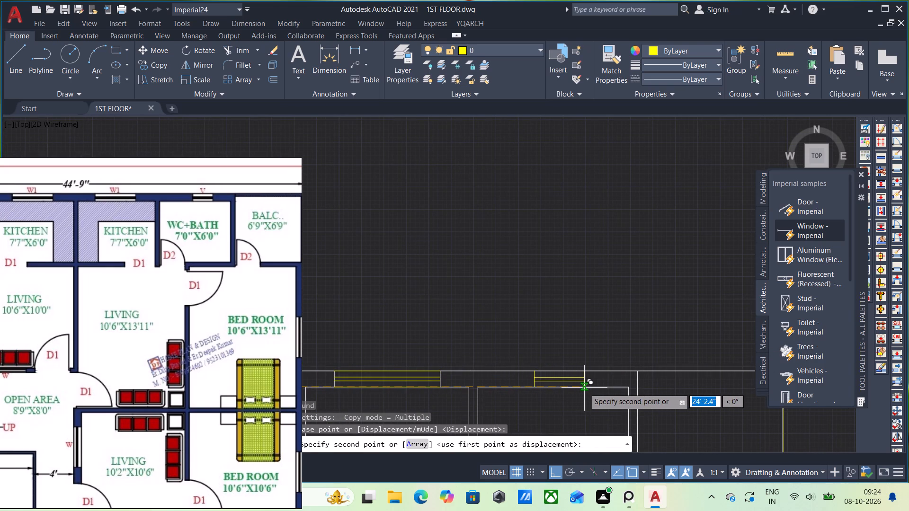
pyautogui.click(584, 388)
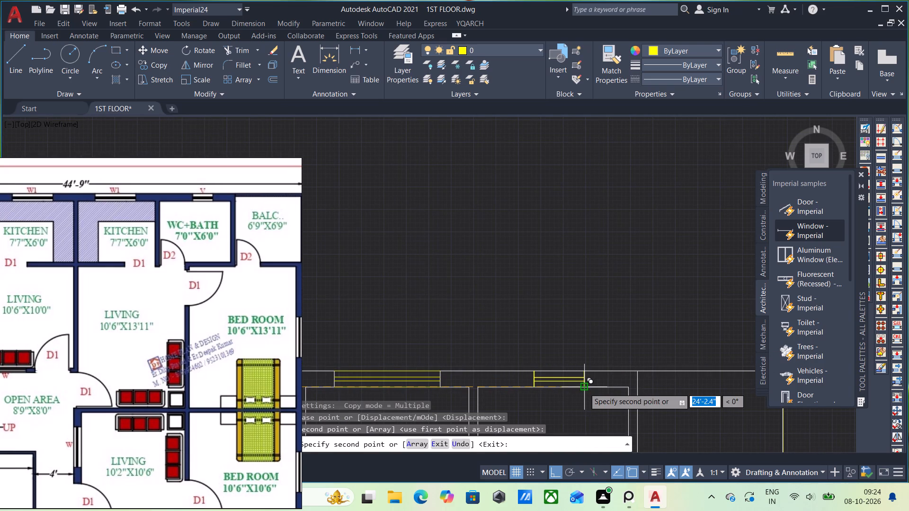
# Turn Ortho off and place another copy of the window in the empty space above the top outer wall.
pyautogui.press('F8')
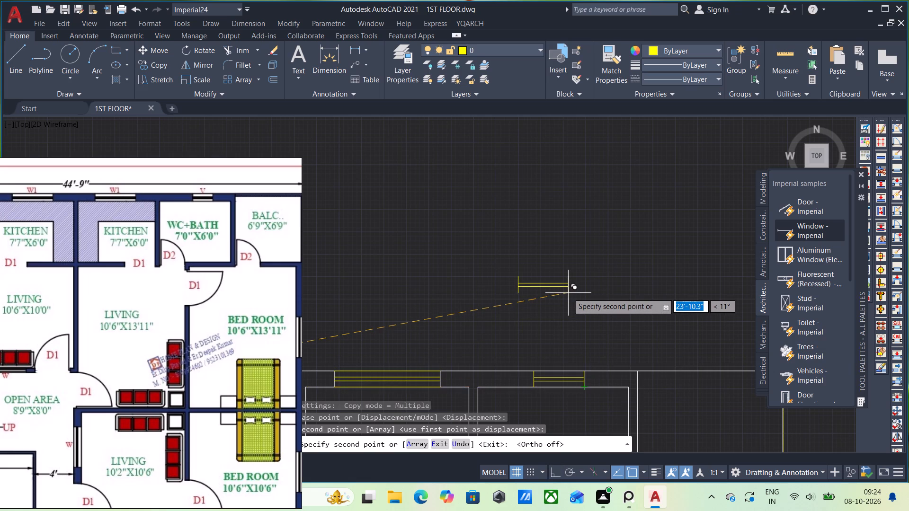
pyautogui.click(568, 293)
pyautogui.press('Escape')
# Rotate the loose window copy above the plan about its lower east corner so it stands vertical.
pyautogui.click(591, 316)
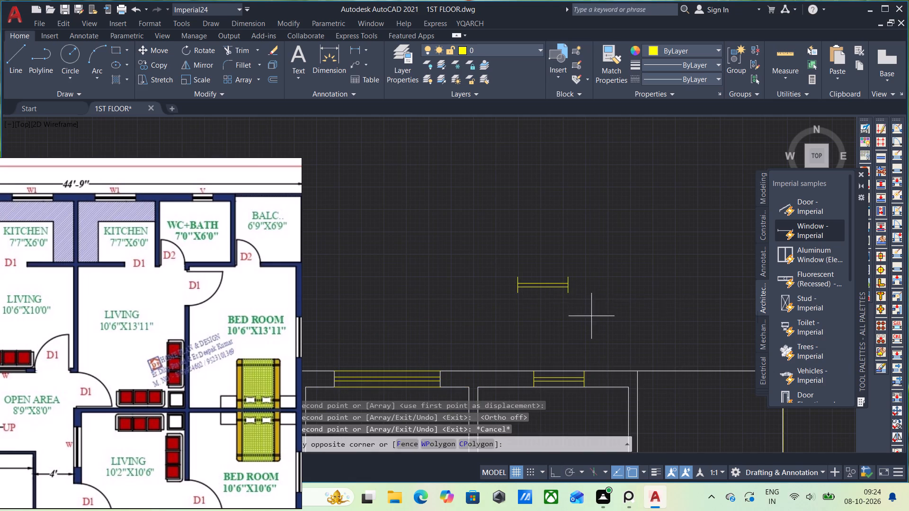
pyautogui.click(465, 252)
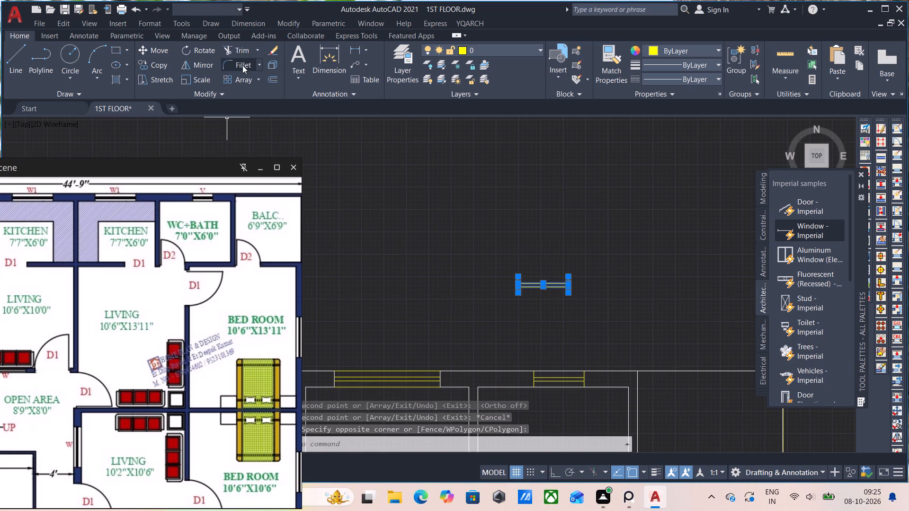
pyautogui.click(193, 50)
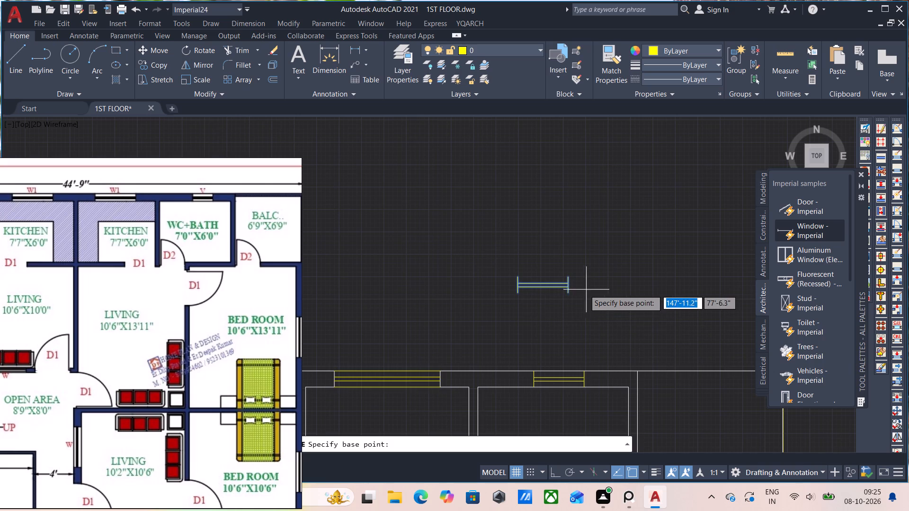
pyautogui.click(566, 293)
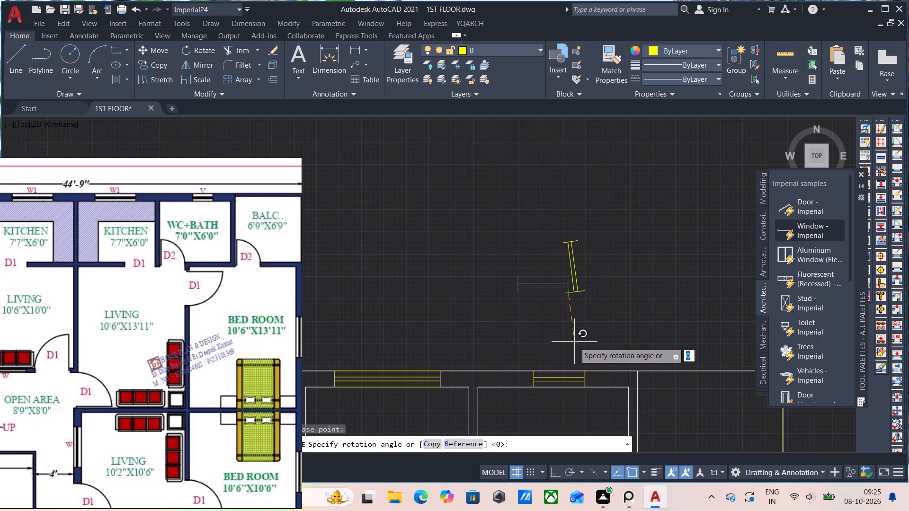
pyautogui.click(572, 347)
# Copy the vertical window into the west outer wall of the upper 7'3"X6'0" kitchen, following the reference plan.
pyautogui.moveTo(596, 326); pyautogui.dragTo(592, 321)
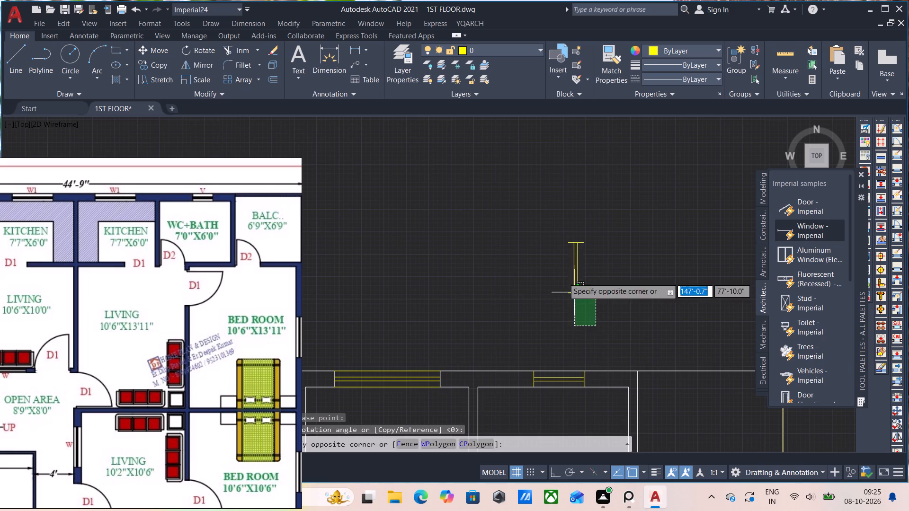
pyautogui.click(520, 206)
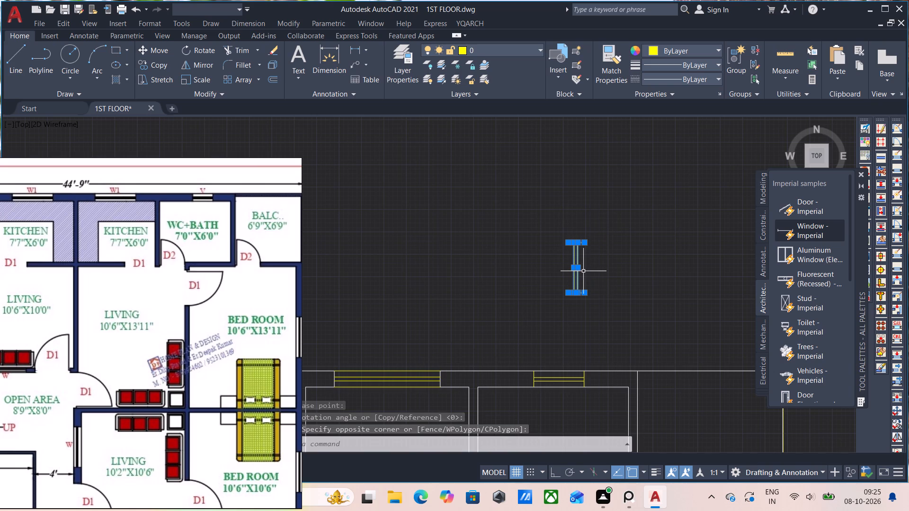
pyautogui.press('c')
pyautogui.press('o')
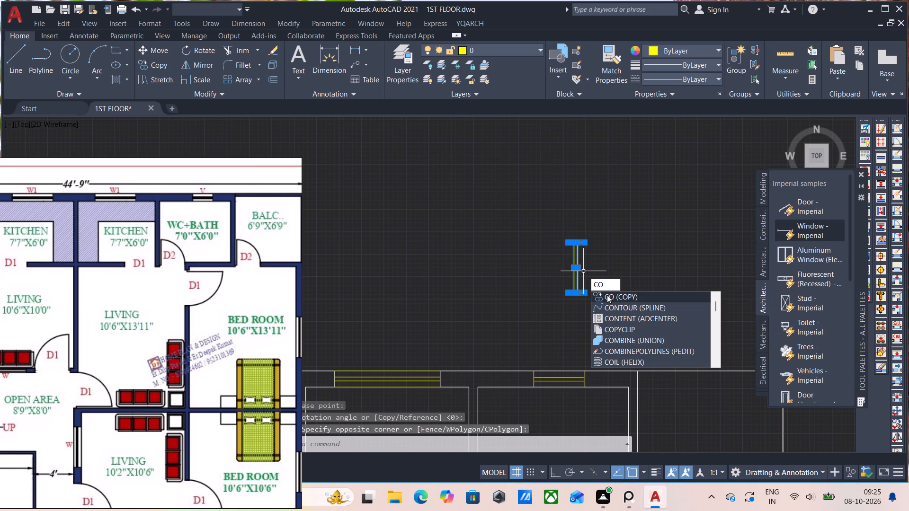
pyautogui.click(619, 299)
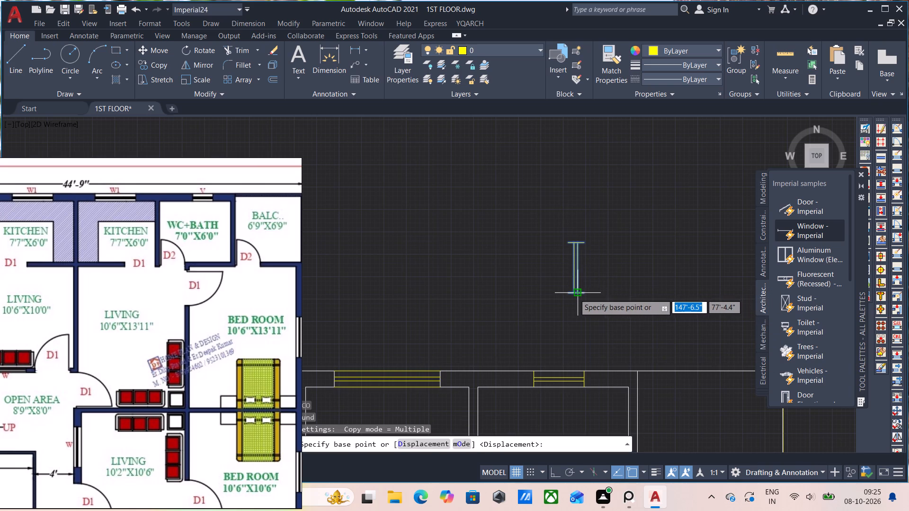
pyautogui.click(574, 294)
pyautogui.scroll(-1, 517, 346)
pyautogui.moveTo(500, 387); pyautogui.dragTo(592, 214, button='middle')
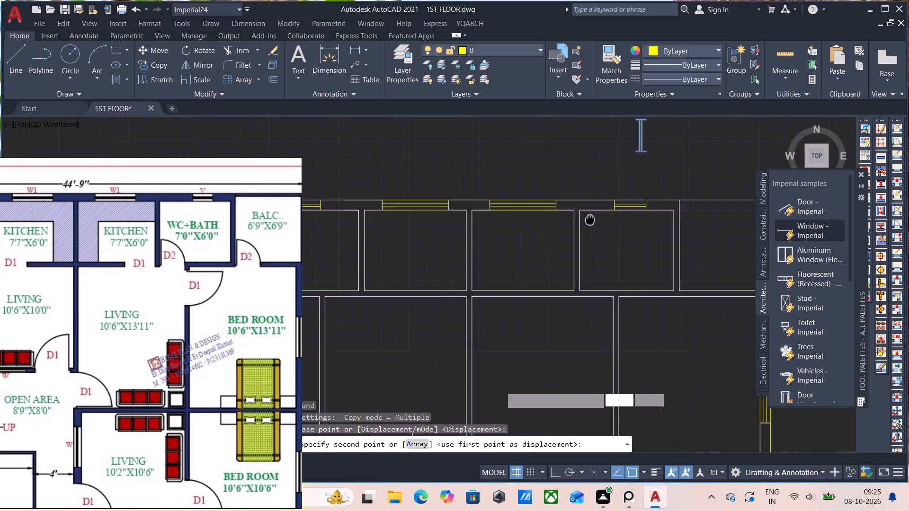
pyautogui.moveTo(592, 214); pyautogui.dragTo(601, 195, button='middle')
pyautogui.scroll(-3, 465, 346)
pyautogui.moveTo(480, 378); pyautogui.dragTo(529, 290, button='middle')
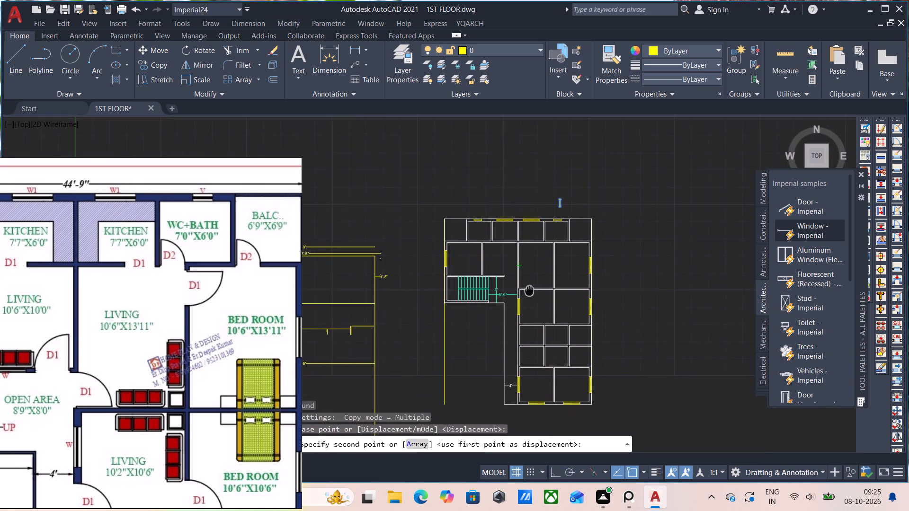
pyautogui.moveTo(529, 290); pyautogui.dragTo(527, 290, button='middle')
pyautogui.scroll(-2, 224, 355)
pyautogui.moveTo(208, 373); pyautogui.dragTo(221, 263, button='middle')
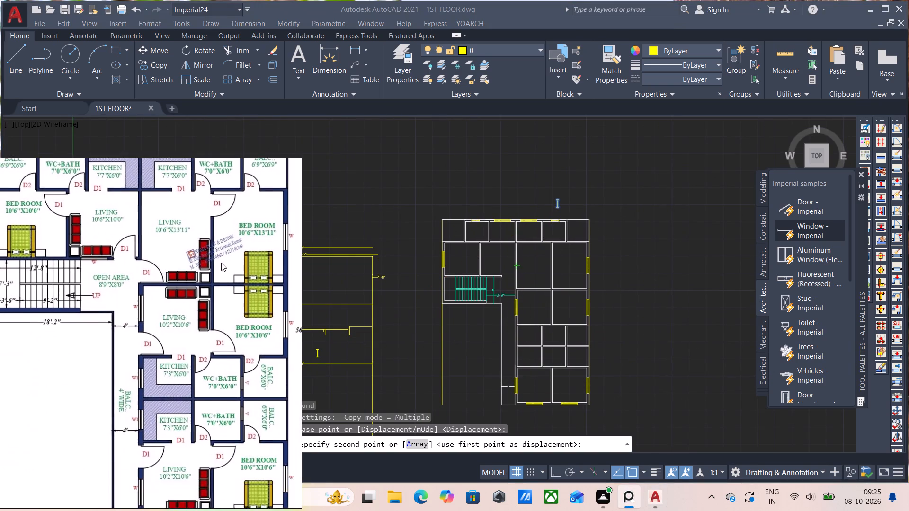
pyautogui.moveTo(221, 263); pyautogui.dragTo(221, 260, button='middle')
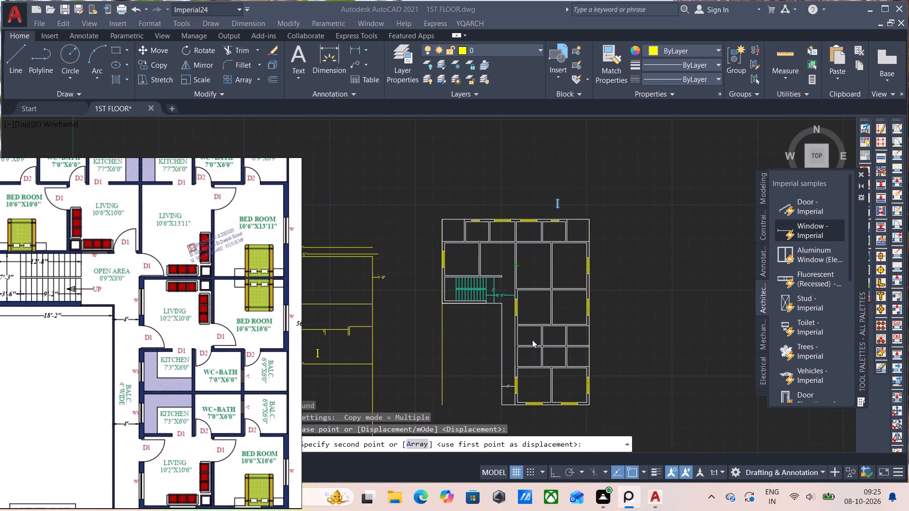
pyautogui.click(532, 339)
pyautogui.scroll(1, 535, 359)
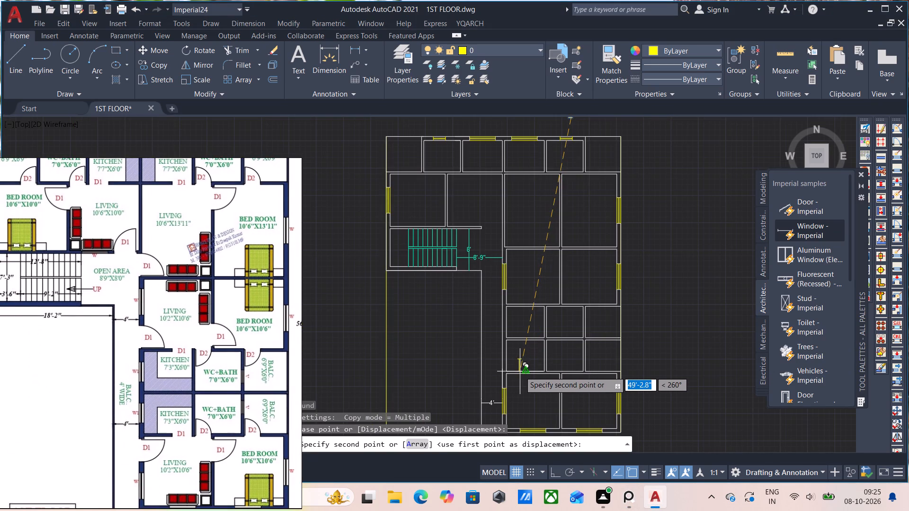
pyautogui.scroll(2, 530, 335)
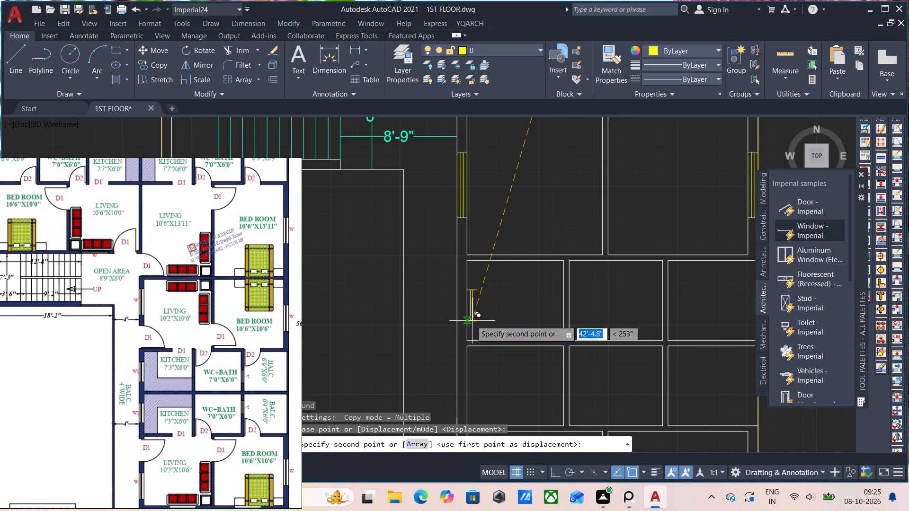
pyautogui.click(463, 320)
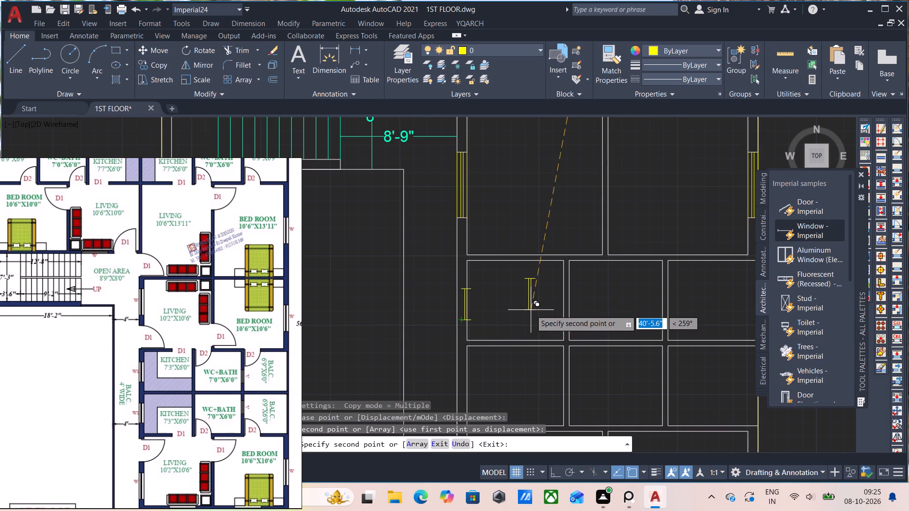
# Move the upper kitchen's window so its lower east corner snaps onto the inner face of the west outer wall.
pyautogui.press('Escape')
pyautogui.scroll(2, 480, 312)
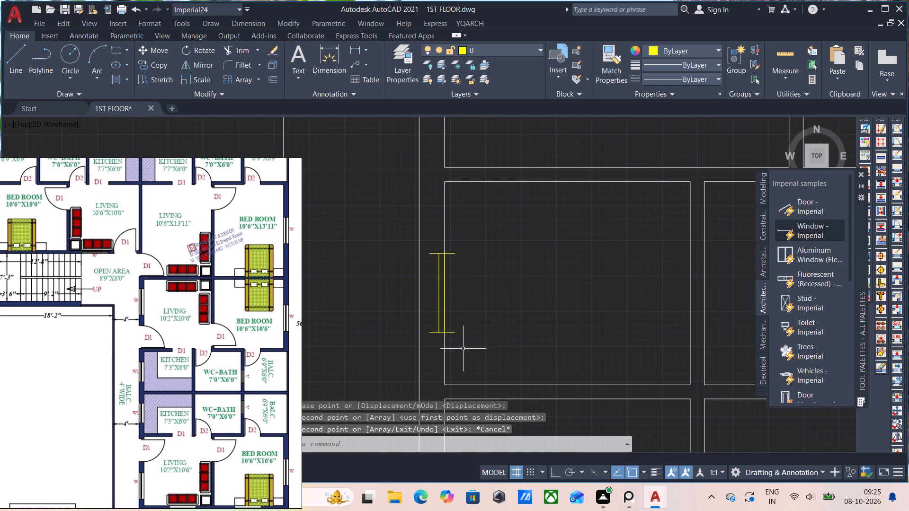
pyautogui.scroll(1, 450, 347)
pyautogui.click(457, 334)
pyautogui.click(449, 302)
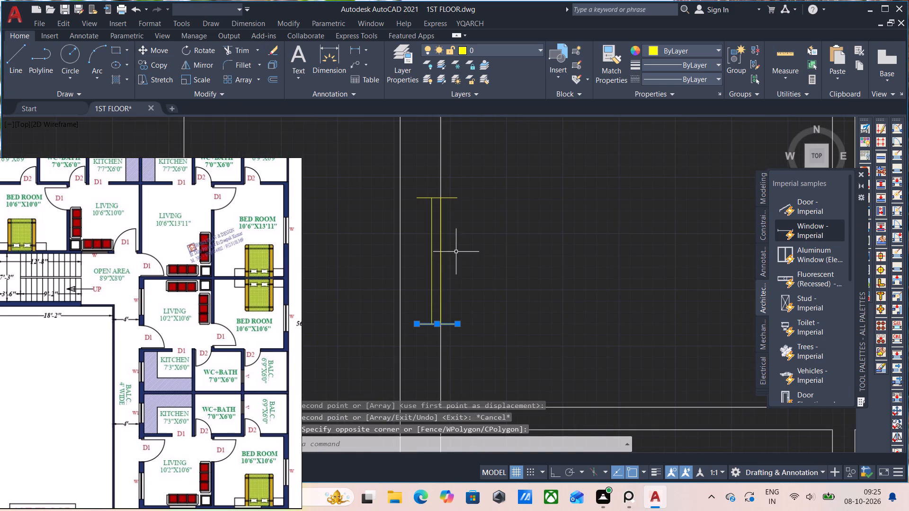
pyautogui.moveTo(459, 225); pyautogui.dragTo(455, 215)
pyautogui.click(448, 185)
pyautogui.click(444, 250)
pyautogui.click(428, 244)
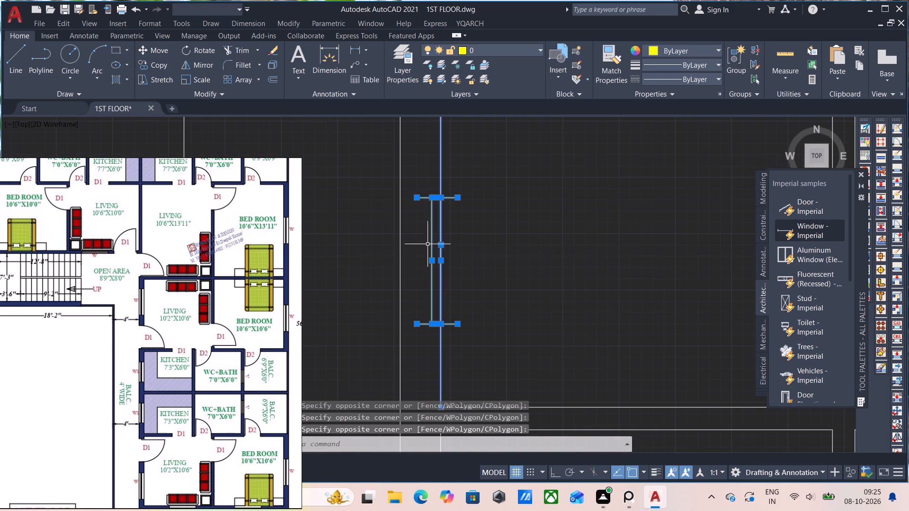
pyautogui.keyDown('shift'); pyautogui.click(468, 367); pyautogui.keyUp('shift')
pyautogui.keyDown('shift'); pyautogui.click(431, 365); pyautogui.keyUp('shift')
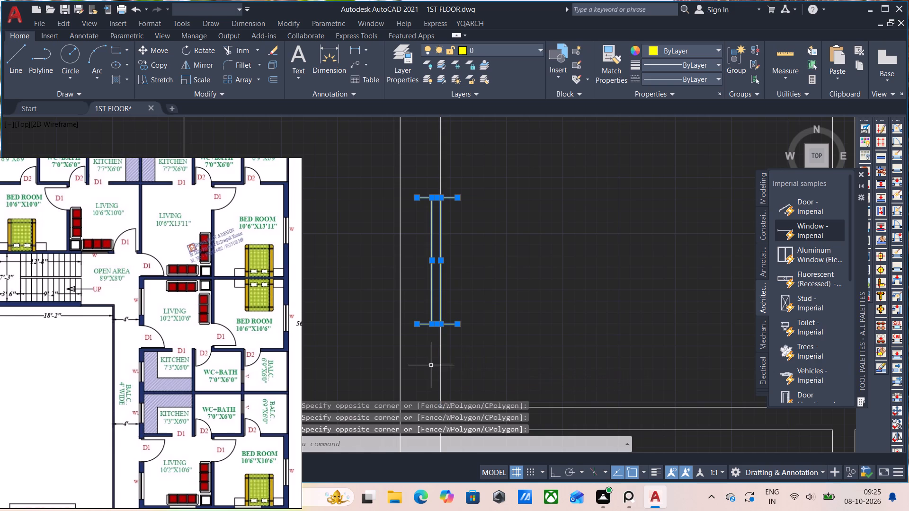
pyautogui.press('m')
pyautogui.press('Return')
pyautogui.click(455, 325)
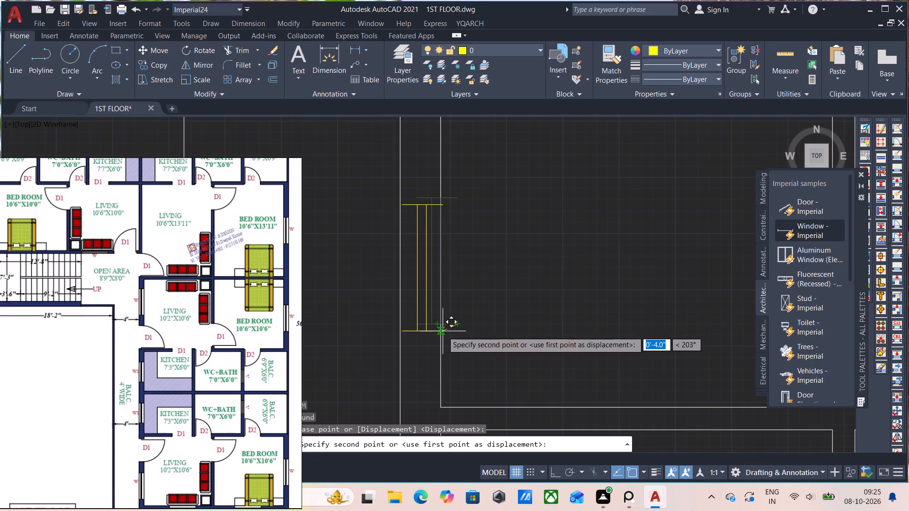
pyautogui.scroll(-2, 443, 328)
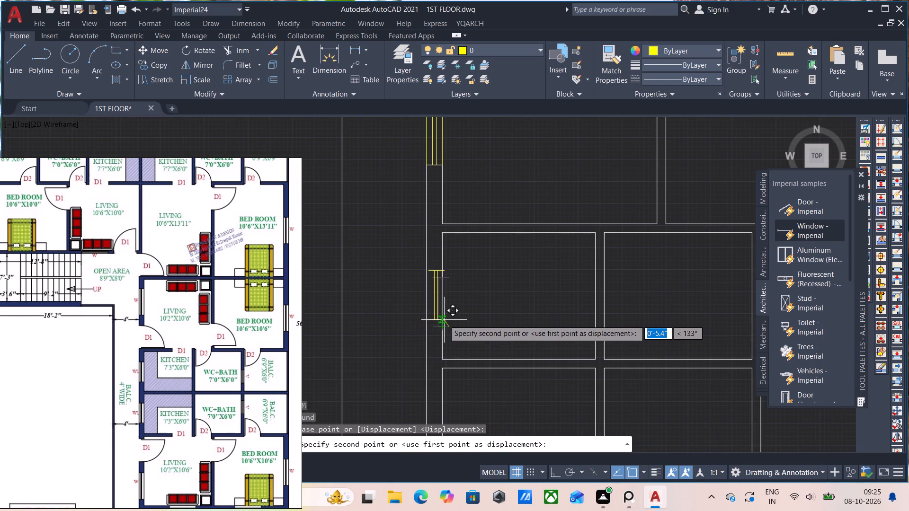
pyautogui.click(442, 320)
pyautogui.scroll(1, 481, 289)
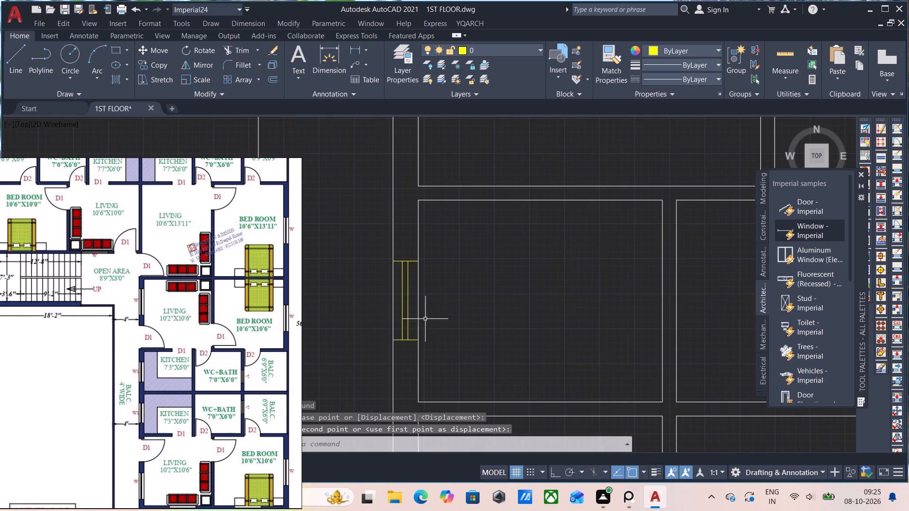
# Copy the aligned kitchen window about 6'-6" south along the west outer wall into the lower 7'3"X6'0" kitchen.
pyautogui.scroll(-4, 462, 312)
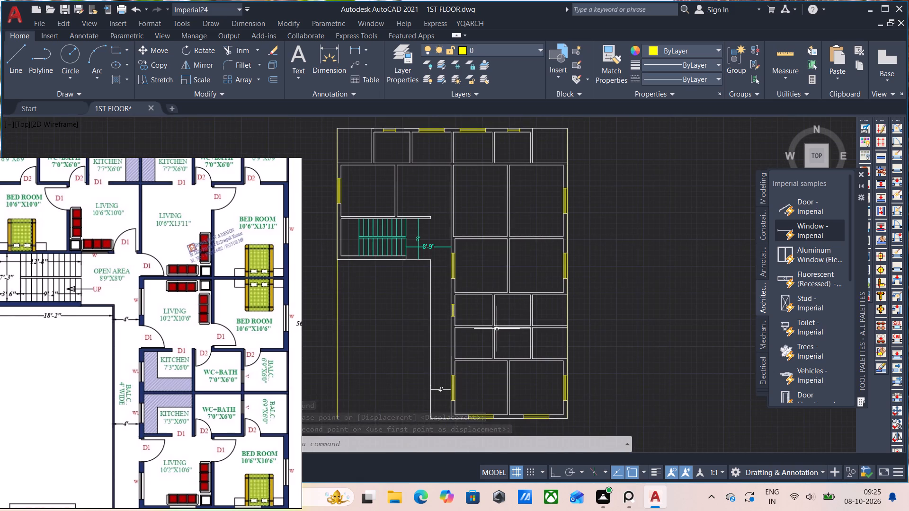
pyautogui.scroll(2, 497, 327)
pyautogui.scroll(2, 391, 313)
pyautogui.click(374, 291)
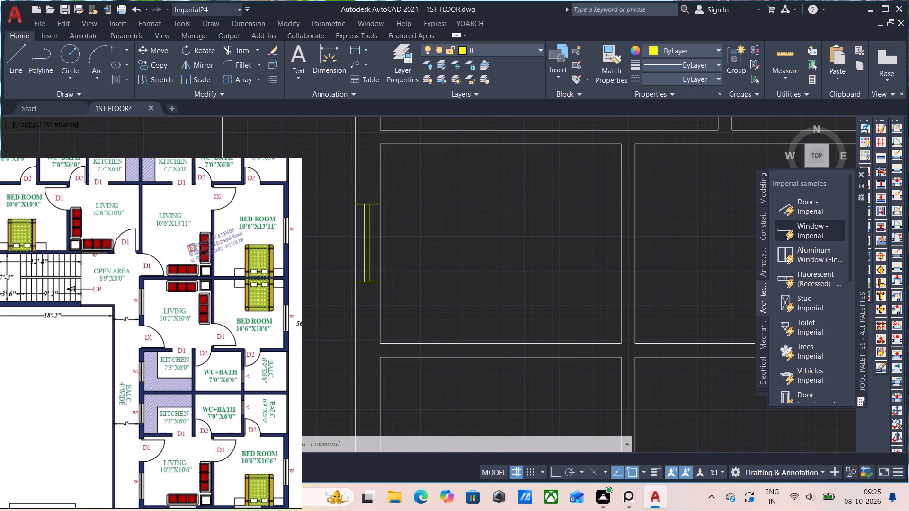
pyautogui.click(358, 191)
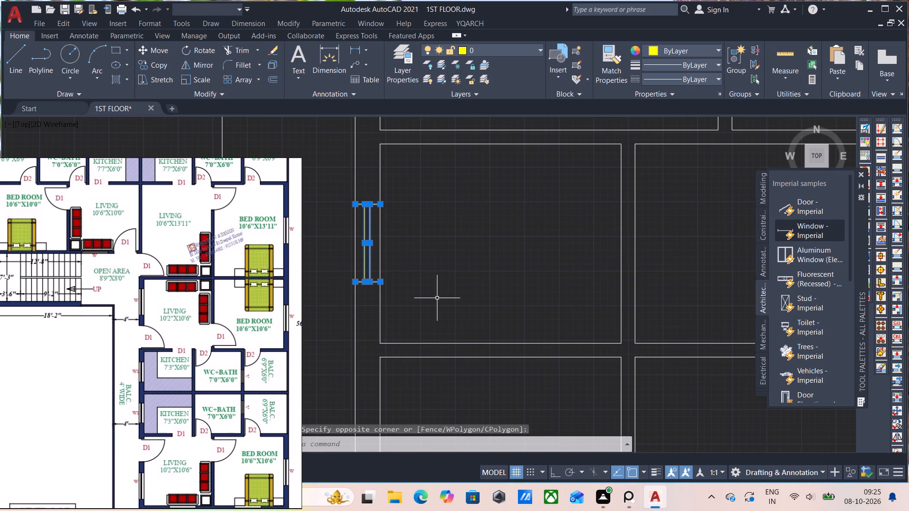
pyautogui.press('c')
pyautogui.press('o')
pyautogui.press('Return')
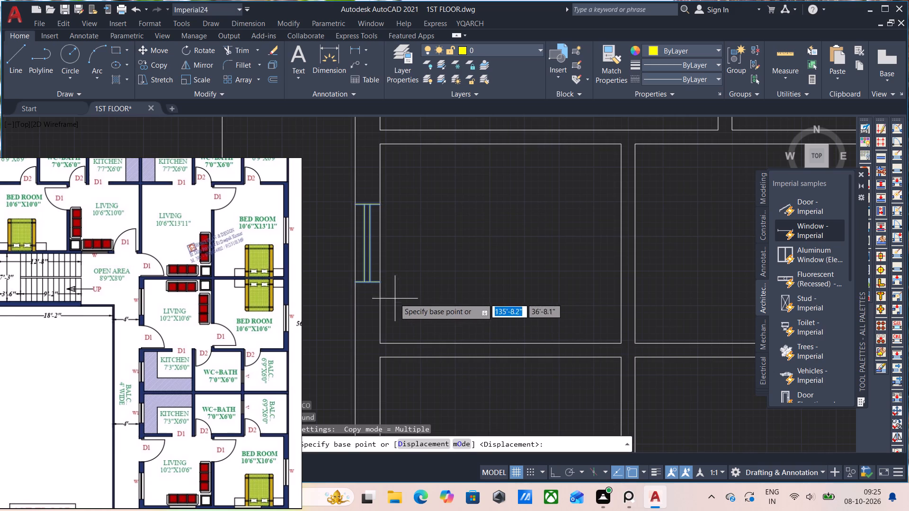
pyautogui.click(380, 281)
pyautogui.scroll(-2, 395, 352)
pyautogui.moveTo(395, 348); pyautogui.dragTo(401, 325, button='middle')
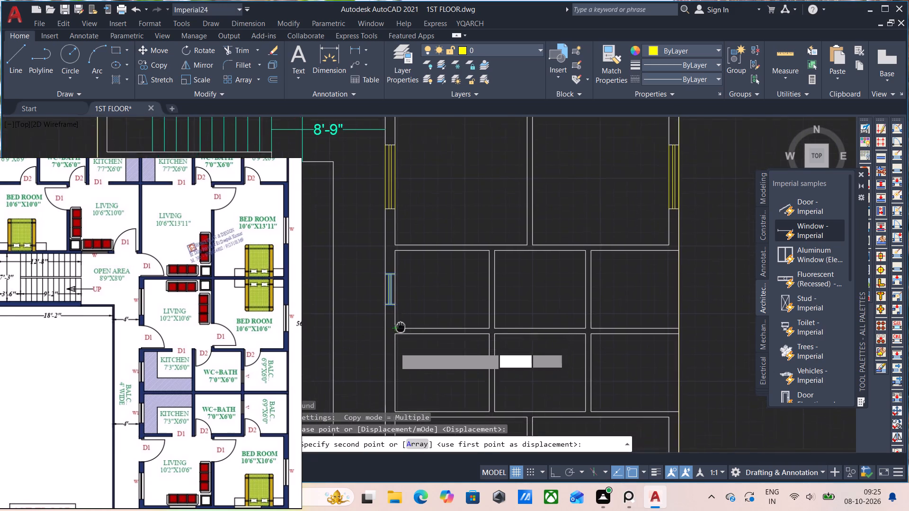
pyautogui.moveTo(401, 325); pyautogui.dragTo(411, 235, button='middle')
pyautogui.scroll(3, 406, 301)
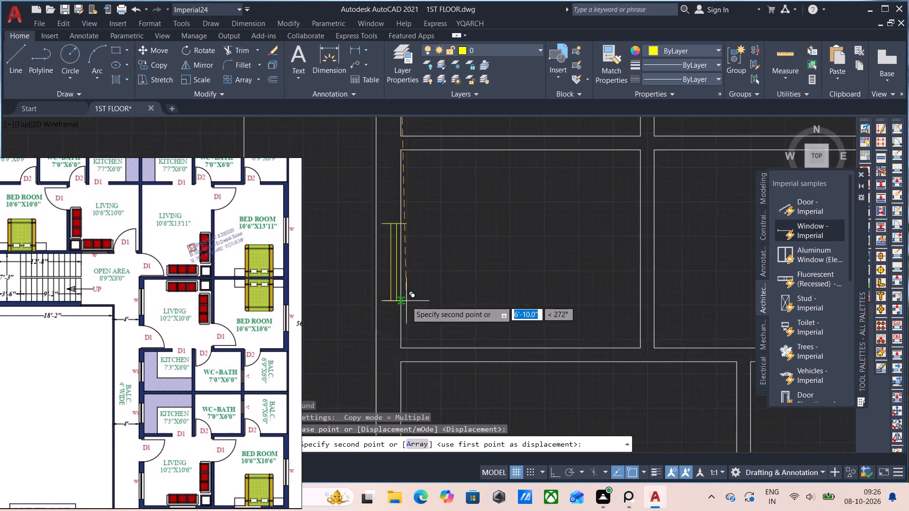
pyautogui.scroll(-2, 395, 284)
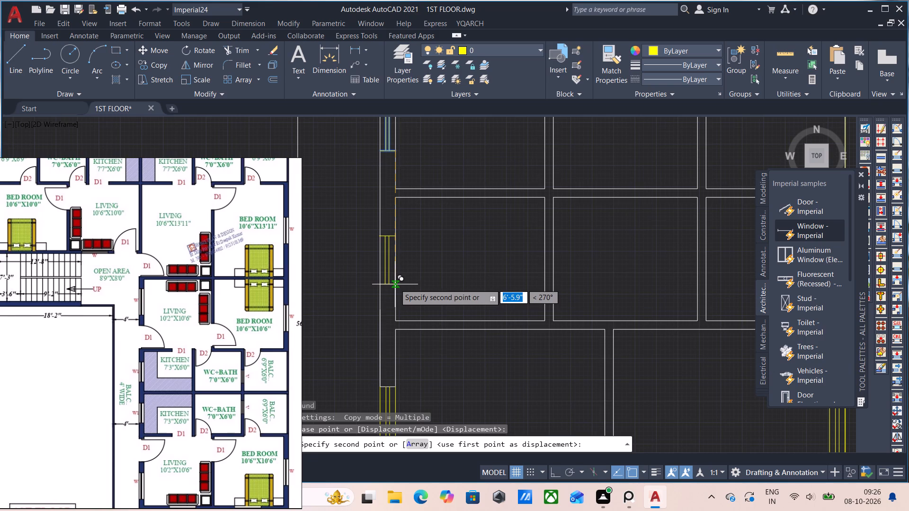
pyautogui.click(395, 284)
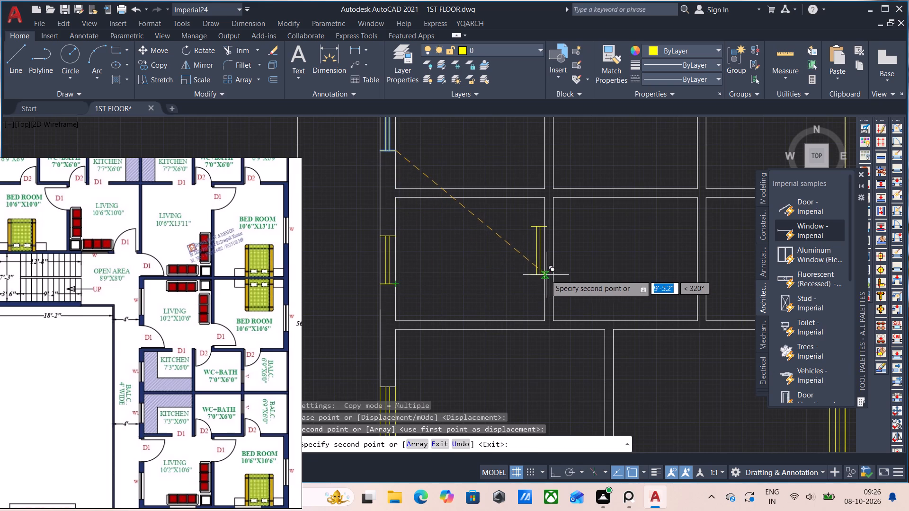
pyautogui.press('Escape')
# Save the 1ST FLOOR drawing.
pyautogui.scroll(-1, 524, 264)
pyautogui.moveTo(516, 277); pyautogui.dragTo(467, 336, button='middle')
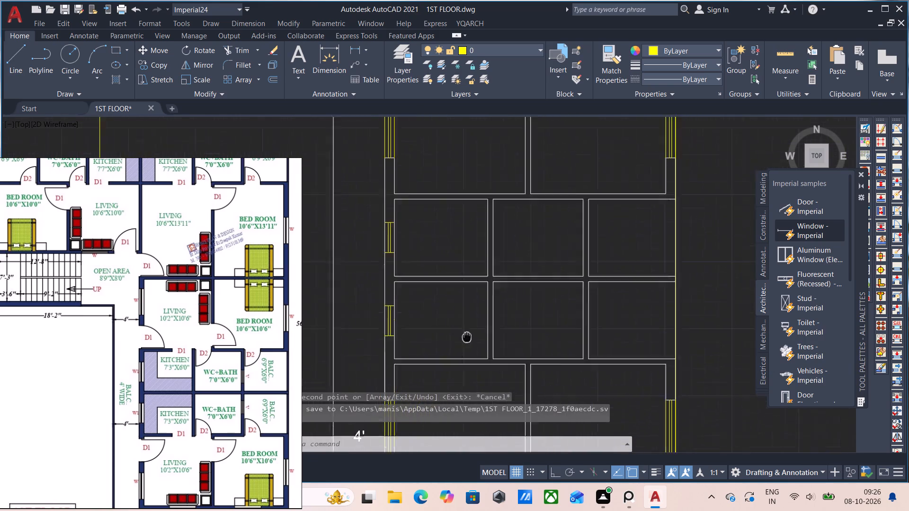
pyautogui.moveTo(467, 336); pyautogui.dragTo(440, 407, button='middle')
pyautogui.scroll(-2, 474, 328)
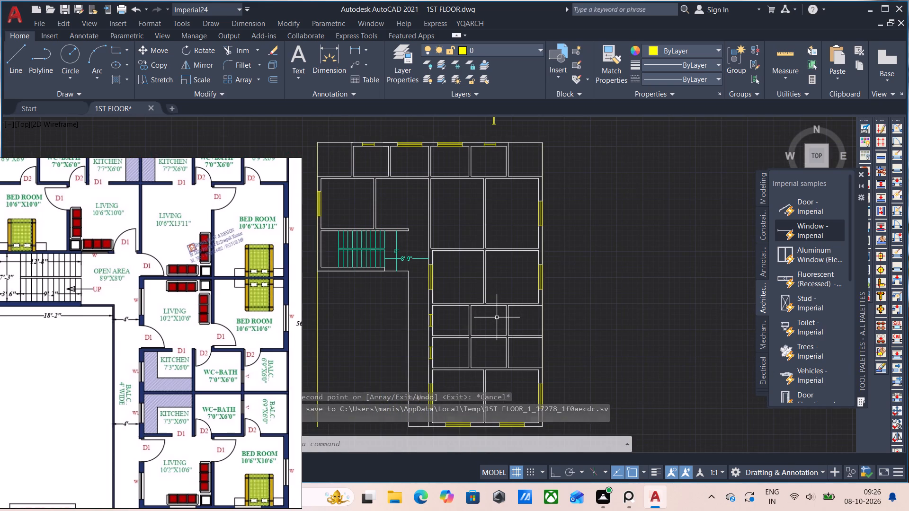
pyautogui.hotkey('ctrl', 's')
# Examine the living rooms and bedrooms in the PureRef reference image and compare them with the drawn plan.
pyautogui.scroll(3, 211, 299)
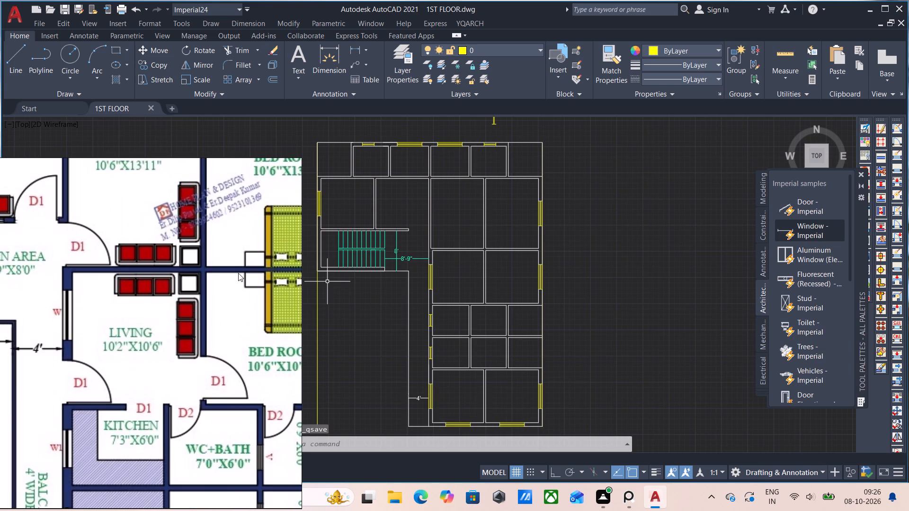
pyautogui.moveTo(263, 228); pyautogui.dragTo(224, 280, button='middle')
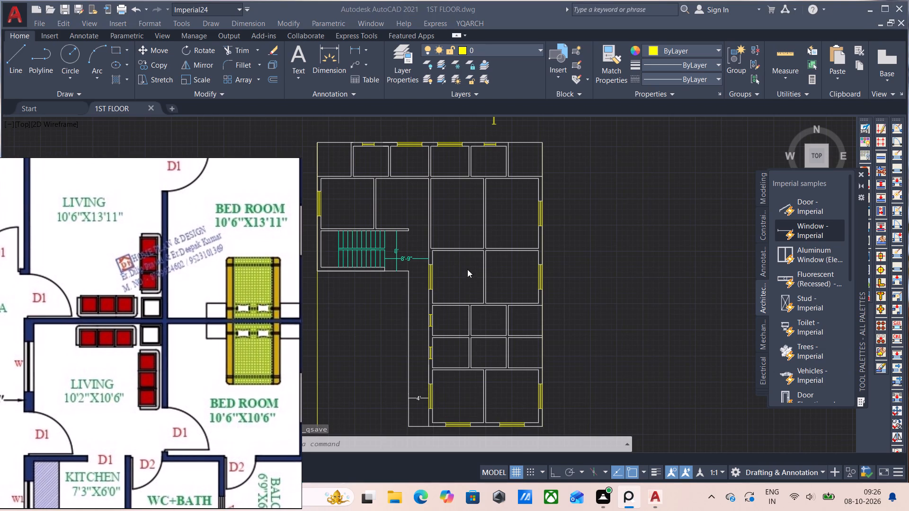
pyautogui.scroll(-1, 468, 270)
pyautogui.moveTo(479, 282); pyautogui.dragTo(512, 320, button='middle')
pyautogui.scroll(1, 503, 288)
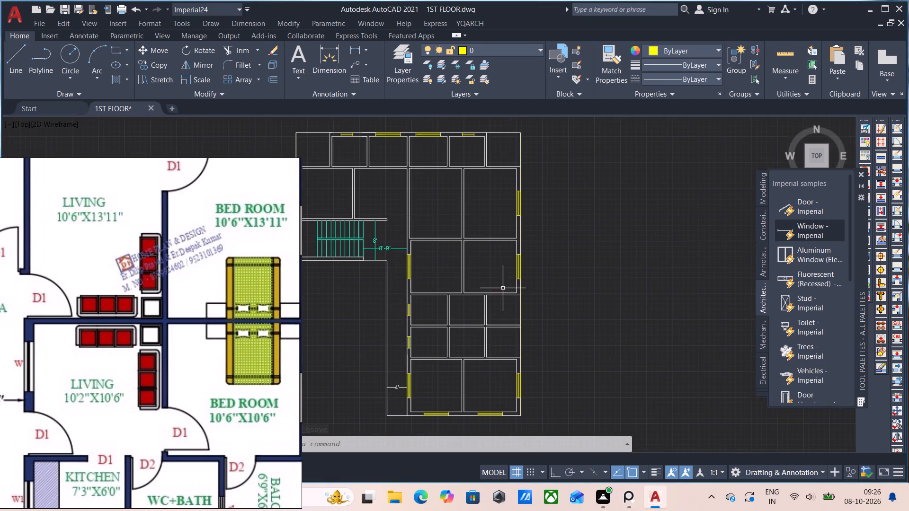
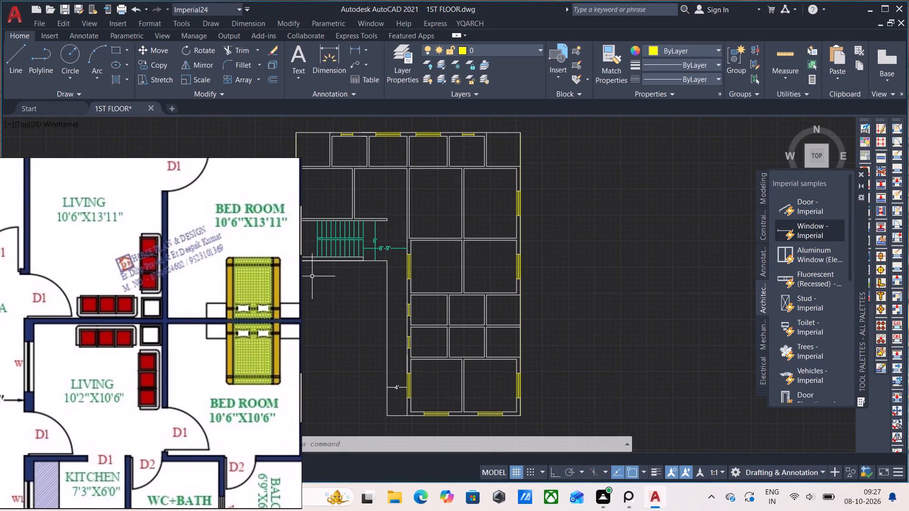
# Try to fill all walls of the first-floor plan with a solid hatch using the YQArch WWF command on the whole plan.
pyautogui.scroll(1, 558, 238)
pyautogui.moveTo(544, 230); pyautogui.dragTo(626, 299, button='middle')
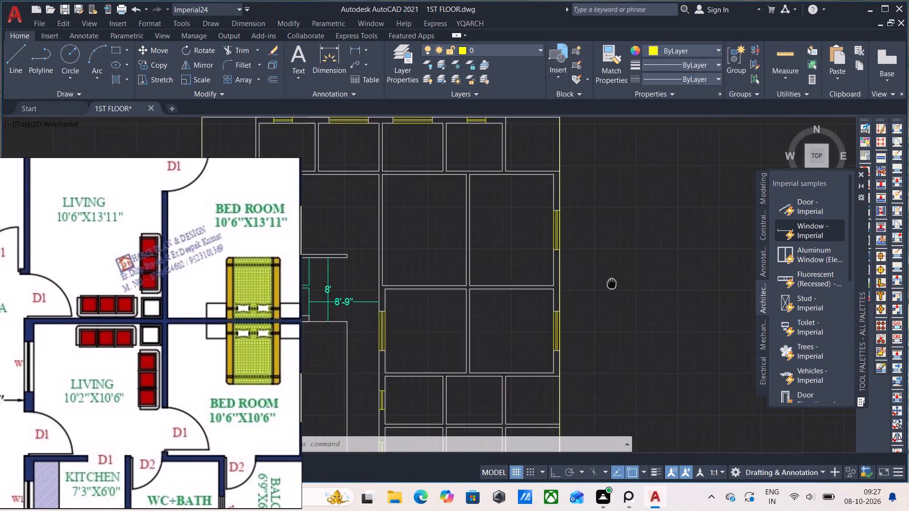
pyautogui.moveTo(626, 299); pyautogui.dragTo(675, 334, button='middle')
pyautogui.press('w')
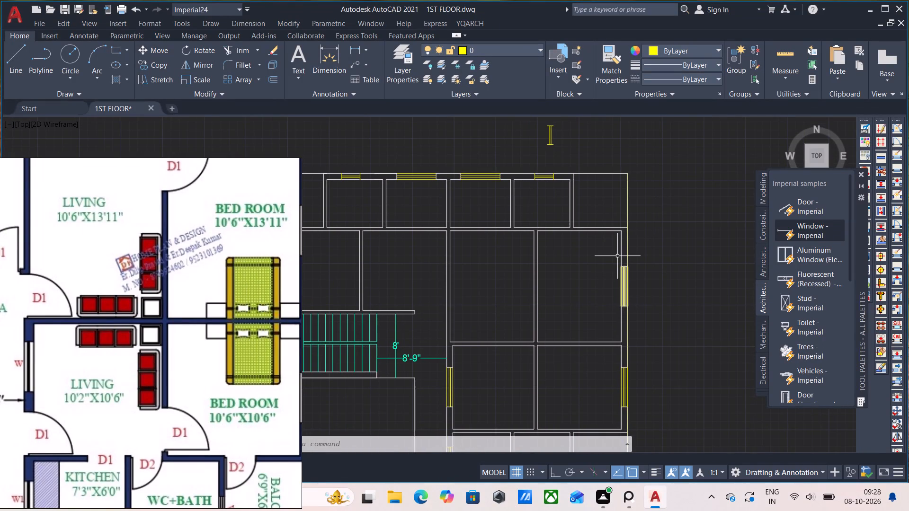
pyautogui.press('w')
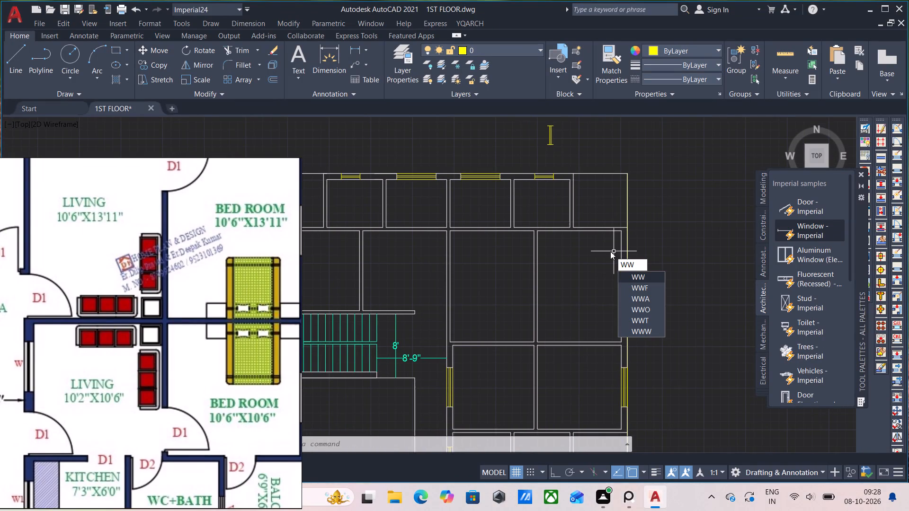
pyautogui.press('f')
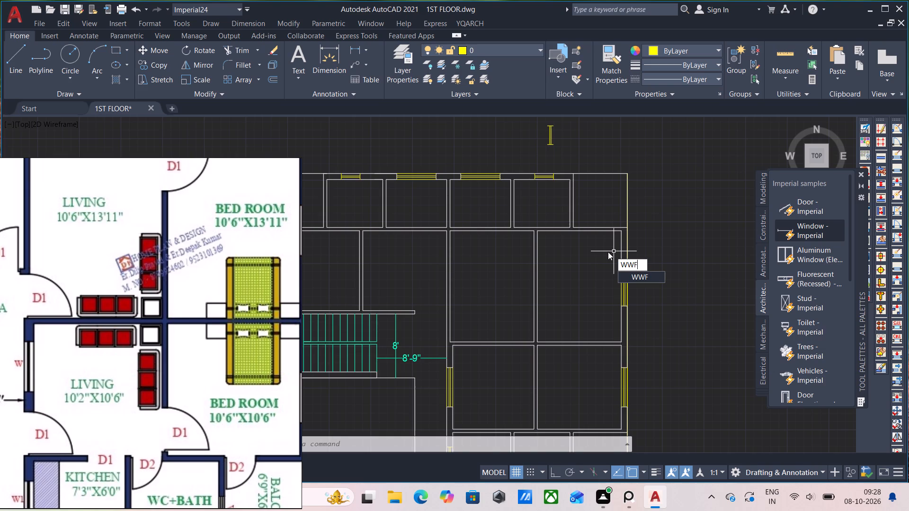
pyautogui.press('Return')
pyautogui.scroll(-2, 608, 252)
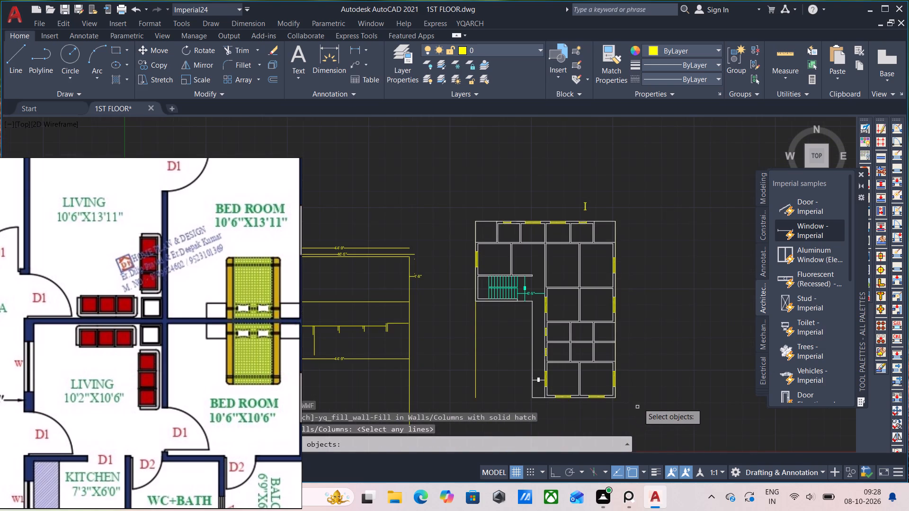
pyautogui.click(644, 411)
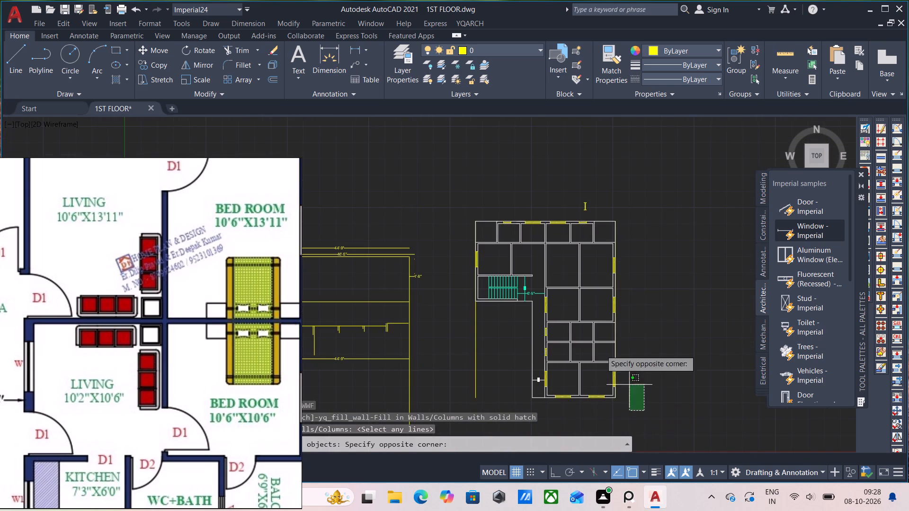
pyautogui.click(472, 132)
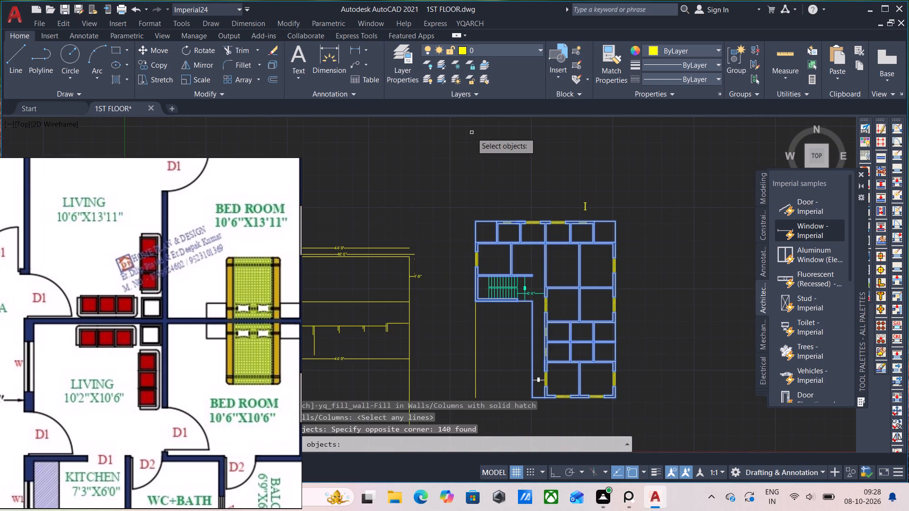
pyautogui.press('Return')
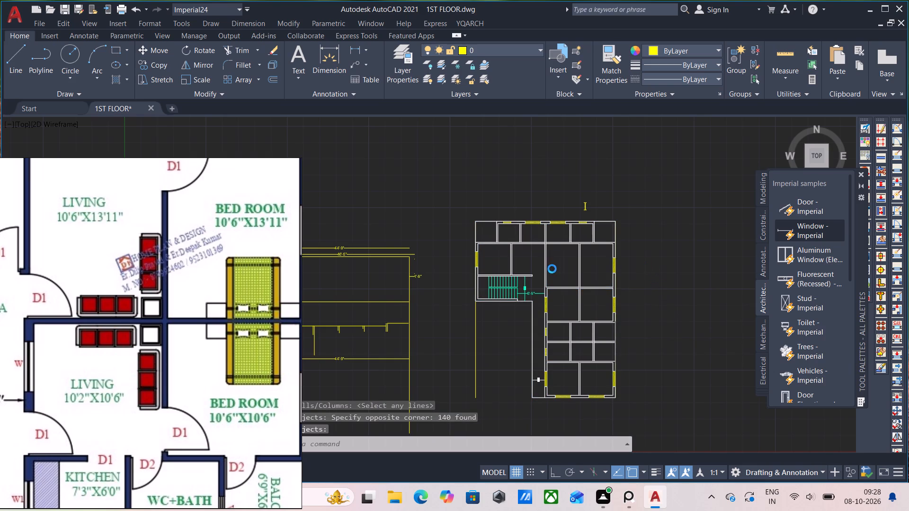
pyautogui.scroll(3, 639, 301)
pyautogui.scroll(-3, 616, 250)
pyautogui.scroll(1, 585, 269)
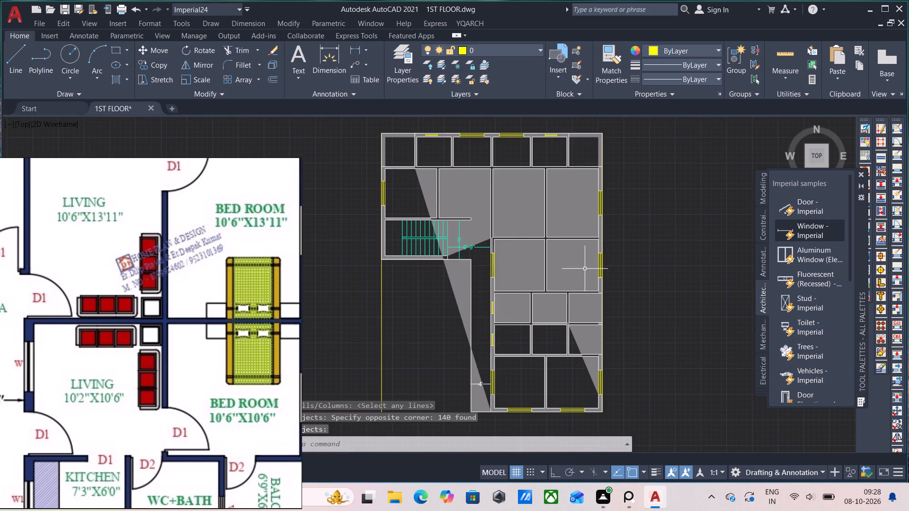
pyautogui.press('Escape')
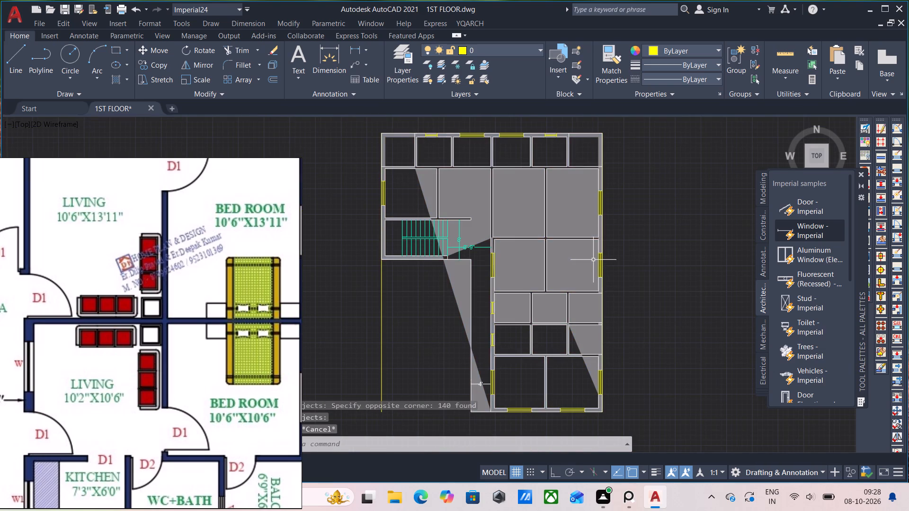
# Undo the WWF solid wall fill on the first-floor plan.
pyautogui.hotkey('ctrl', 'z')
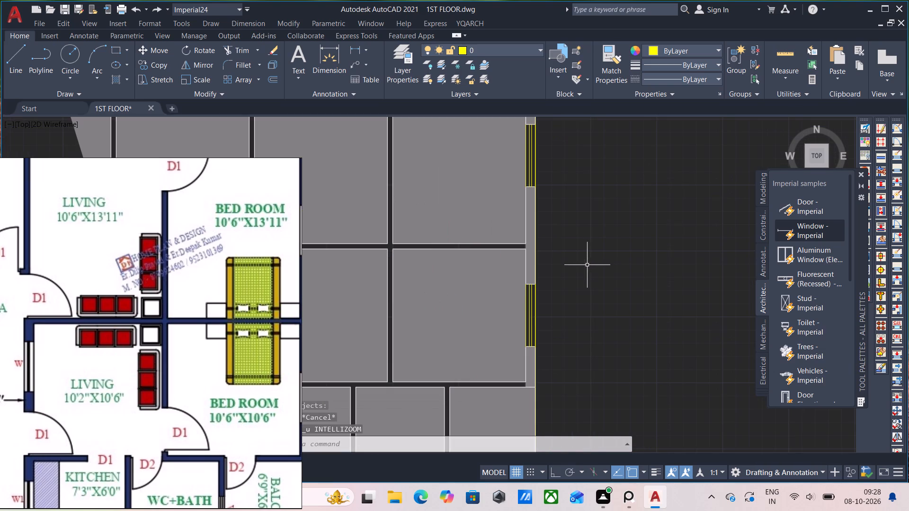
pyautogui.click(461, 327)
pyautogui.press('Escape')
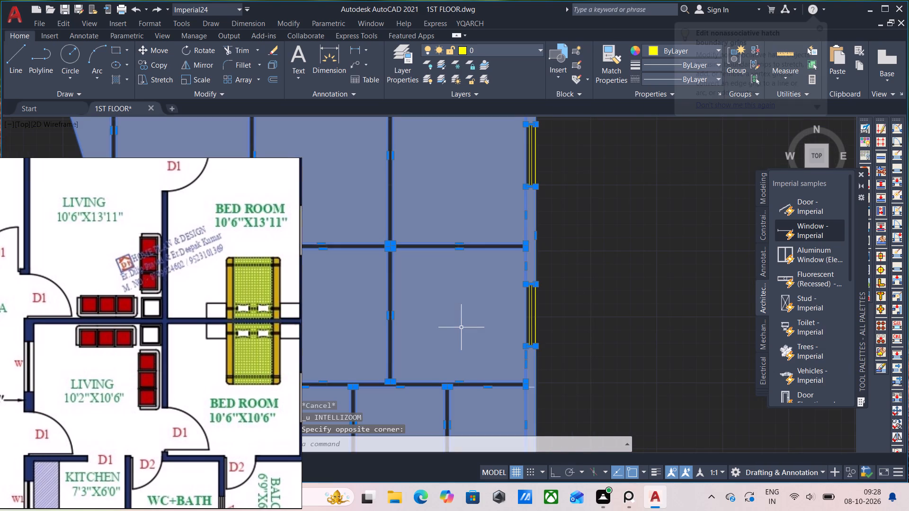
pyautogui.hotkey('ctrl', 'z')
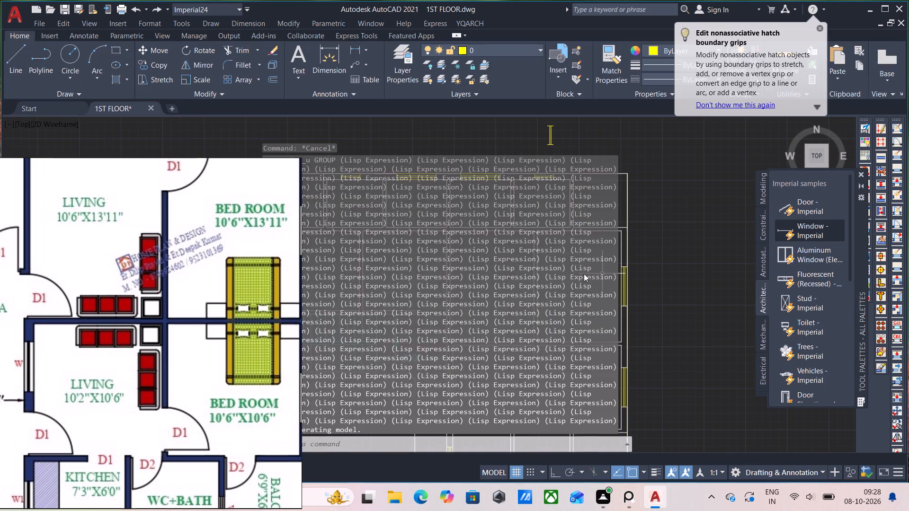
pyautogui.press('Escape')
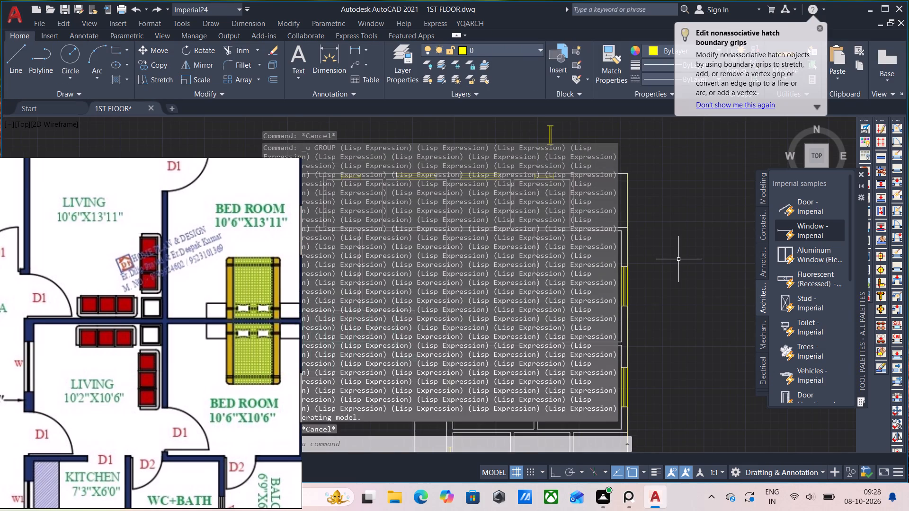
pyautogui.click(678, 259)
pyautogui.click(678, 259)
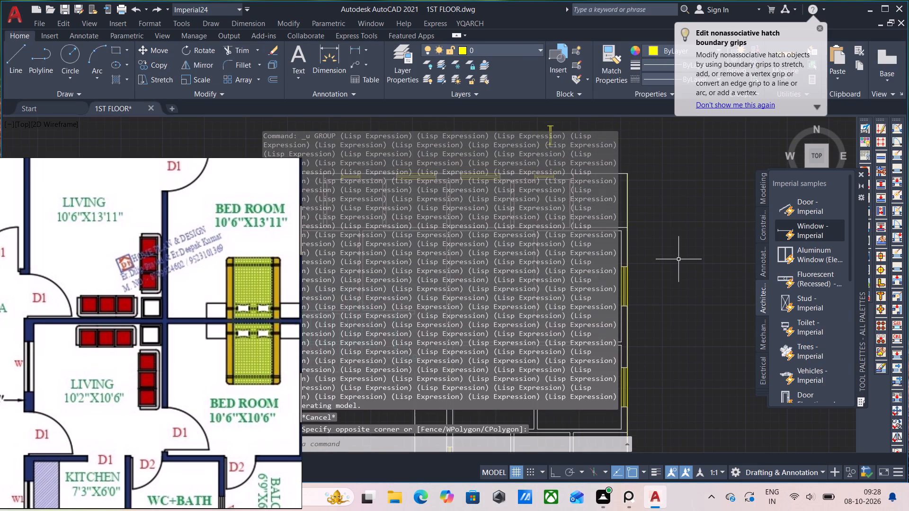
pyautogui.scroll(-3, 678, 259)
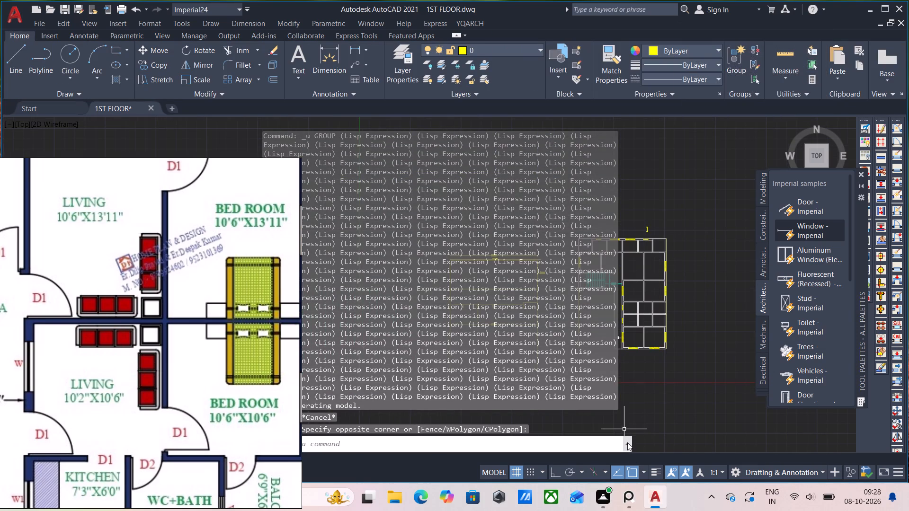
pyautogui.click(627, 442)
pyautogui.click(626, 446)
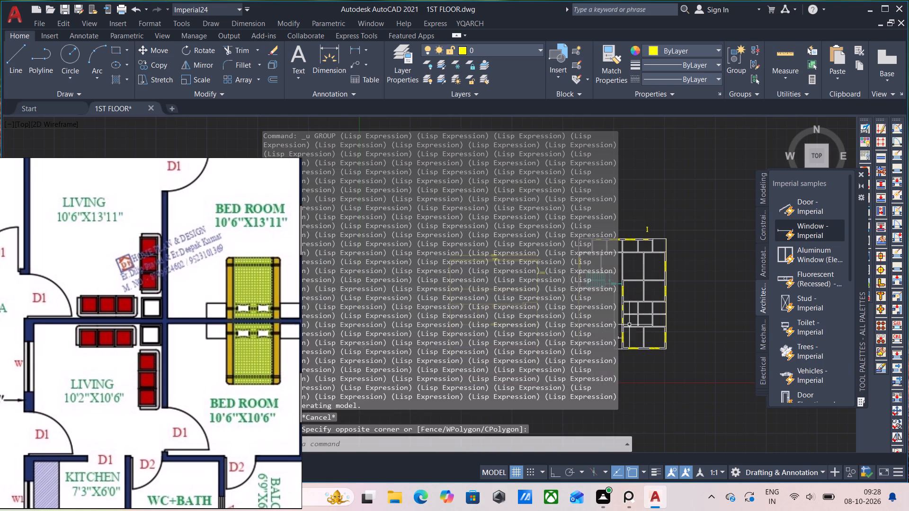
# Delete the leftover vertical yellow line running south from the southwest corner of the staircase block.
pyautogui.scroll(-3, 654, 283)
pyautogui.scroll(3, 662, 315)
pyautogui.moveTo(571, 255); pyautogui.dragTo(568, 294, button='middle')
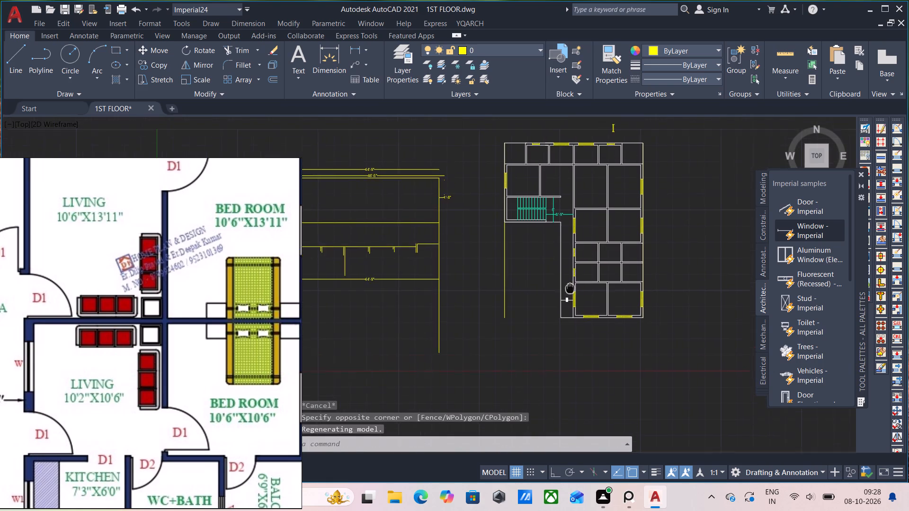
pyautogui.moveTo(568, 294); pyautogui.dragTo(559, 317, button='middle')
pyautogui.scroll(2, 531, 297)
pyautogui.click(437, 274)
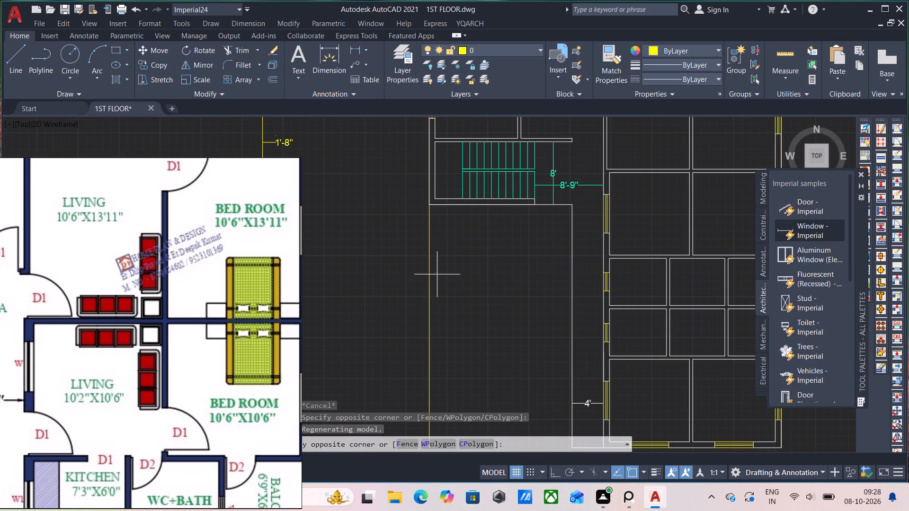
pyautogui.click(416, 265)
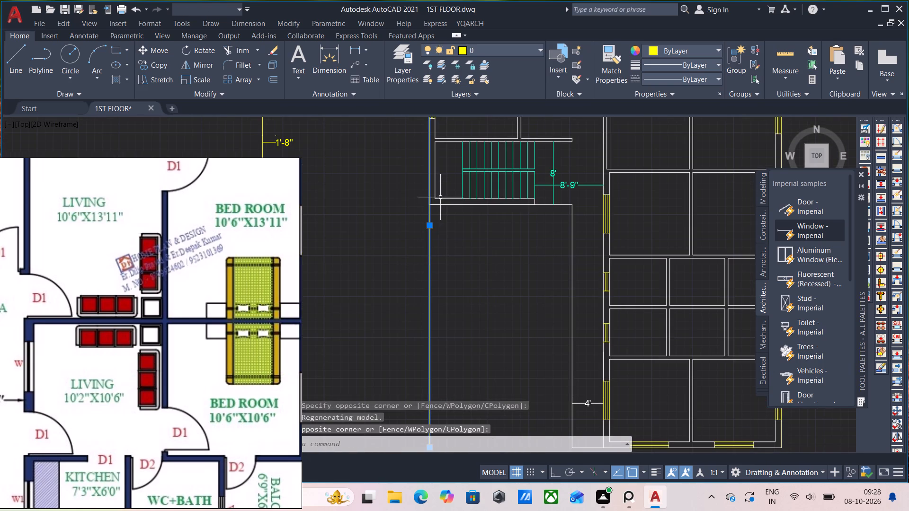
pyautogui.press('Delete')
# Delete the spare vertical window symbol lying outside the plan, north of the upper outer wall.
pyautogui.scroll(-2, 551, 265)
pyautogui.moveTo(546, 265); pyautogui.dragTo(535, 270, button='middle')
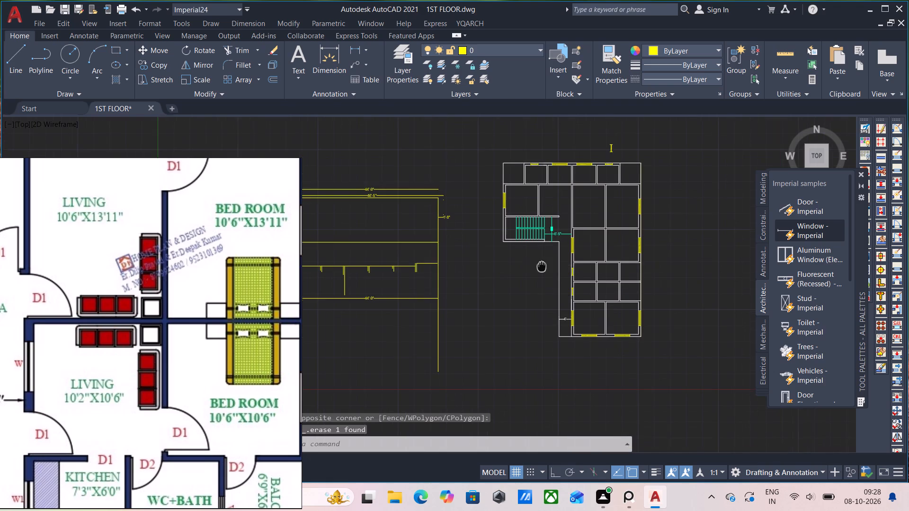
pyautogui.moveTo(535, 270); pyautogui.dragTo(474, 346, button='middle')
pyautogui.scroll(2, 563, 295)
pyautogui.click(527, 144)
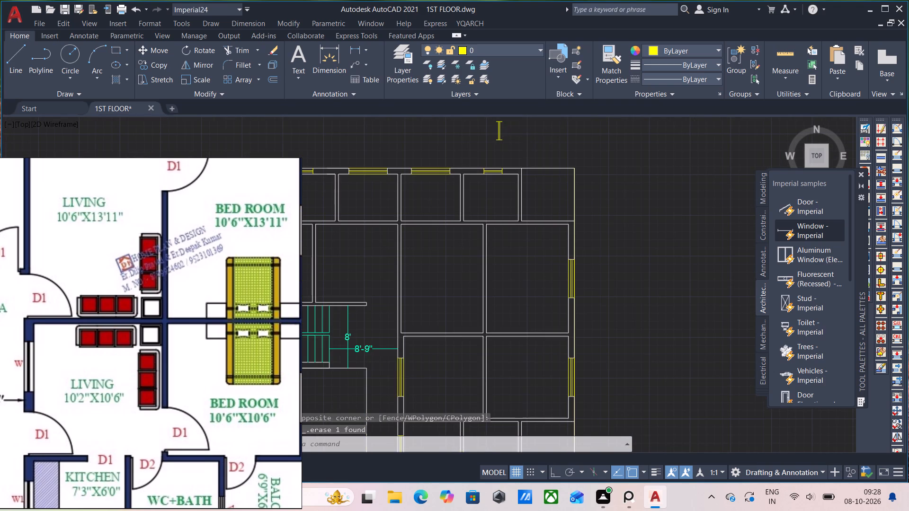
pyautogui.click(476, 118)
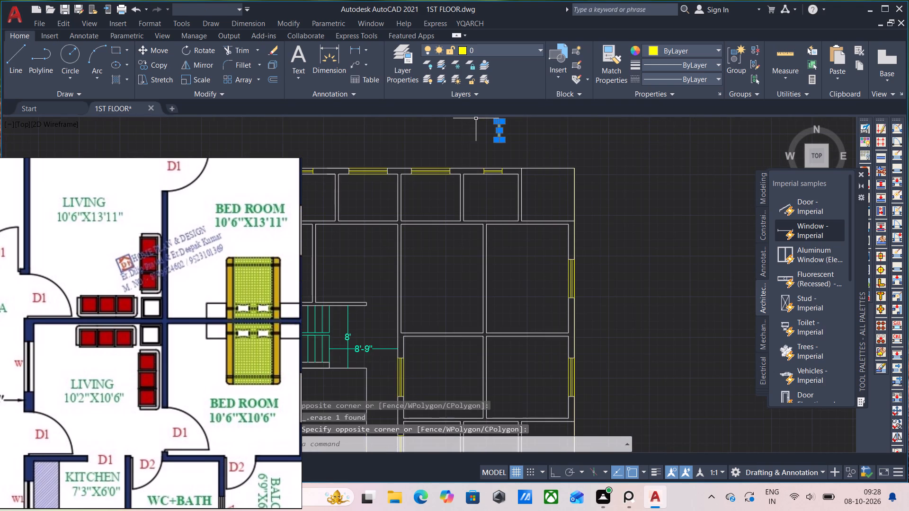
pyautogui.press('Delete')
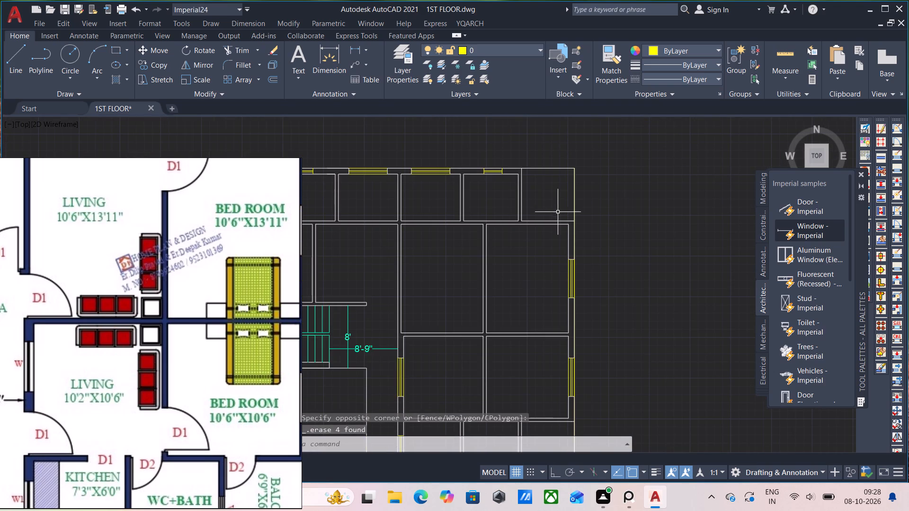
# Hatch the plan's walls with the SOLID pattern, picking internal points in the north outer wall between the windows.
pyautogui.press('h')
pyautogui.press('Return')
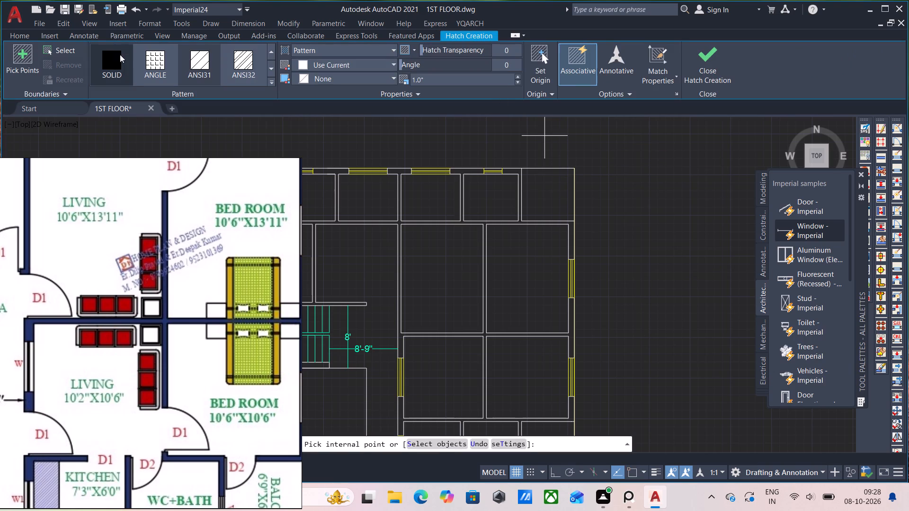
pyautogui.click(116, 55)
pyautogui.scroll(1, 314, 182)
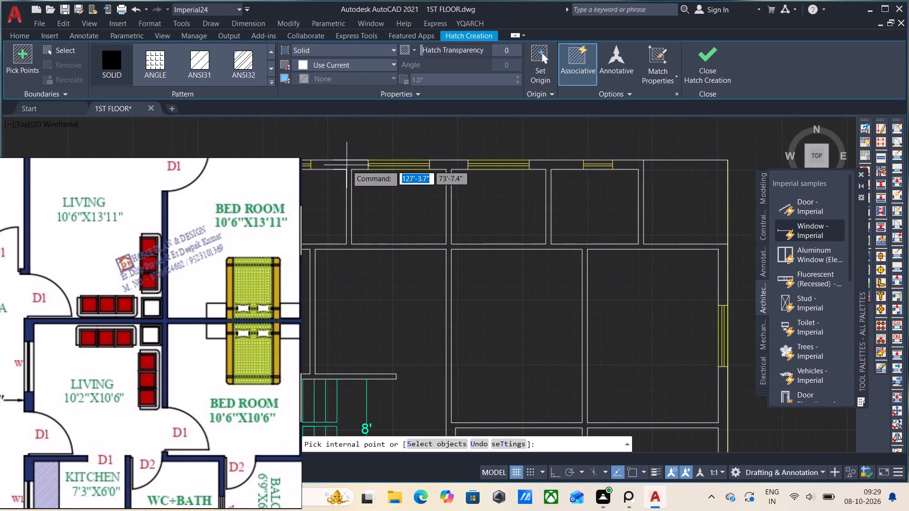
pyautogui.click(345, 167)
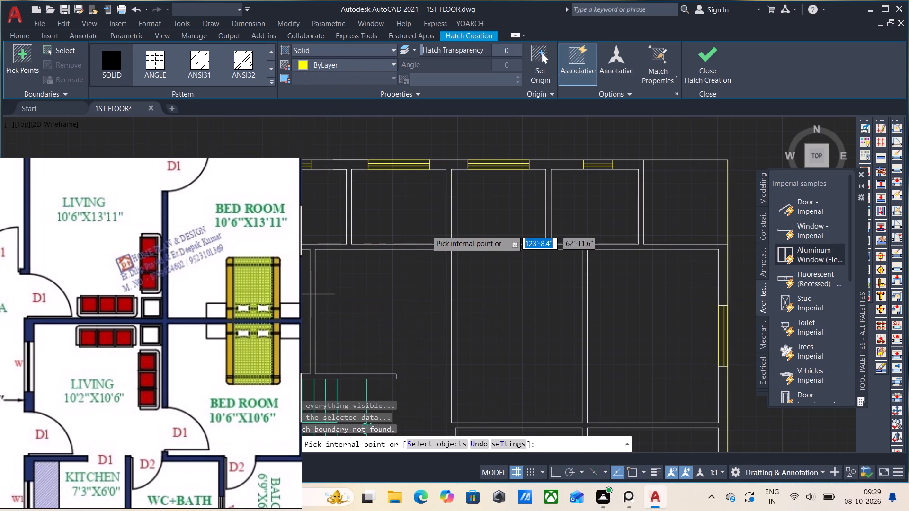
pyautogui.click(340, 167)
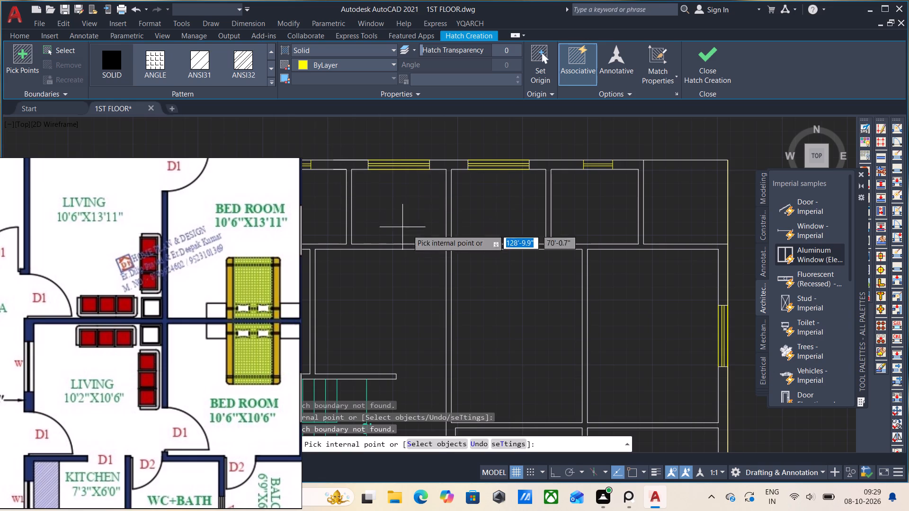
pyautogui.click(453, 168)
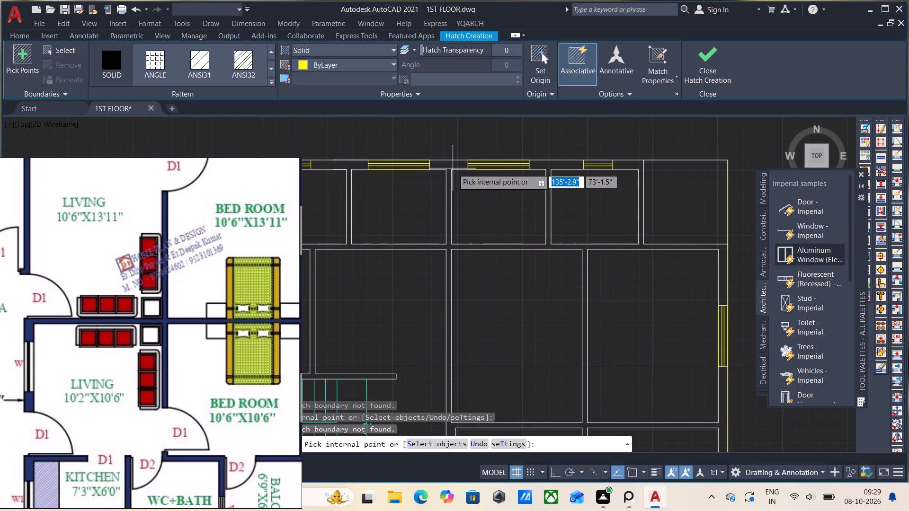
pyautogui.scroll(-4, 476, 226)
pyautogui.scroll(-4, 521, 279)
# Move the PureRef reference image clear of the first-floor plan.
pyautogui.moveTo(135, 397); pyautogui.dragTo(875, 304, button='right')
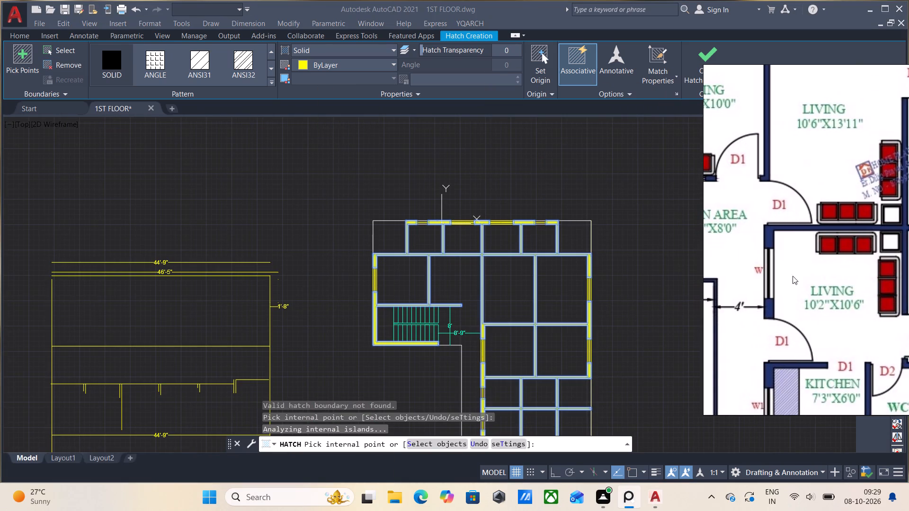
pyautogui.scroll(2, 594, 281)
pyautogui.scroll(-2, 494, 152)
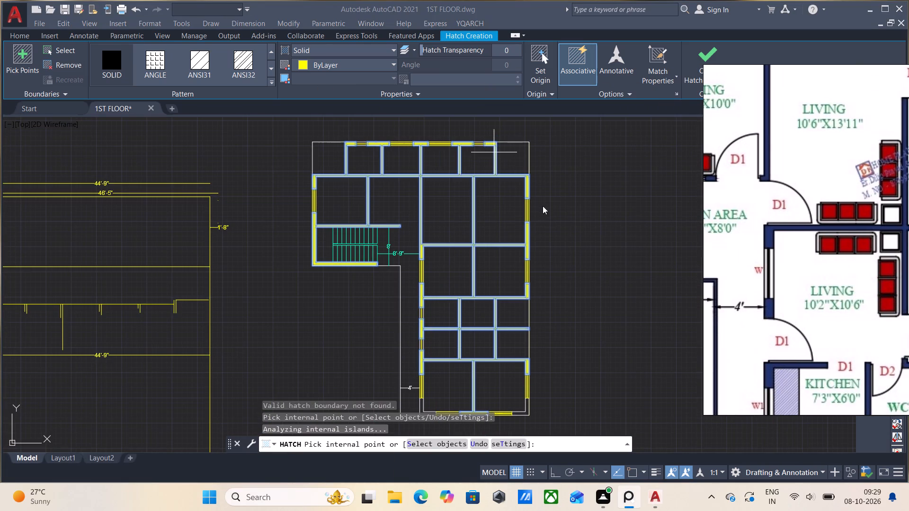
pyautogui.press('Escape')
# Leave the Hatch command and undo the yellow solid hatch filling the plan's walls.
pyautogui.scroll(1, 569, 190)
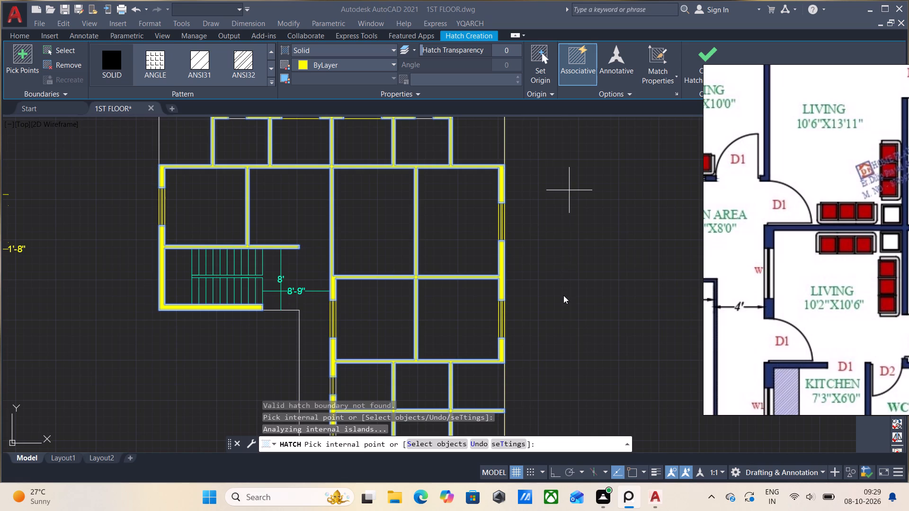
pyautogui.hotkey('ctrl', 'z')
pyautogui.press('Escape')
pyautogui.click(632, 270)
pyautogui.press('Escape')
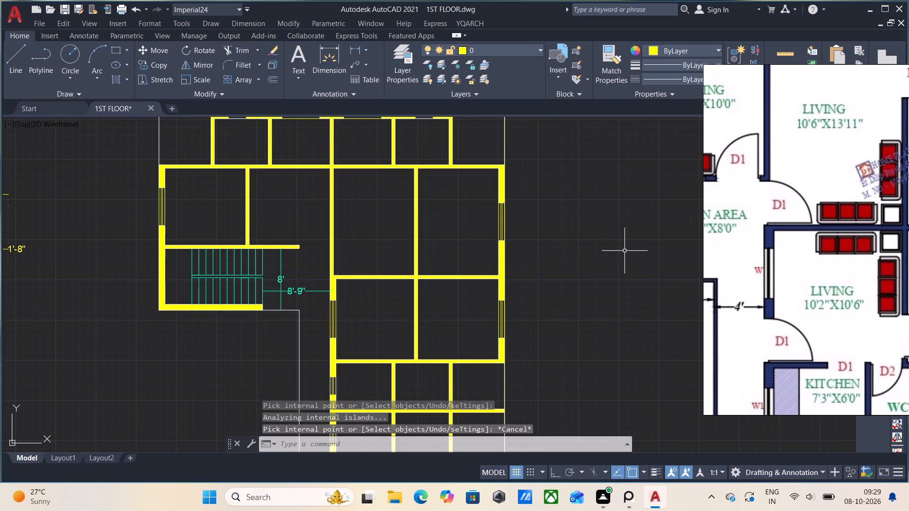
pyautogui.hotkey('ctrl', 'z')
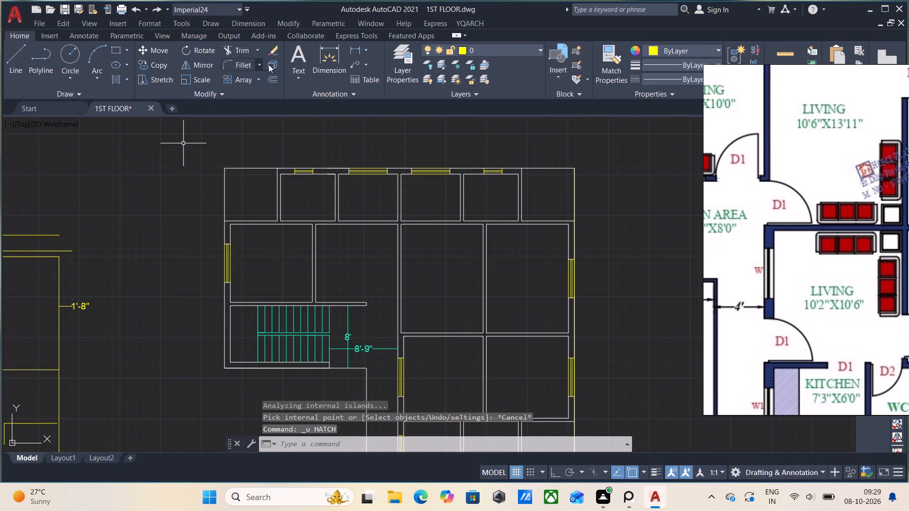
# Set the WINDOW_TEXT layer's colour to index 150.
pyautogui.click(406, 67)
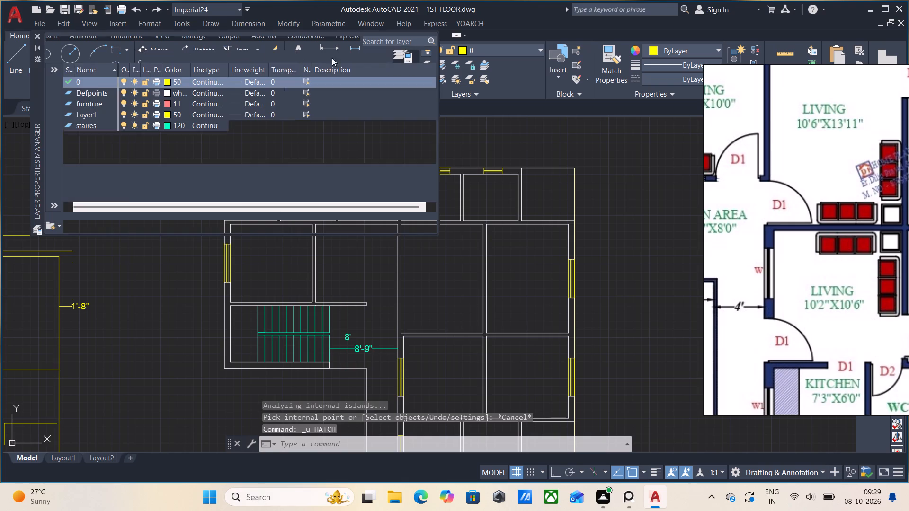
pyautogui.click(99, 159)
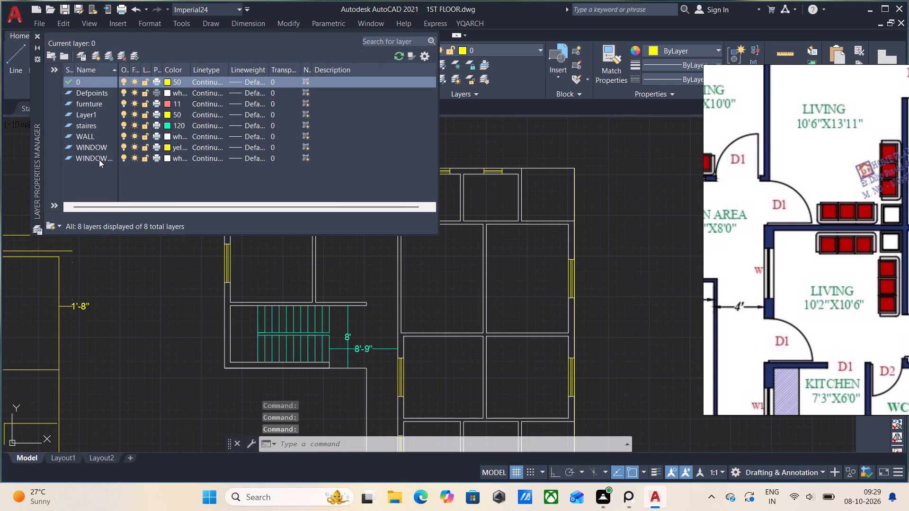
pyautogui.click(169, 159)
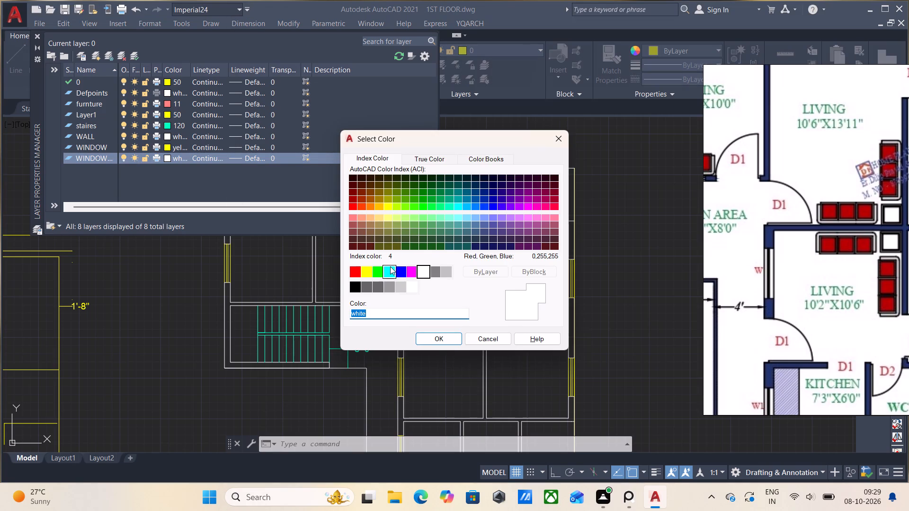
pyautogui.click(496, 208)
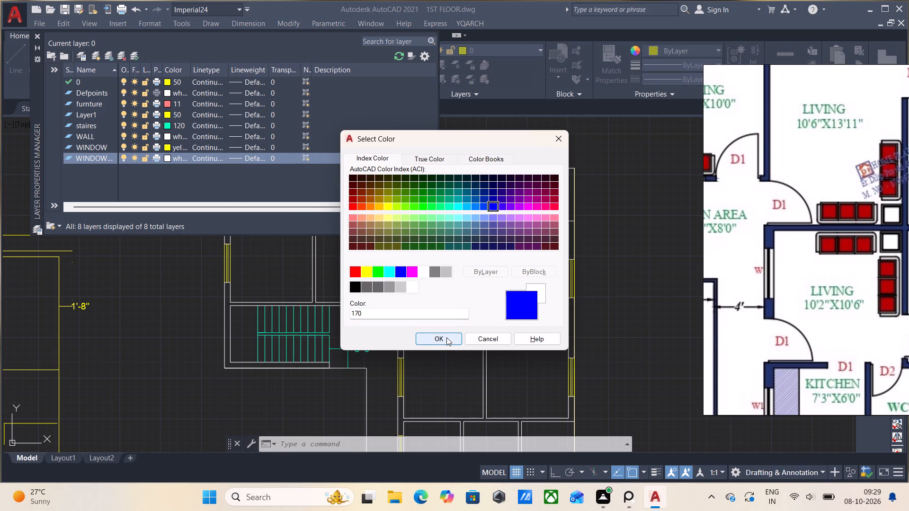
pyautogui.click(477, 210)
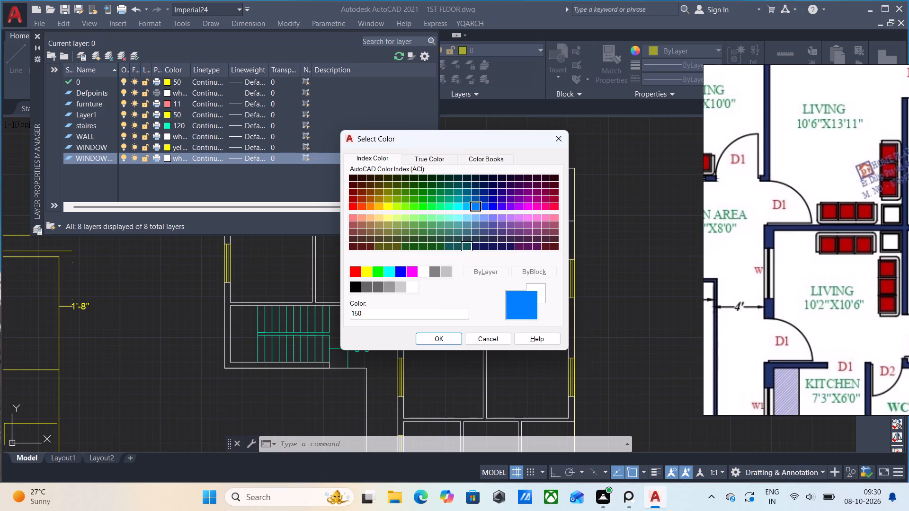
pyautogui.click(436, 335)
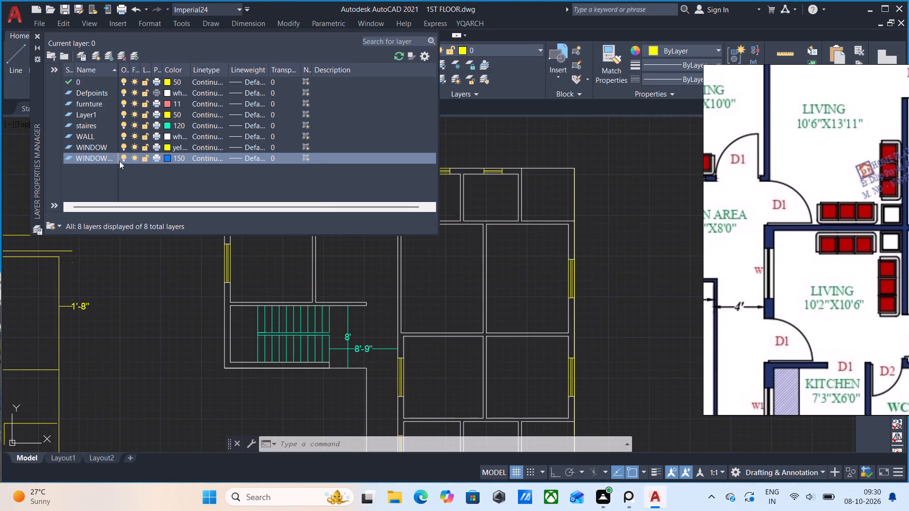
# Make the WINDOW_TEXT layer current and rename it Wall hatch.
pyautogui.doubleClick(106, 161)
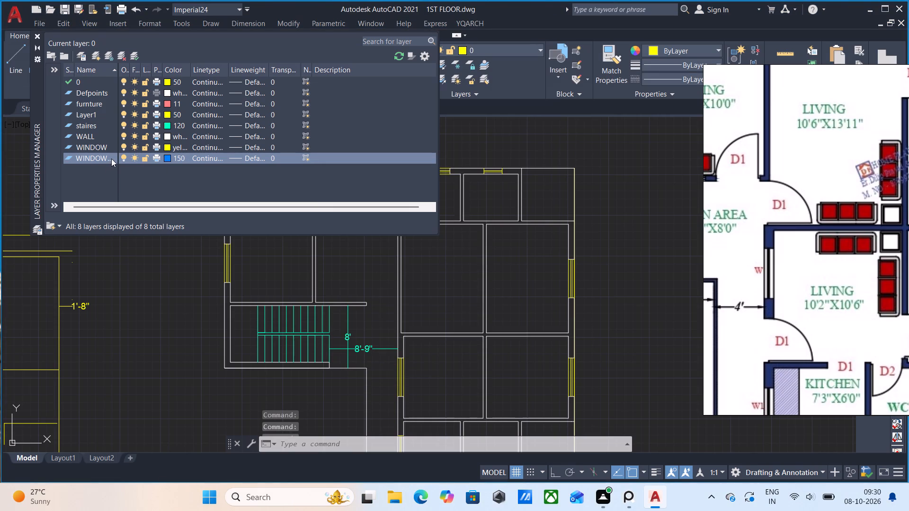
pyautogui.press('BackSpace')
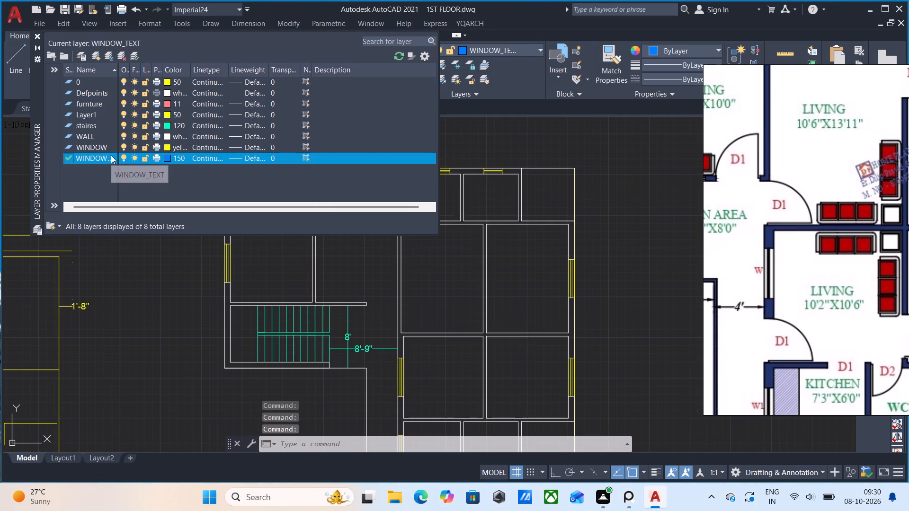
pyautogui.doubleClick(112, 159)
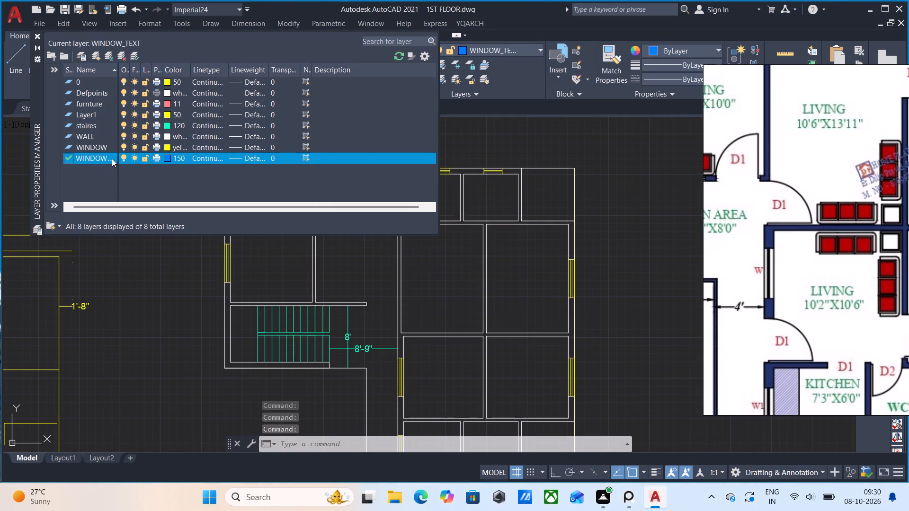
pyautogui.press('BackSpace')
pyautogui.press('BackSpace')
pyautogui.press('BackSpace')
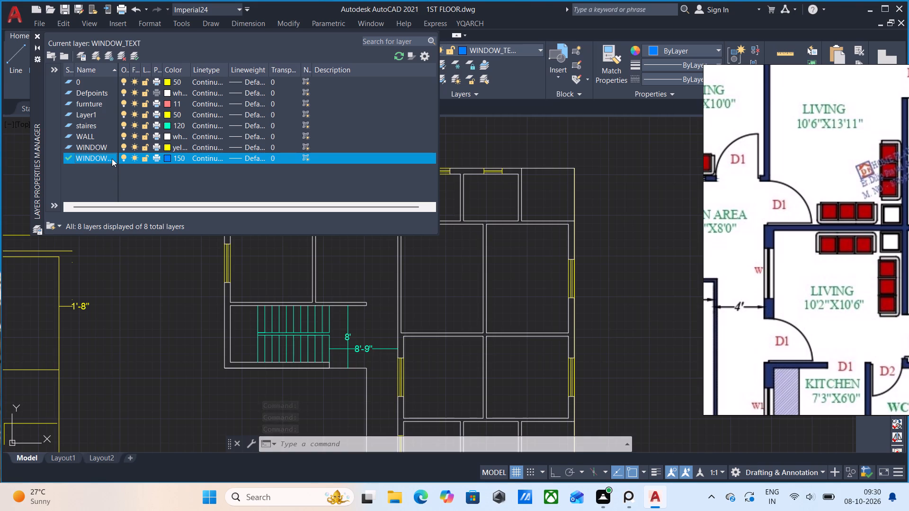
pyautogui.click(111, 159)
pyautogui.moveTo(109, 159); pyautogui.dragTo(104, 156)
pyautogui.press('BackSpace')
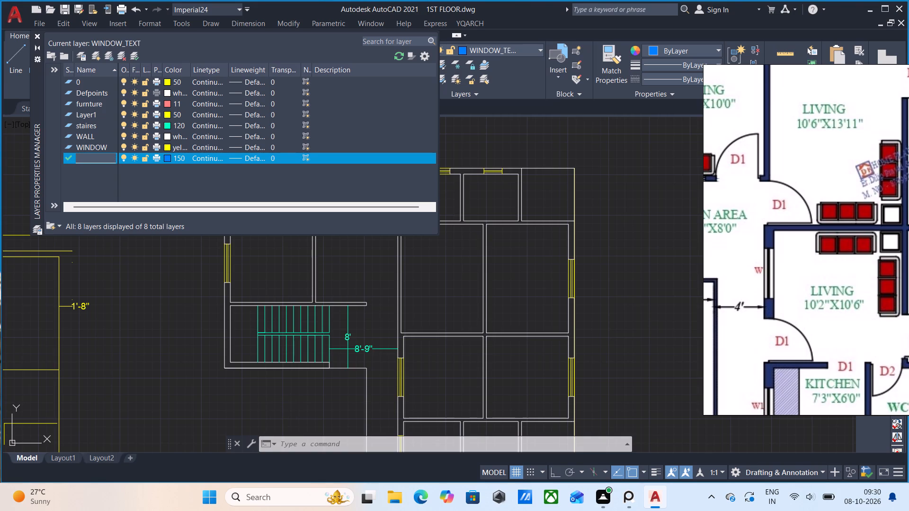
pyautogui.write('Wa')
pyautogui.write('ll')
pyautogui.press('space')
pyautogui.write('ha')
pyautogui.write('tch')
pyautogui.press('Return')
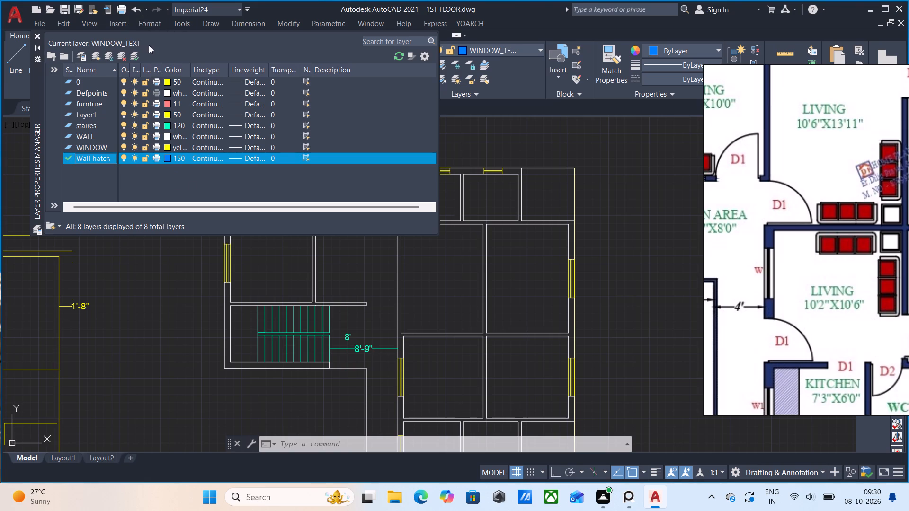
pyautogui.click(135, 58)
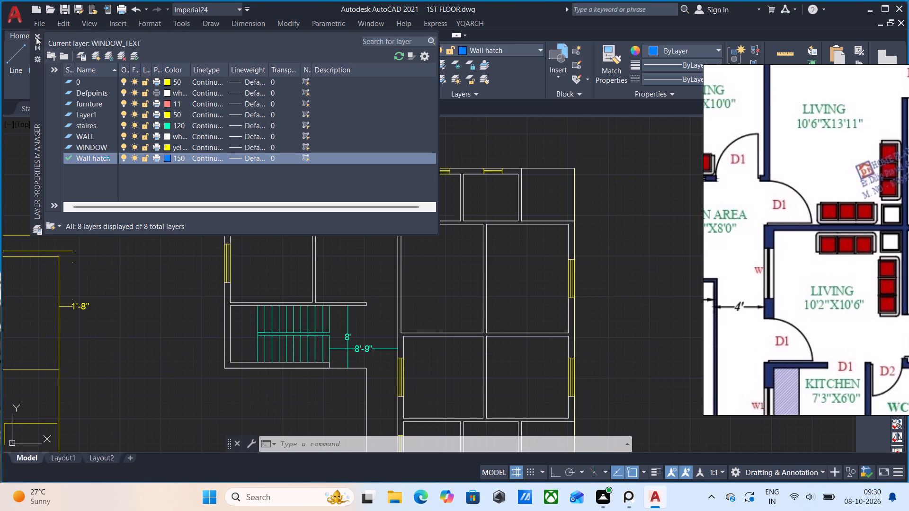
pyautogui.click(36, 36)
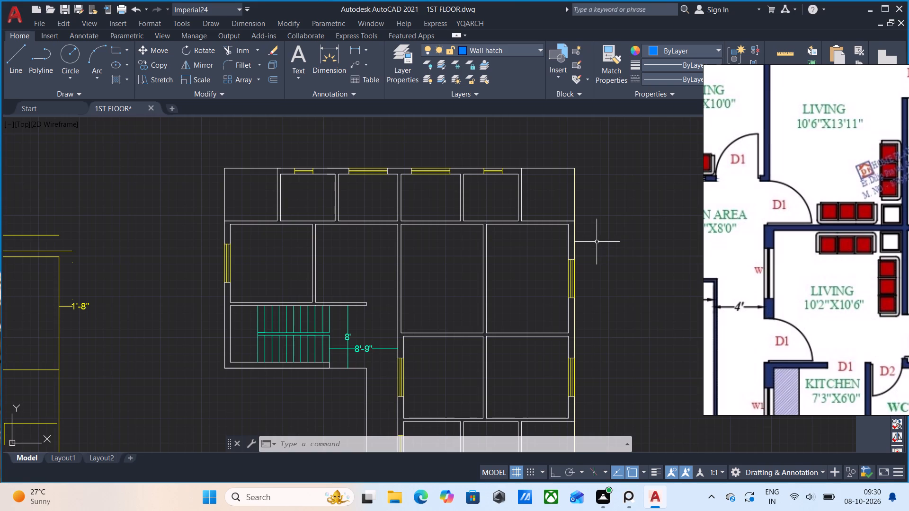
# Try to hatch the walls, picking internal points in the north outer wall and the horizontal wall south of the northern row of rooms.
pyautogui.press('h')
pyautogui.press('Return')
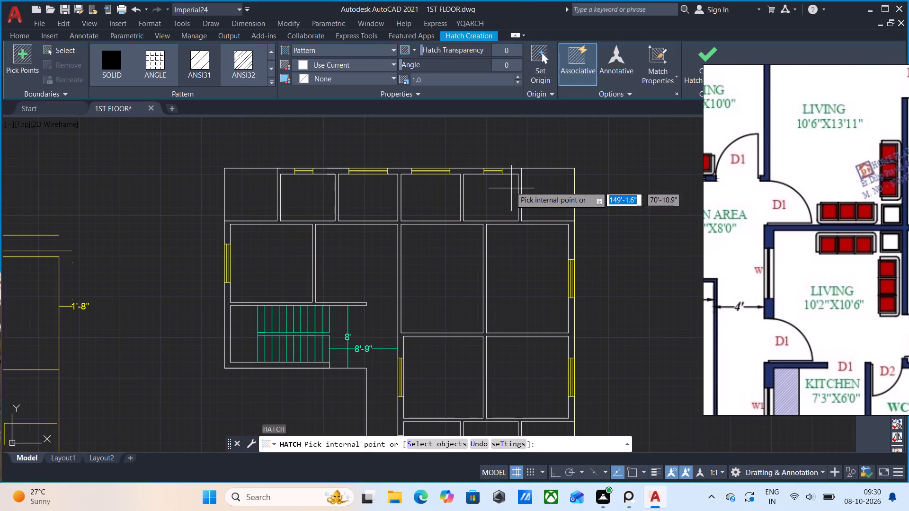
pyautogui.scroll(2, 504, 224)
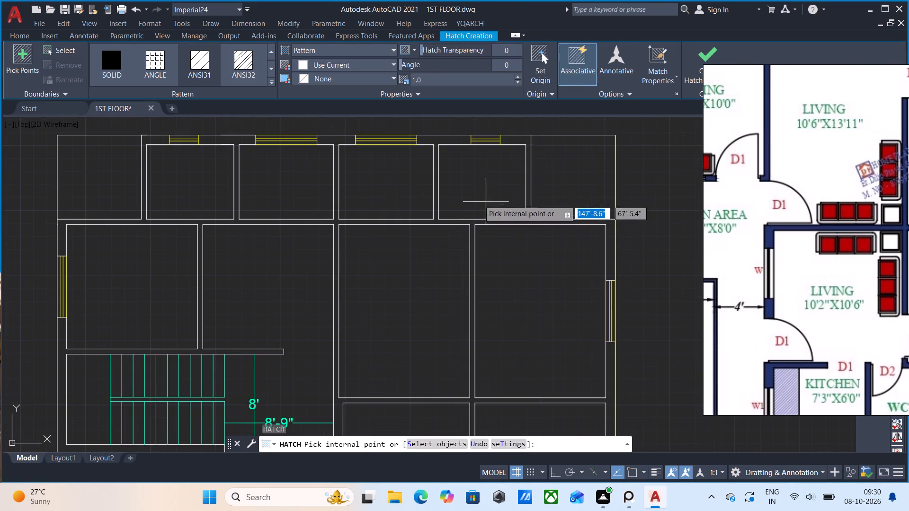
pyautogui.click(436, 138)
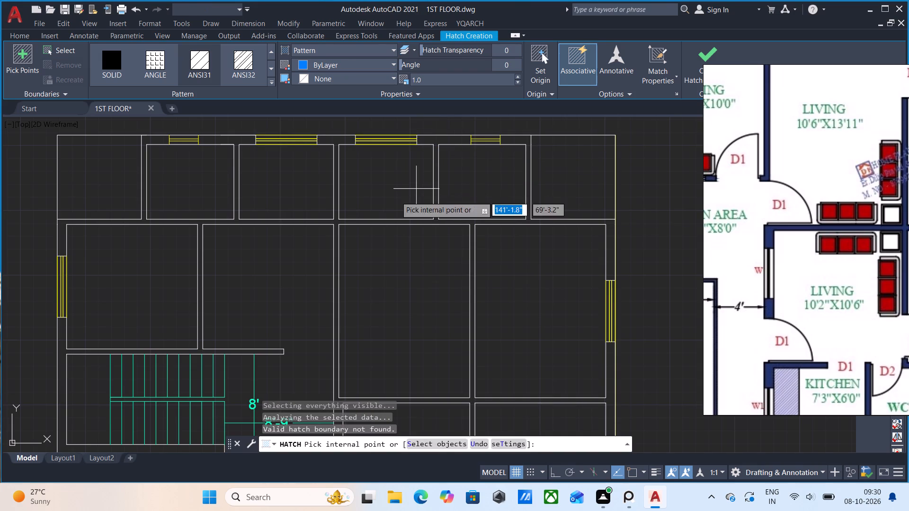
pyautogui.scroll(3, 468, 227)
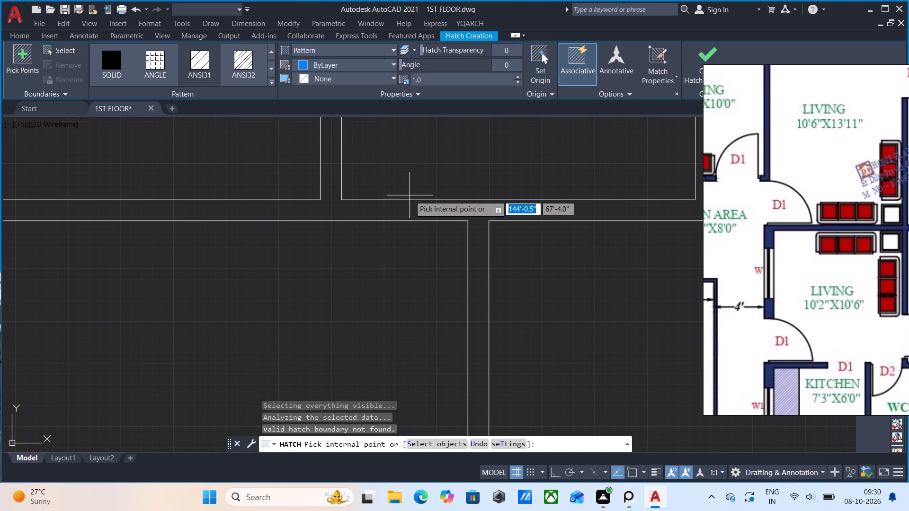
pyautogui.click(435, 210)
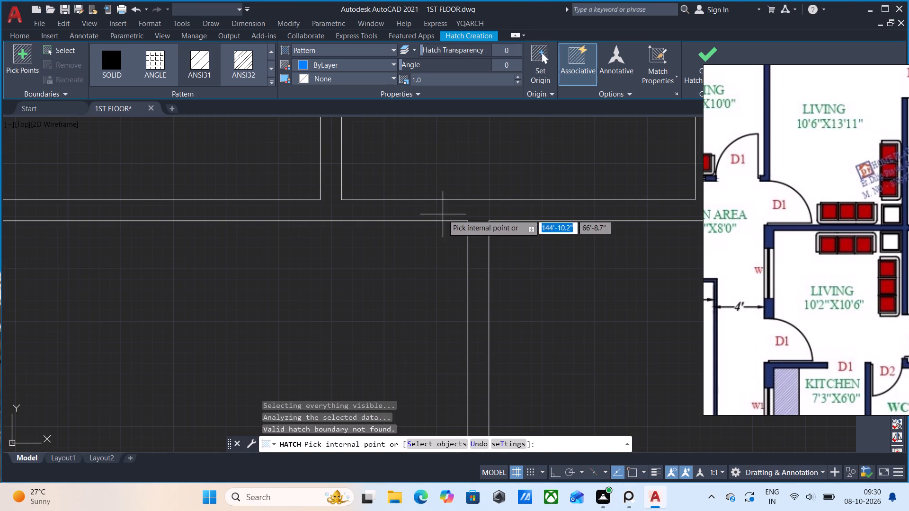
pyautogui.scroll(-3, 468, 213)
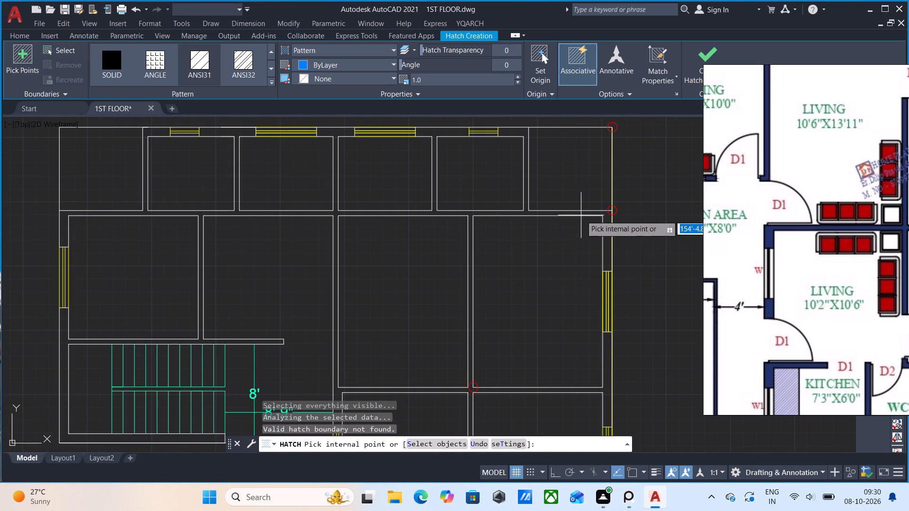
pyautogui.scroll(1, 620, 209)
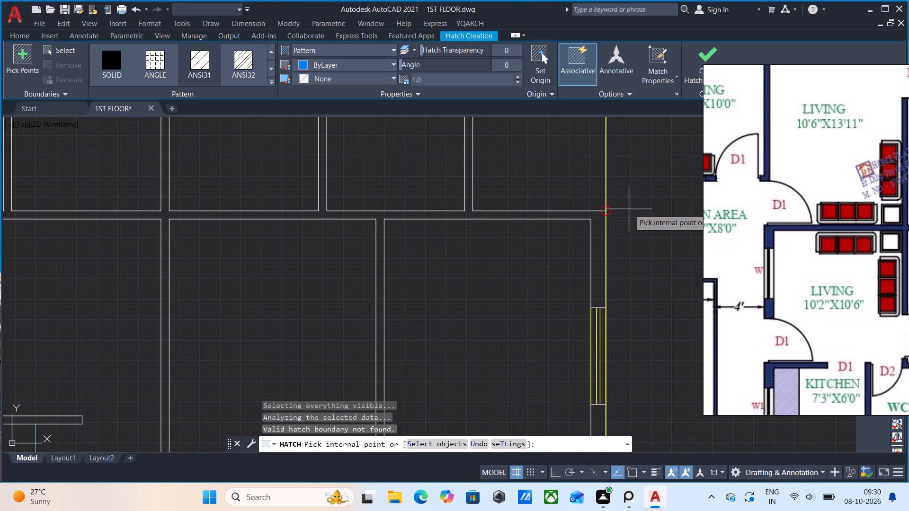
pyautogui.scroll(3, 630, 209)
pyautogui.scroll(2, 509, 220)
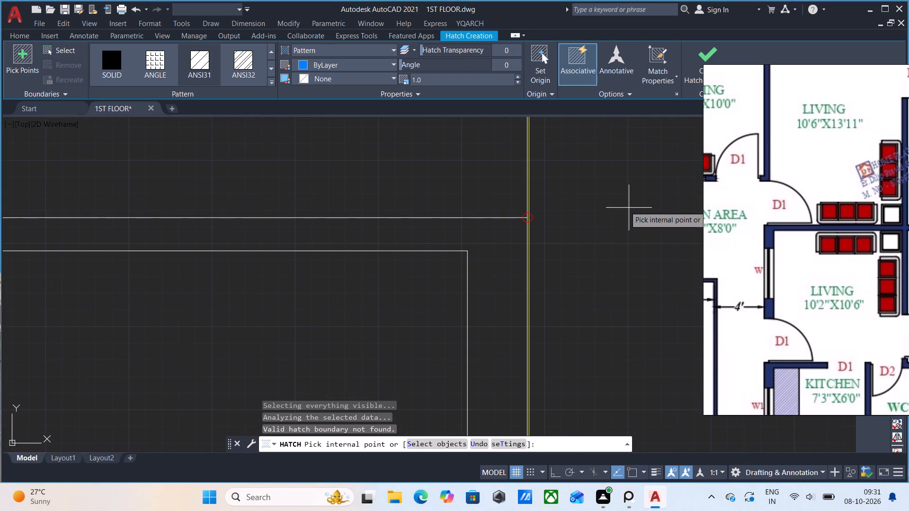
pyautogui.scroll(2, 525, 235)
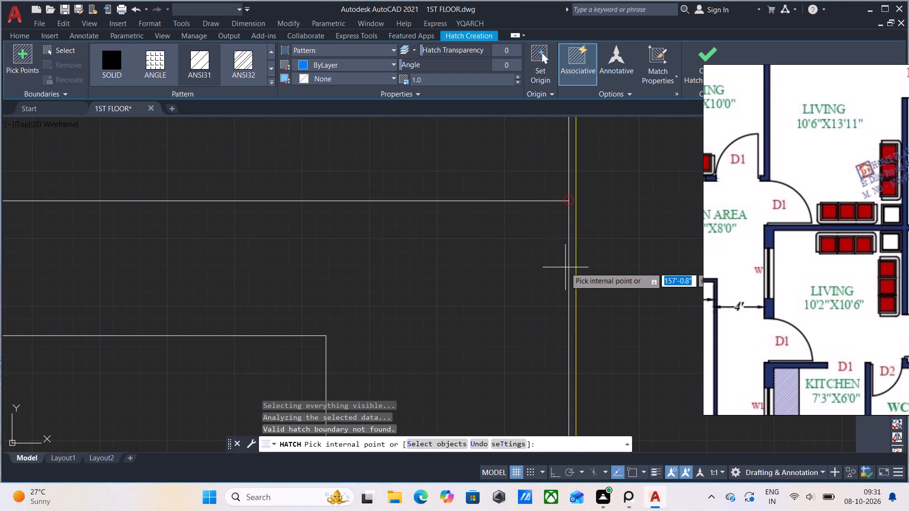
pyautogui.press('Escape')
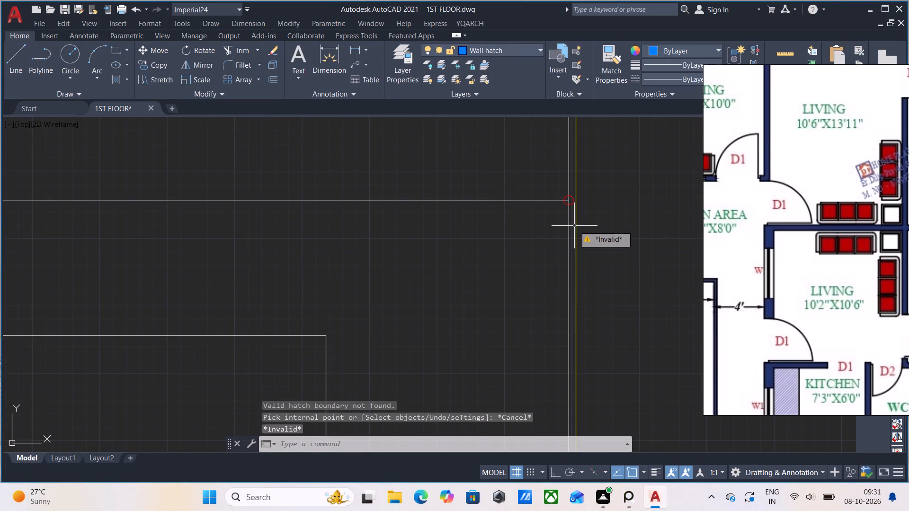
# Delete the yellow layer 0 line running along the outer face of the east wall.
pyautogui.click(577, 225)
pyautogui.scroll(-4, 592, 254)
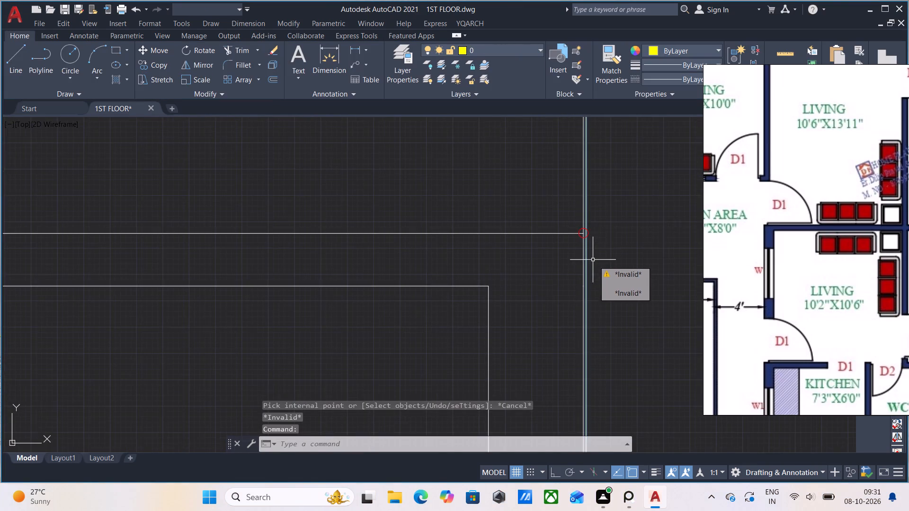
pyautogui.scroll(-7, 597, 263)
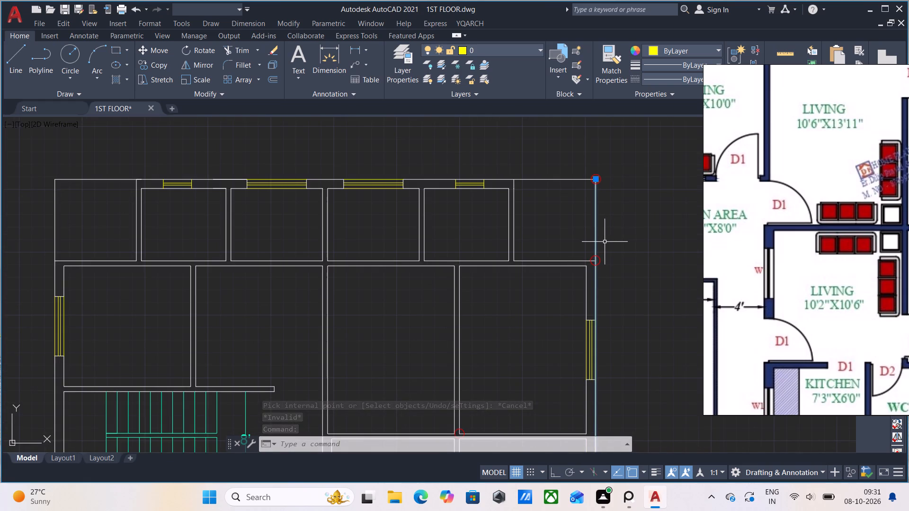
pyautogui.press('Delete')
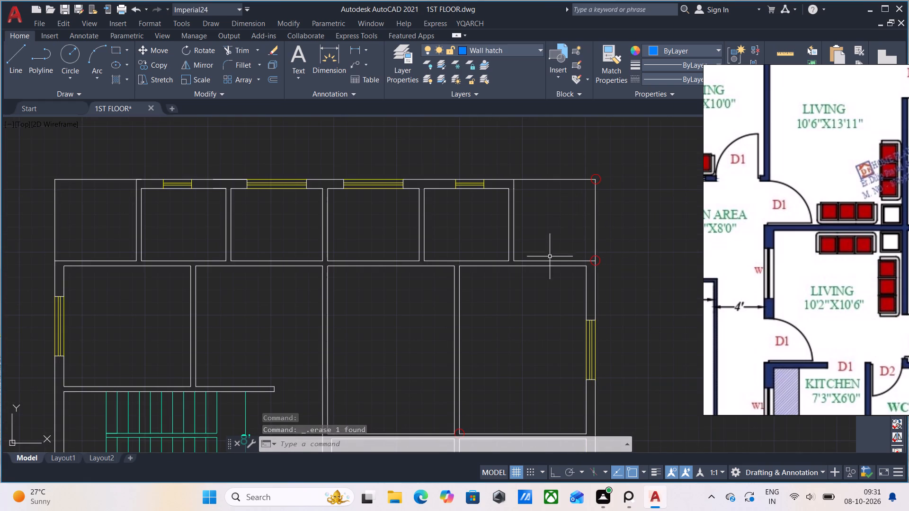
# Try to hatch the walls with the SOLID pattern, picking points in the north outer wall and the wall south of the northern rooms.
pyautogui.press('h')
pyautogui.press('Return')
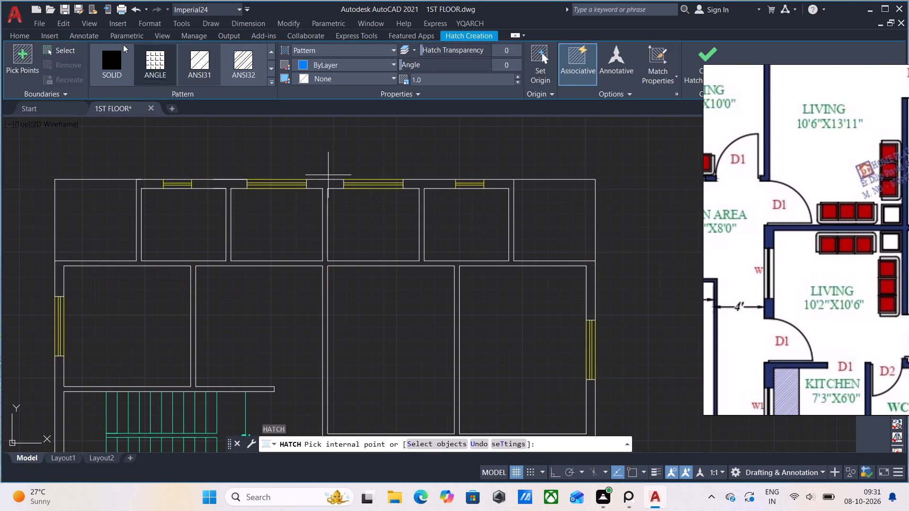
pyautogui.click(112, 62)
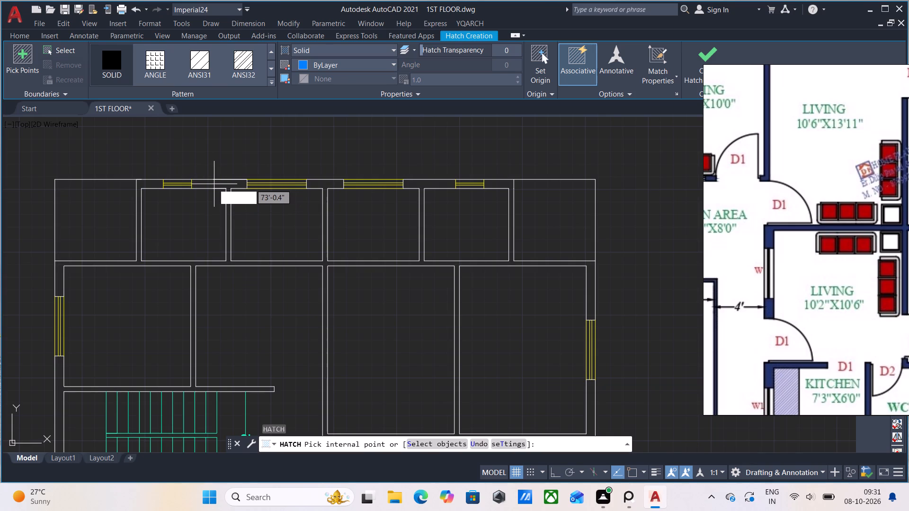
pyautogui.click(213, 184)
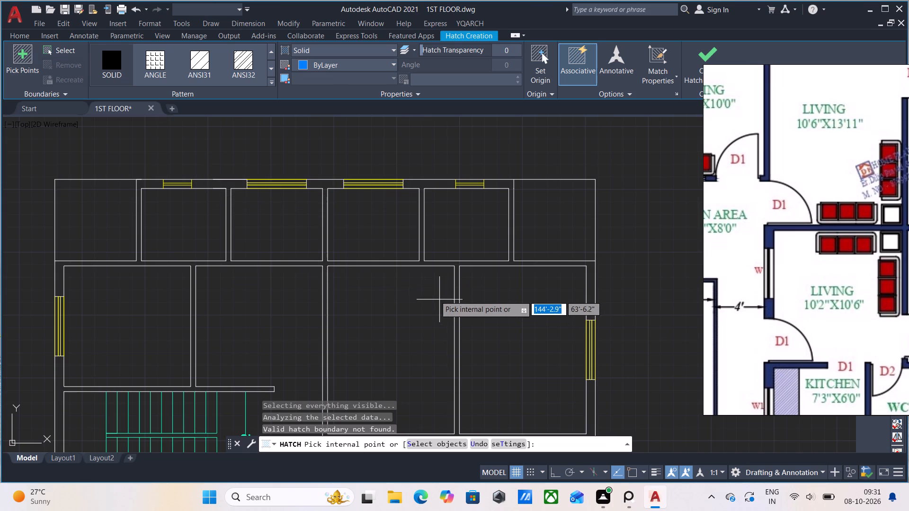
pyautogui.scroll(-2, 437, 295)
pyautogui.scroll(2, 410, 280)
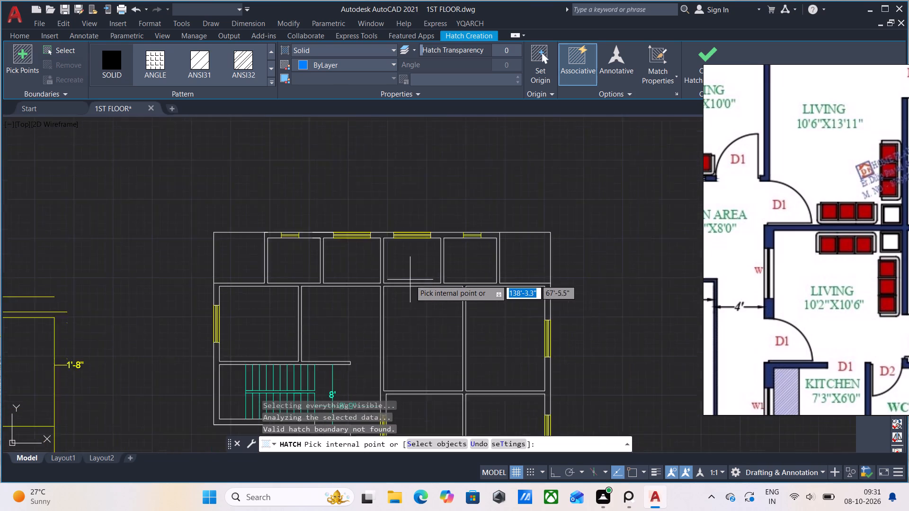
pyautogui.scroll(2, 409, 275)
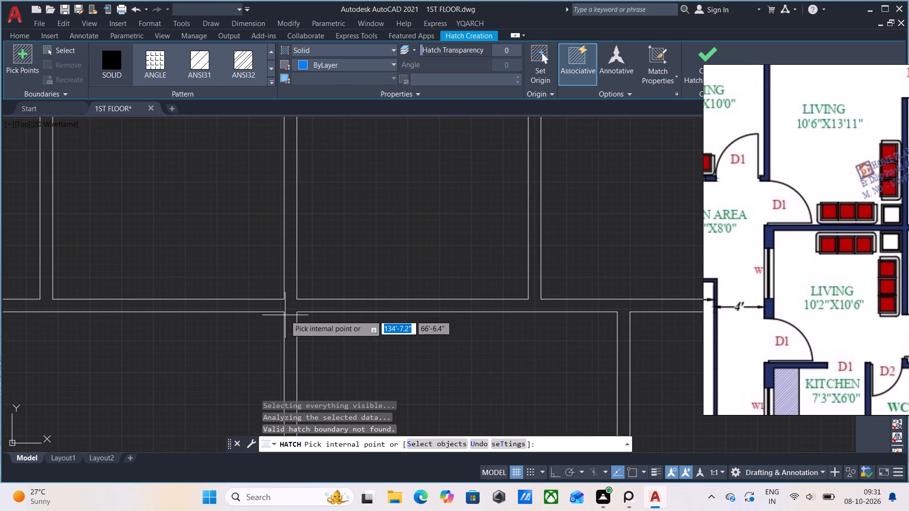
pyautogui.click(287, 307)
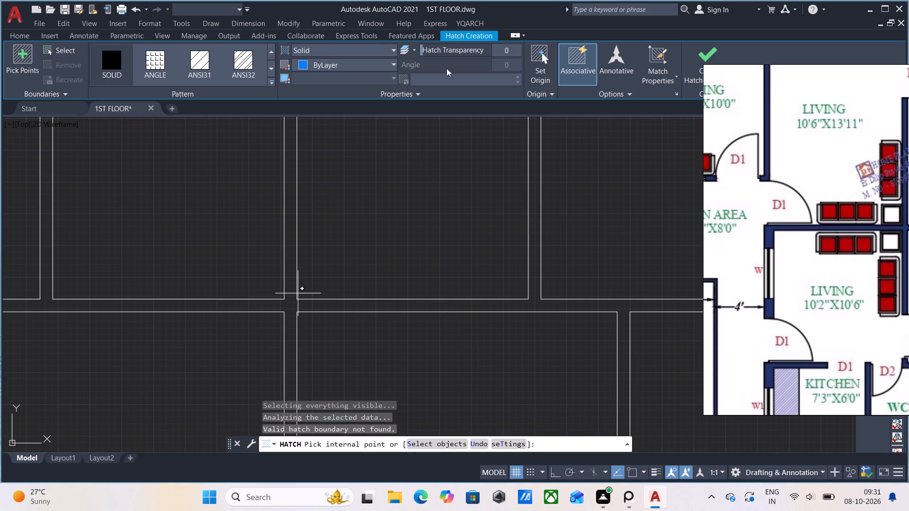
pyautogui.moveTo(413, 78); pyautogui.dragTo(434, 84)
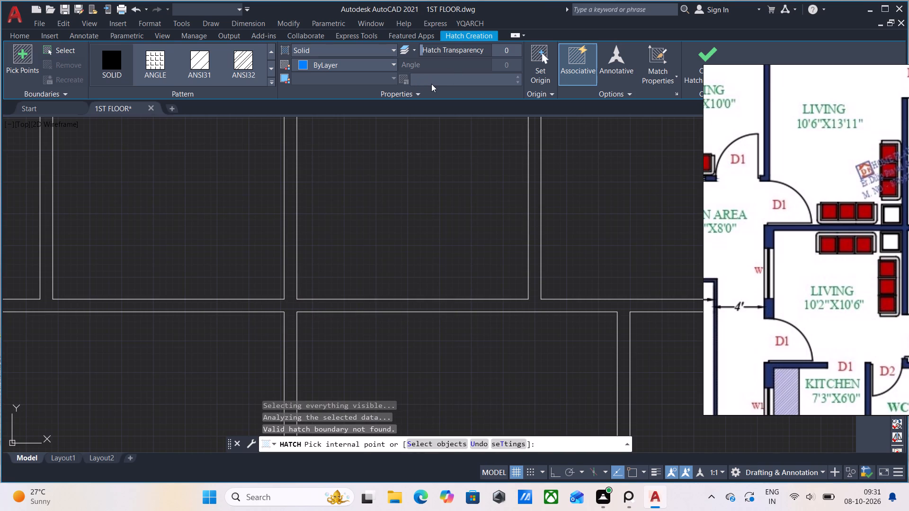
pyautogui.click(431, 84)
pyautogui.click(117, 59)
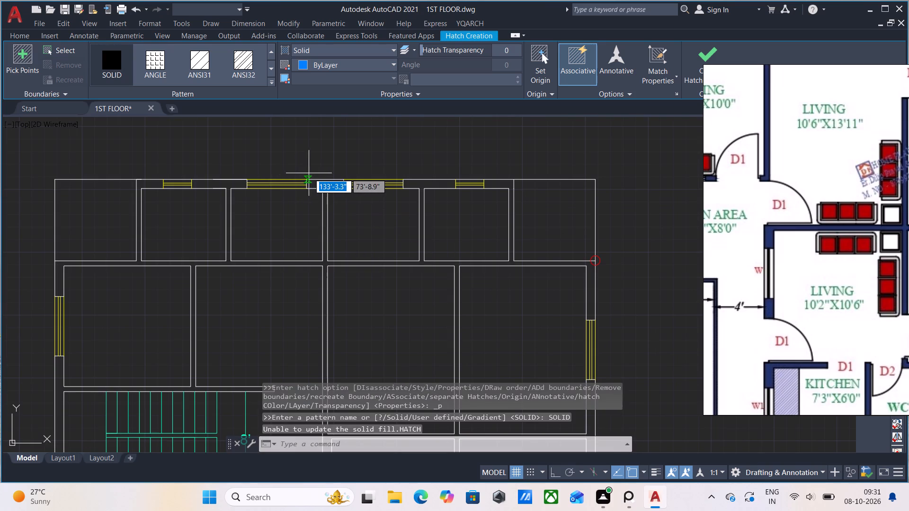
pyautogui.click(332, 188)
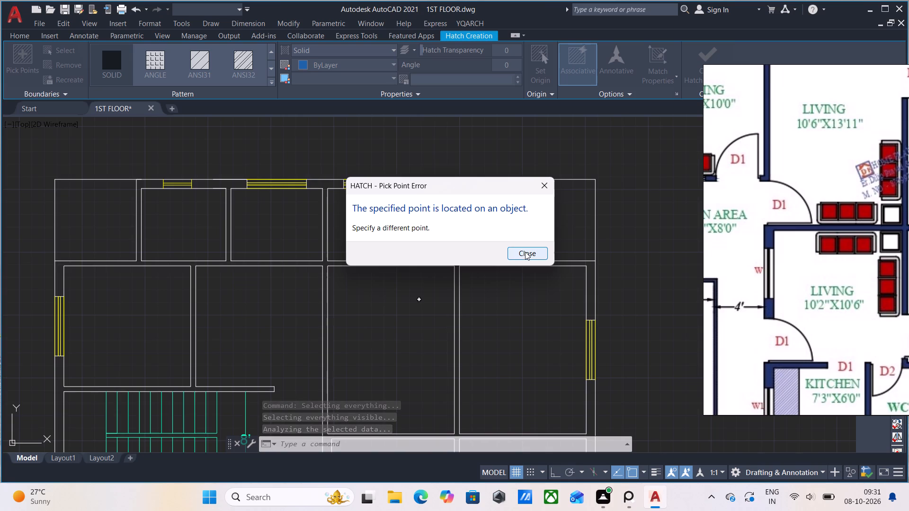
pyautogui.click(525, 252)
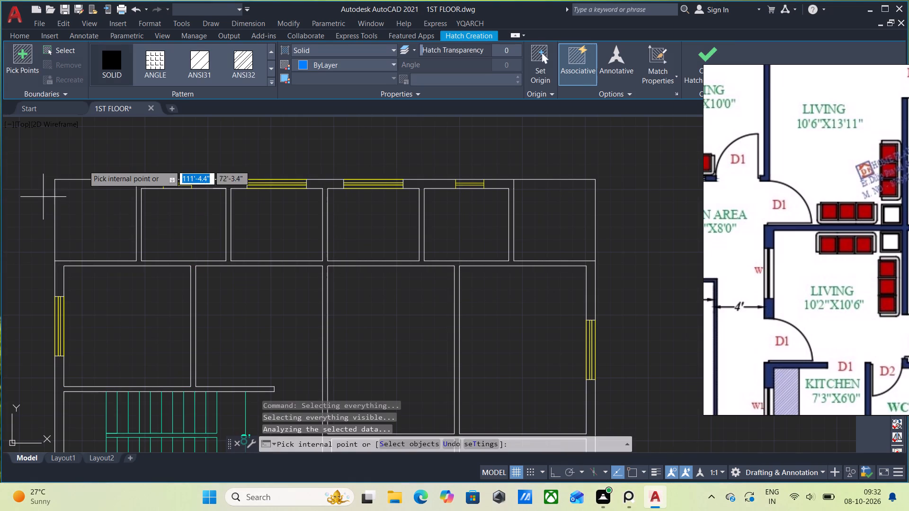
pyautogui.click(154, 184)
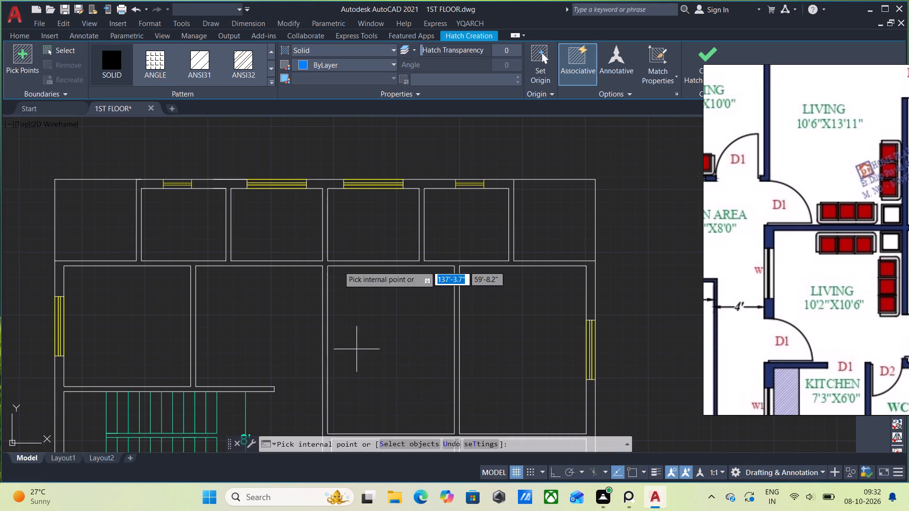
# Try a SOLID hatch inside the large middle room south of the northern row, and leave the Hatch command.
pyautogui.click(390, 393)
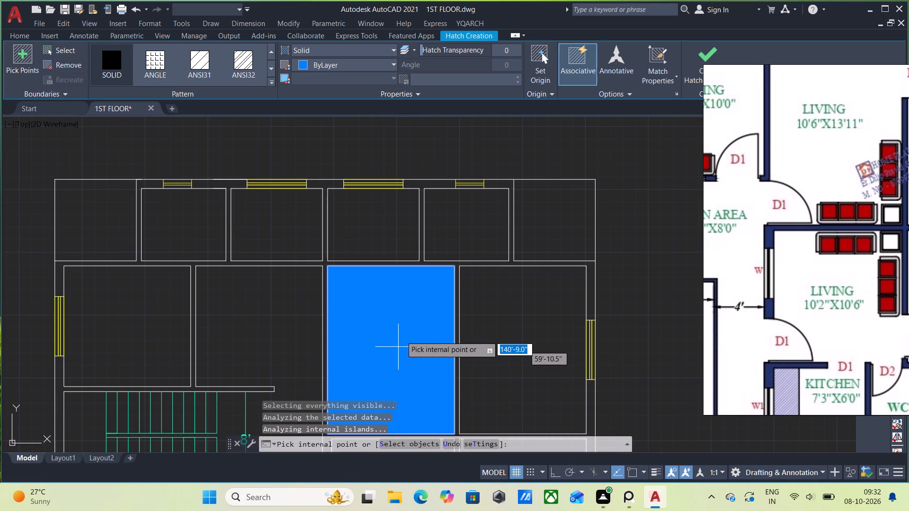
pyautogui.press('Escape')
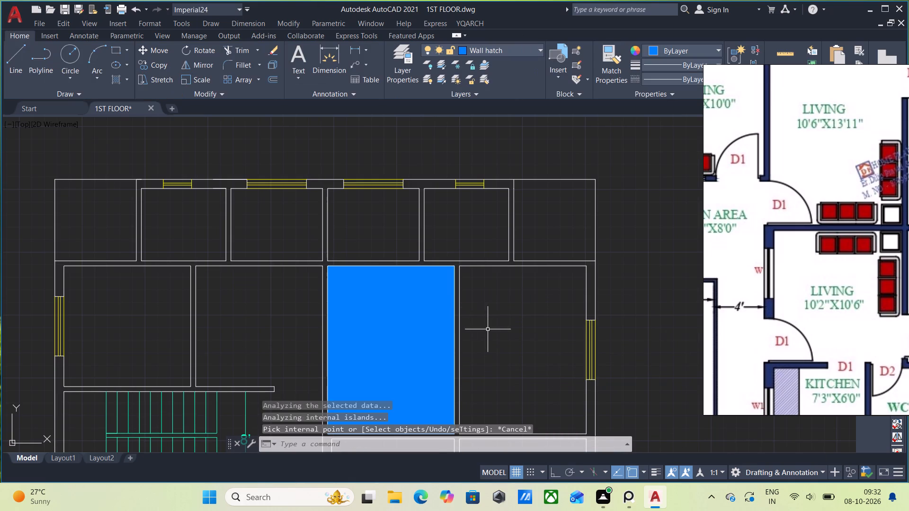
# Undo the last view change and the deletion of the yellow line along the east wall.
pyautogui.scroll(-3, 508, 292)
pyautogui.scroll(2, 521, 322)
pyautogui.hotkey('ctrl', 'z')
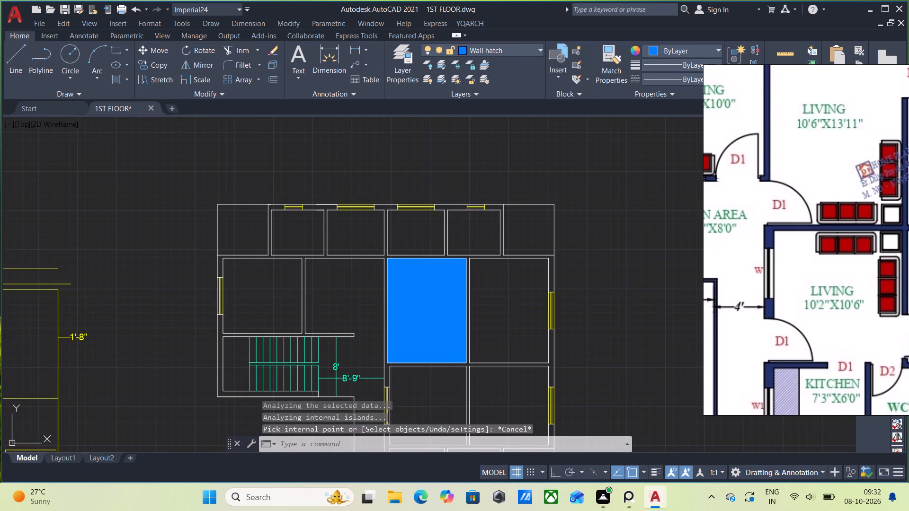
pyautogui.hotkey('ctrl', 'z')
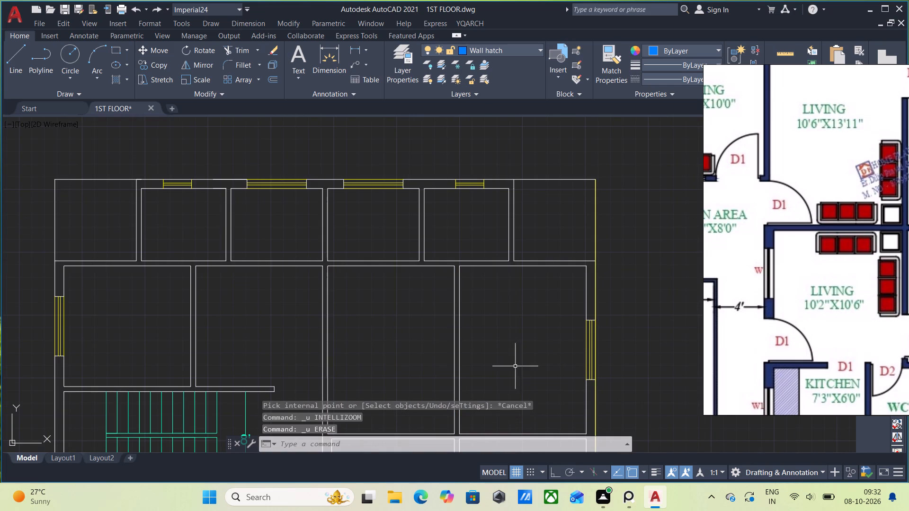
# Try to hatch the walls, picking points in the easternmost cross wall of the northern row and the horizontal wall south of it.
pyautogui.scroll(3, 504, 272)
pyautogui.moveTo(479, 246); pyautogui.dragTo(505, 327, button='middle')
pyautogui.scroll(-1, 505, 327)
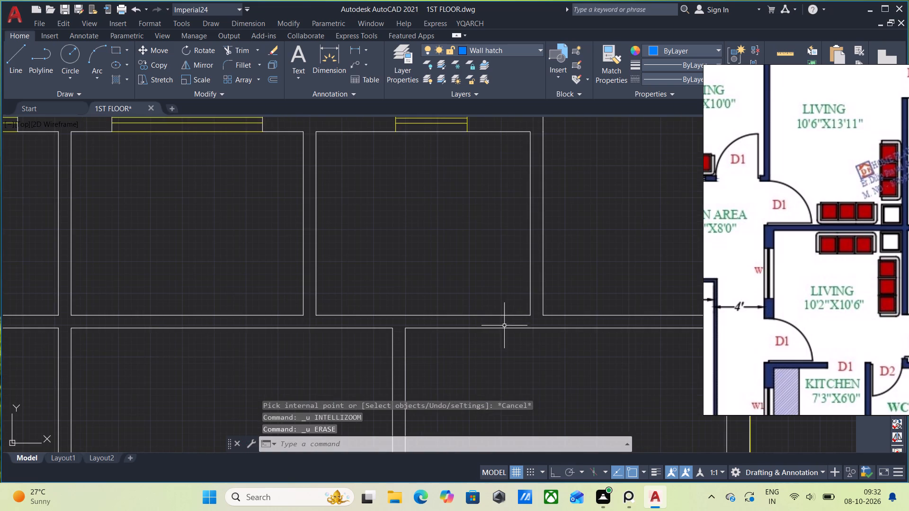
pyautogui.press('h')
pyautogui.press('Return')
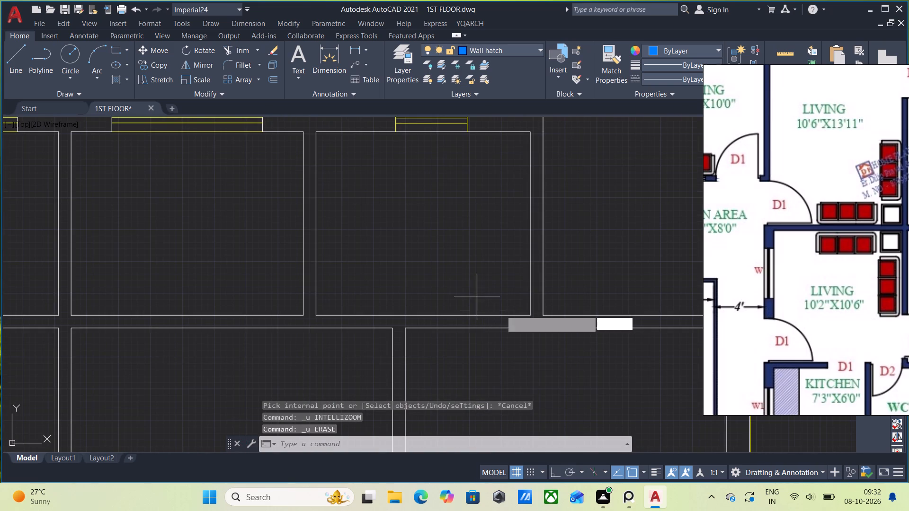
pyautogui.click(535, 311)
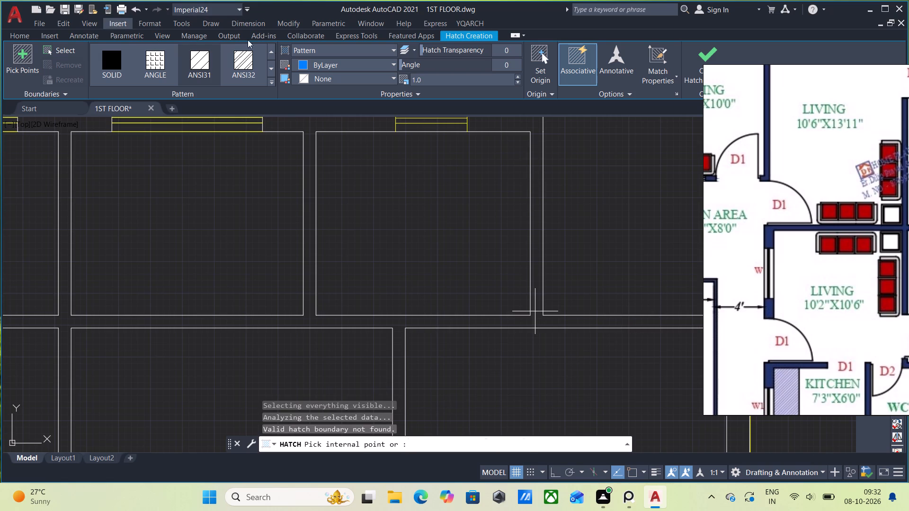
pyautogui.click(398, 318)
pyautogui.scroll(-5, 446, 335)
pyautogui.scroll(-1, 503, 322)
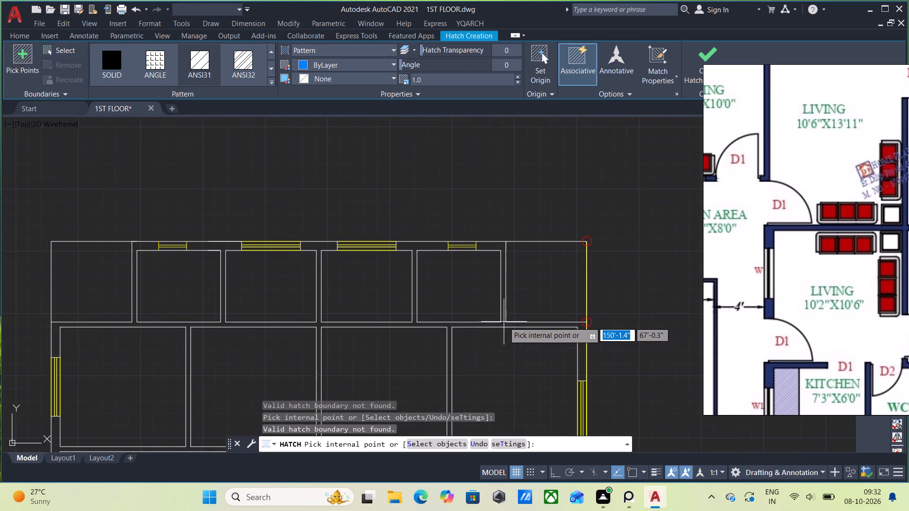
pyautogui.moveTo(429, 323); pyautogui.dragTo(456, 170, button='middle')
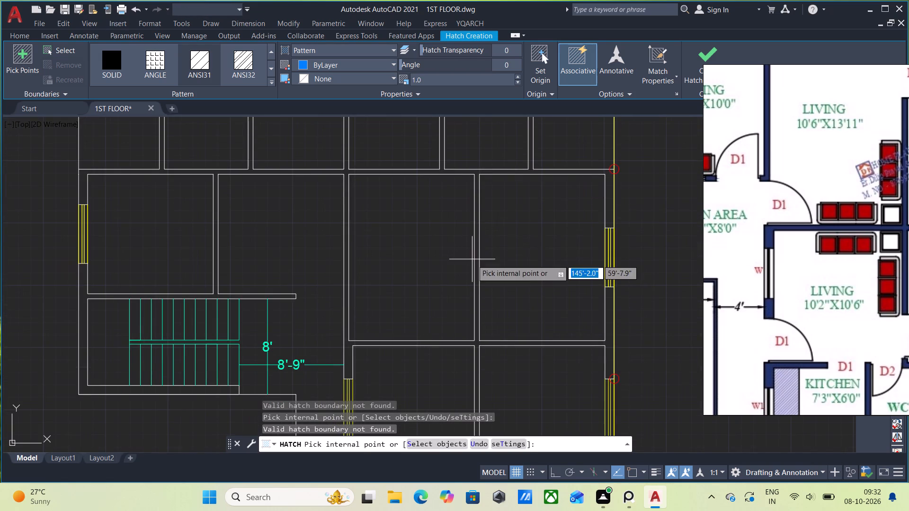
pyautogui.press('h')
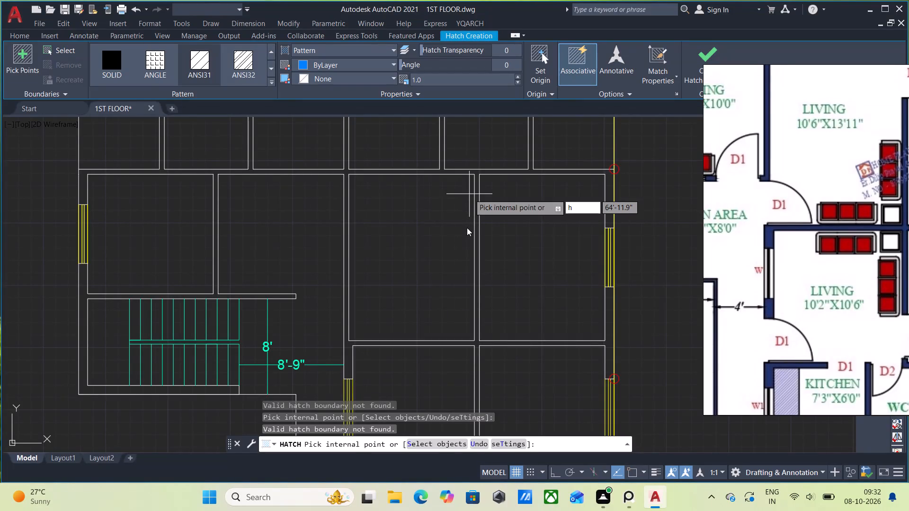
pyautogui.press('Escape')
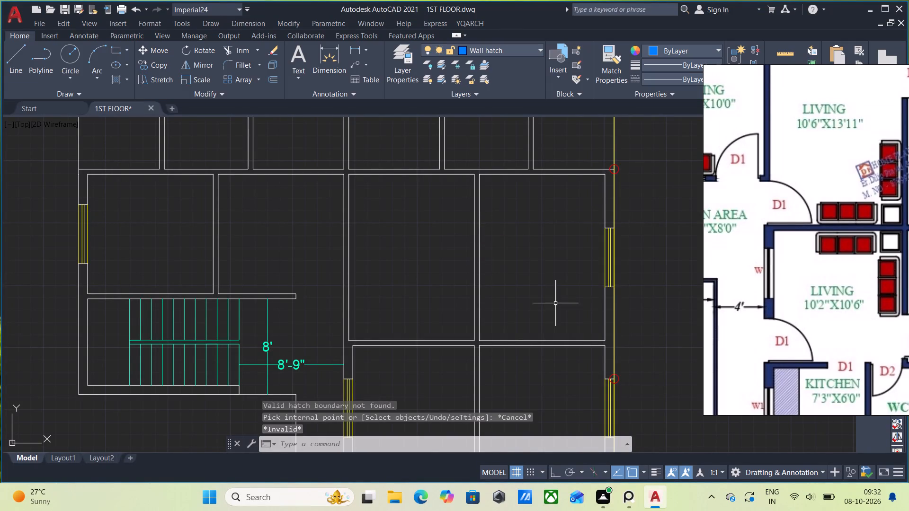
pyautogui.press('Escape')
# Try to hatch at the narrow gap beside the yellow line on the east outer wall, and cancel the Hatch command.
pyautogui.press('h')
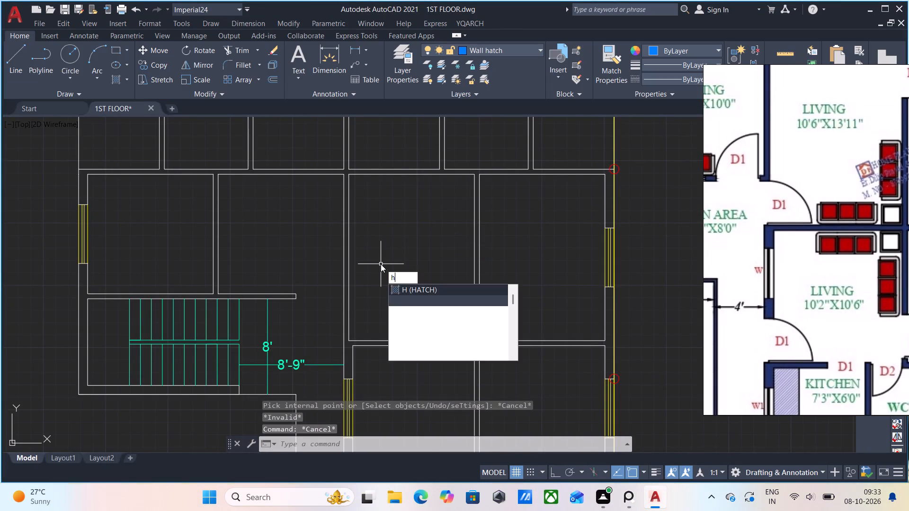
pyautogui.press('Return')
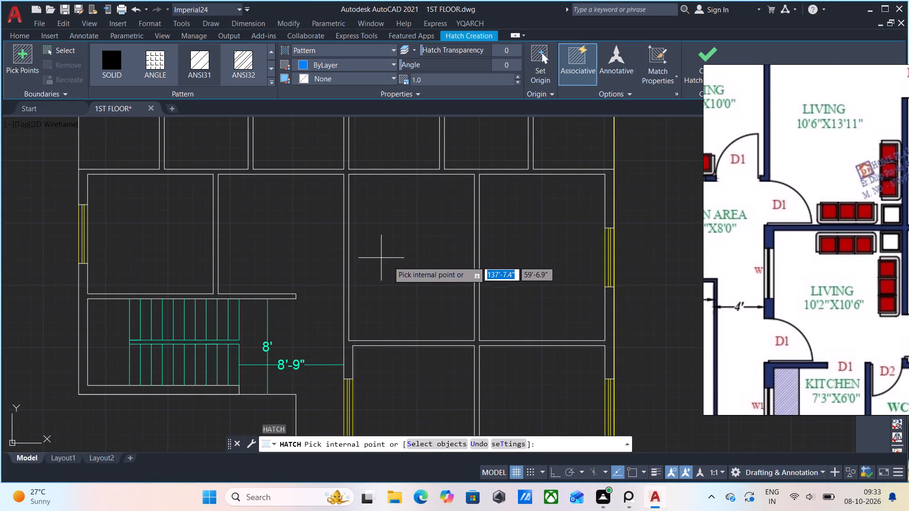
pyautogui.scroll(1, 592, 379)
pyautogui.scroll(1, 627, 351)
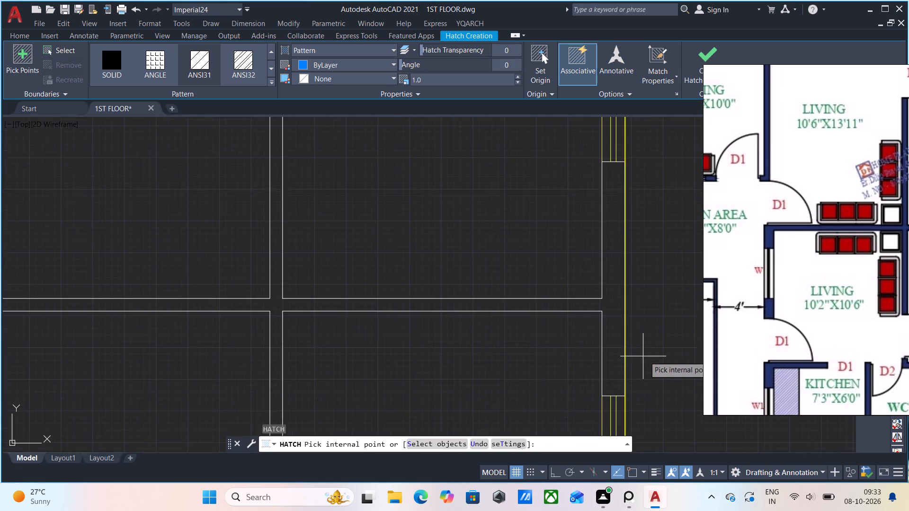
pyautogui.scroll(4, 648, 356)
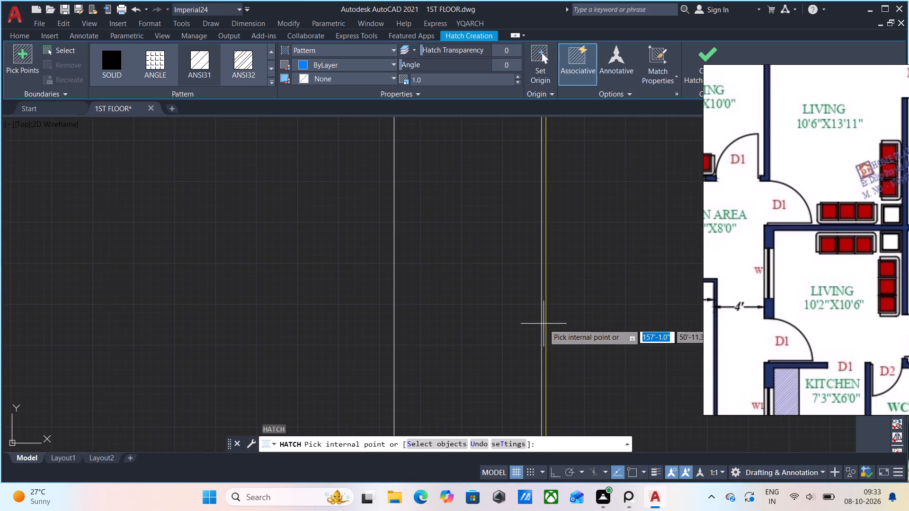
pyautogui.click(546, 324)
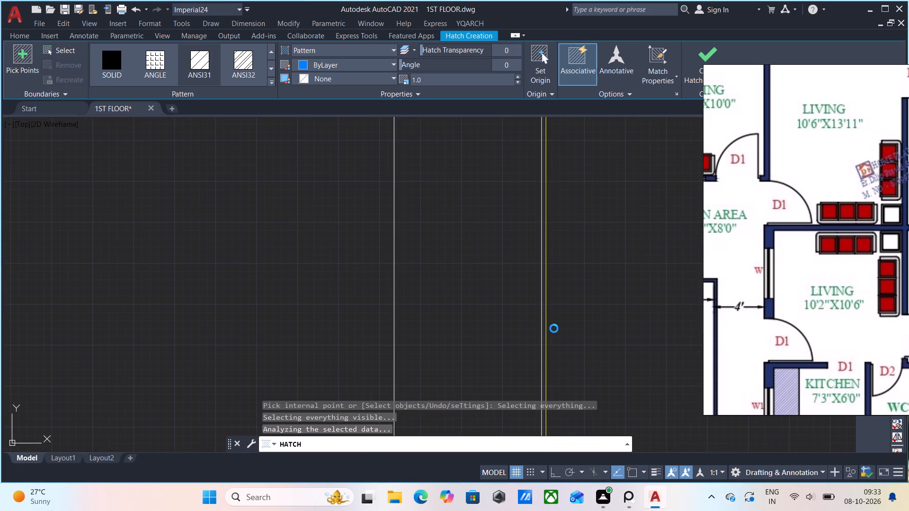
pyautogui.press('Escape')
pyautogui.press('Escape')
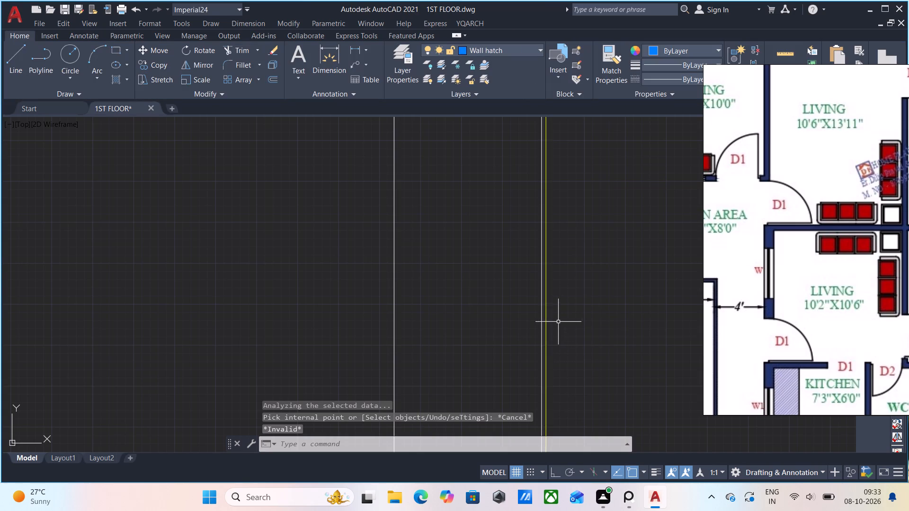
# Delete the yellow layer 0 line running along the outer face of the east wall.
pyautogui.click(547, 314)
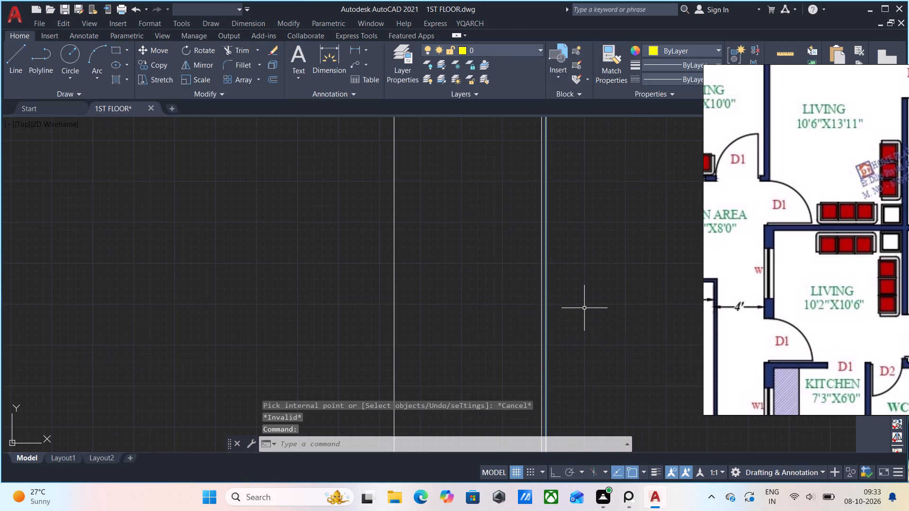
pyautogui.press('Delete')
pyautogui.scroll(-6, 584, 308)
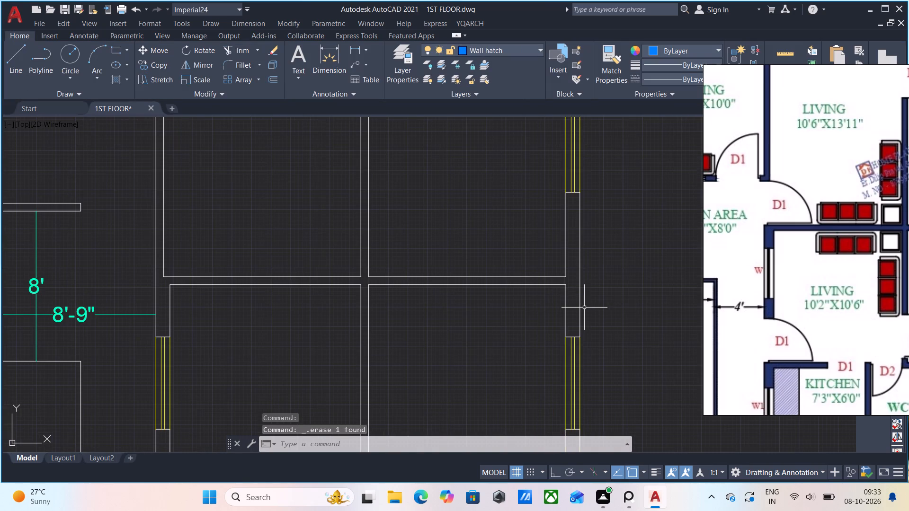
pyautogui.moveTo(488, 206); pyautogui.dragTo(456, 304, button='middle')
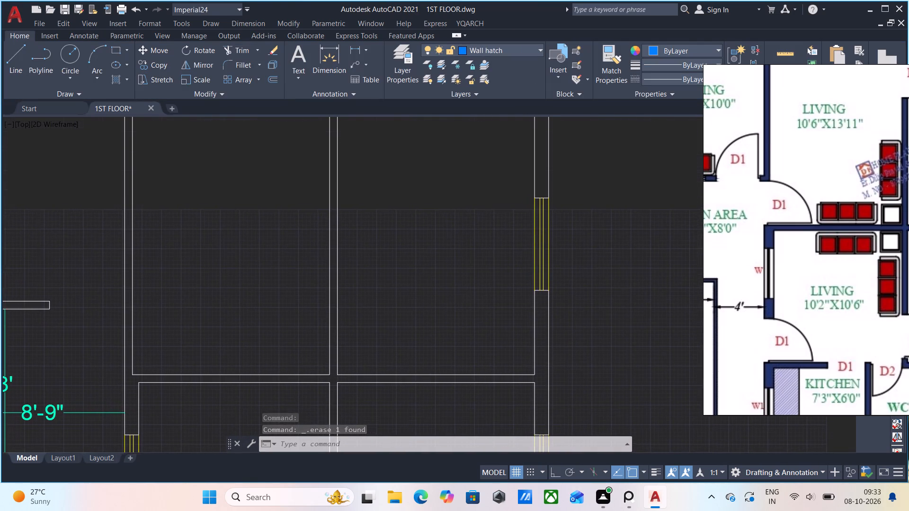
# Run Overkill on the entire 1st-floor plan to remove duplicate and overlapping lines, keeping the offered comparison settings.
pyautogui.scroll(-3, 464, 292)
pyautogui.moveTo(483, 345); pyautogui.dragTo(509, 269, button='middle')
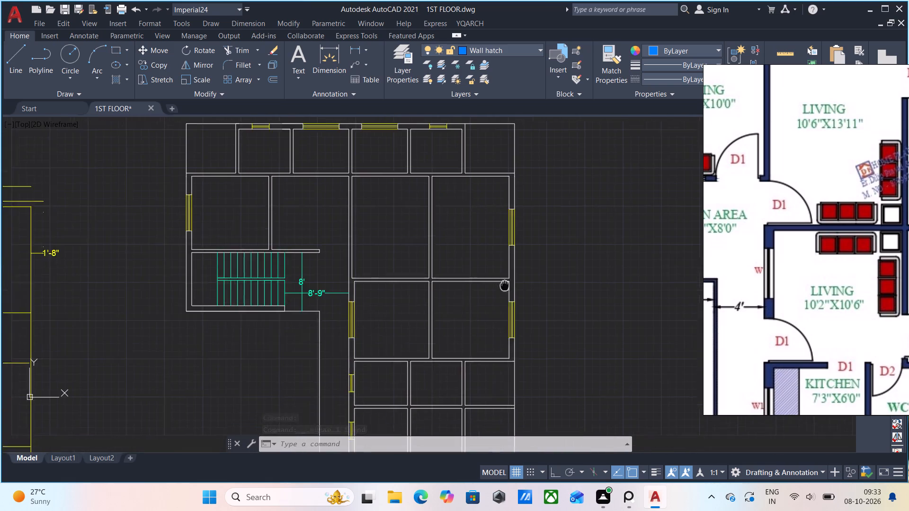
pyautogui.moveTo(509, 269); pyautogui.dragTo(510, 263, button='middle')
pyautogui.scroll(-2, 510, 263)
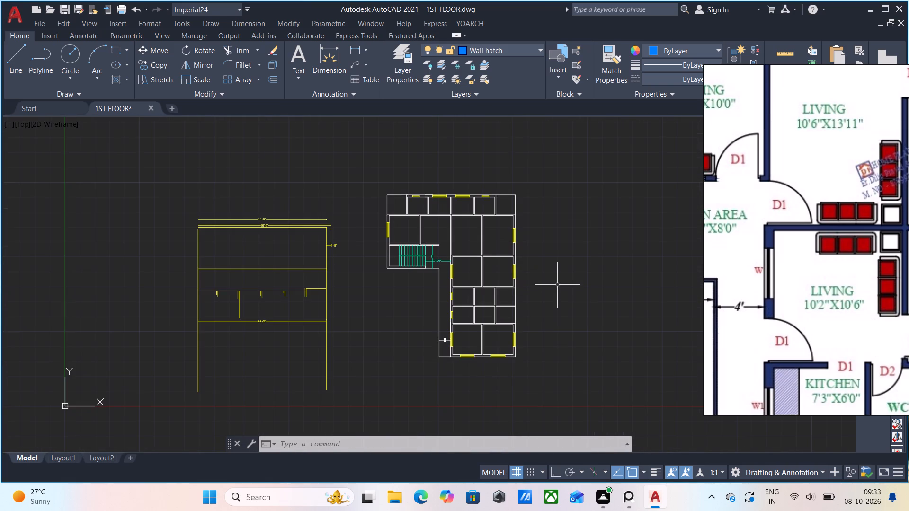
pyautogui.press('o')
pyautogui.write('vr')
pyautogui.press('BackSpace')
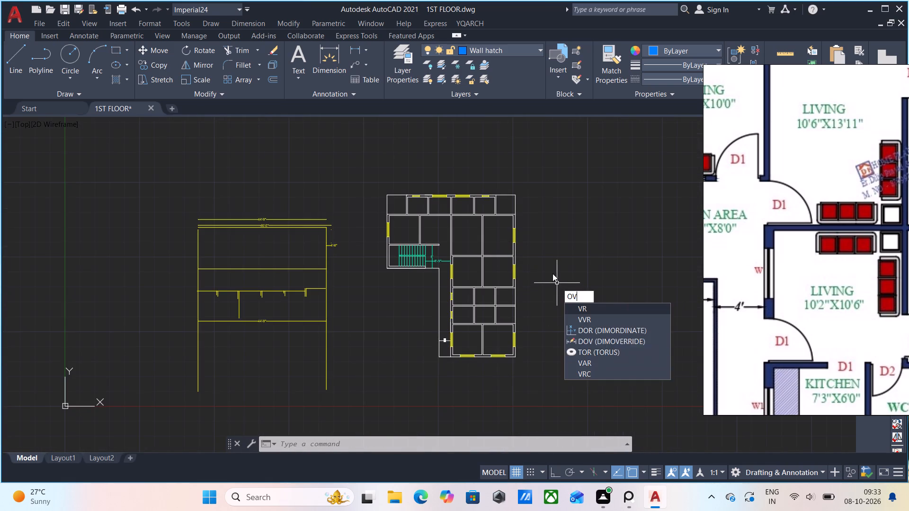
pyautogui.press('e')
pyautogui.press('r')
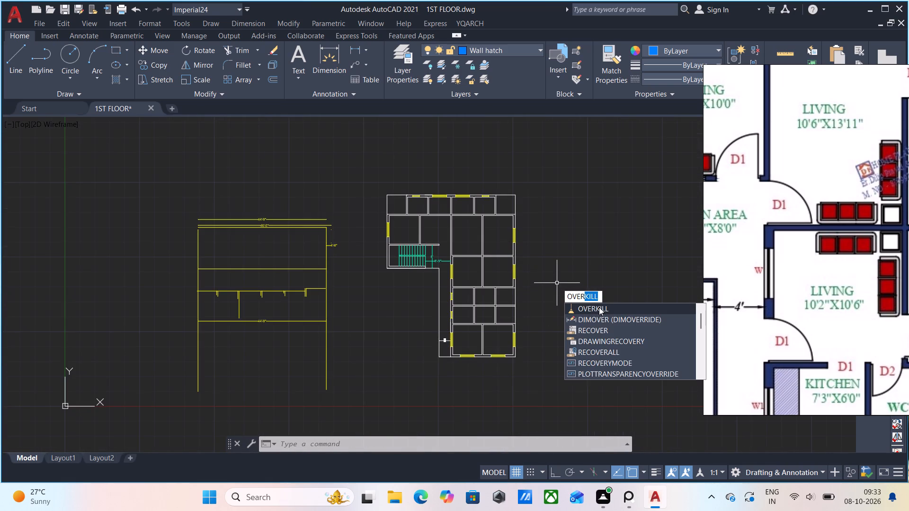
pyautogui.click(599, 307)
pyautogui.click(554, 378)
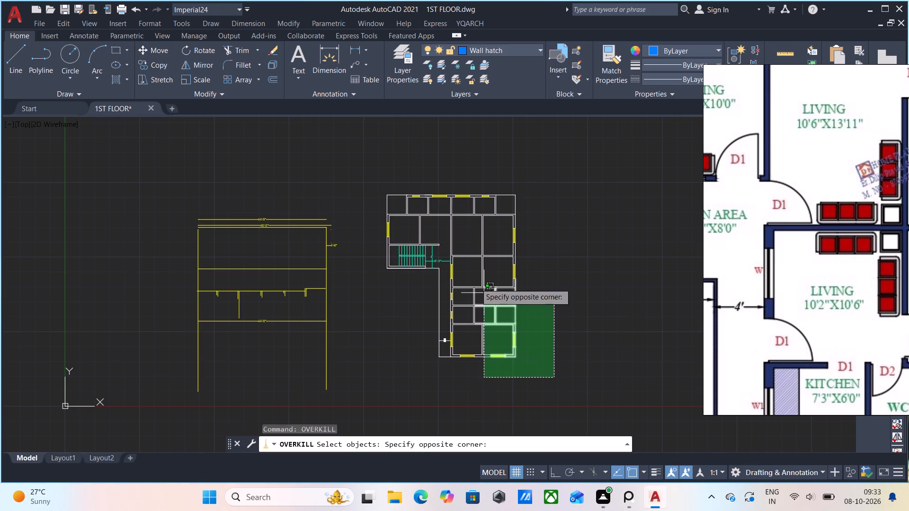
pyautogui.click(370, 140)
pyautogui.press('Return')
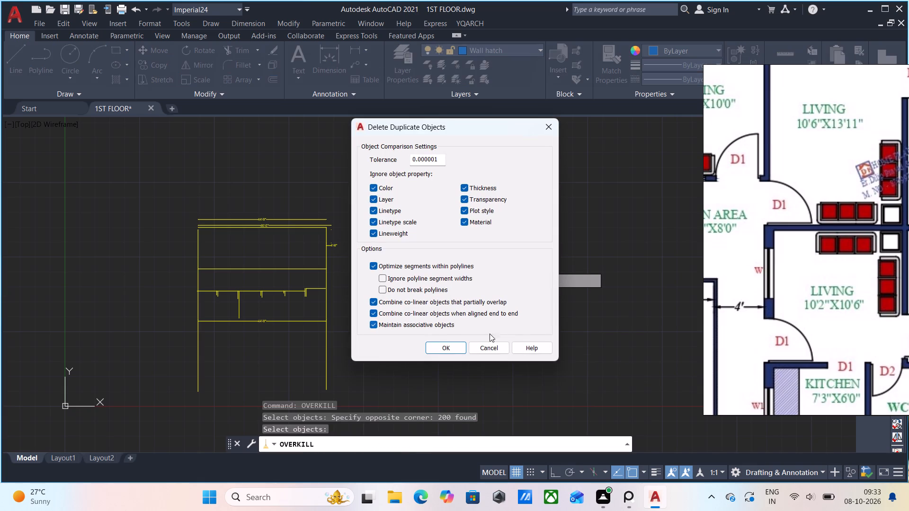
pyautogui.click(461, 345)
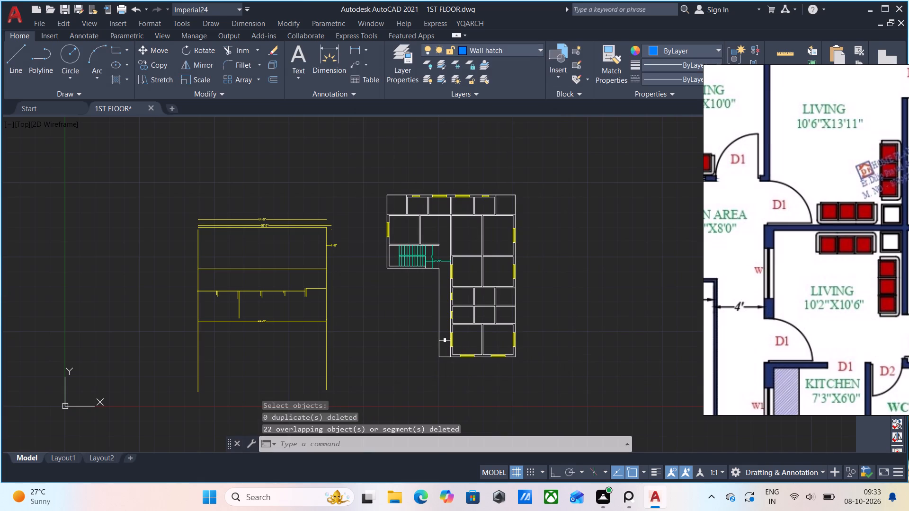
# Convert the closed loops of the entire floor plan into regions with the Region command.
pyautogui.scroll(1, 525, 301)
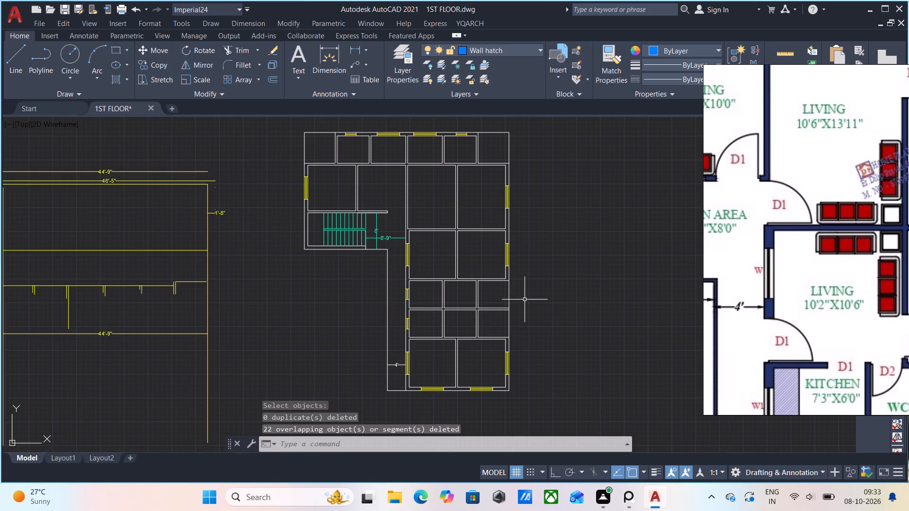
pyautogui.moveTo(532, 300); pyautogui.dragTo(545, 324, button='middle')
pyautogui.press('r')
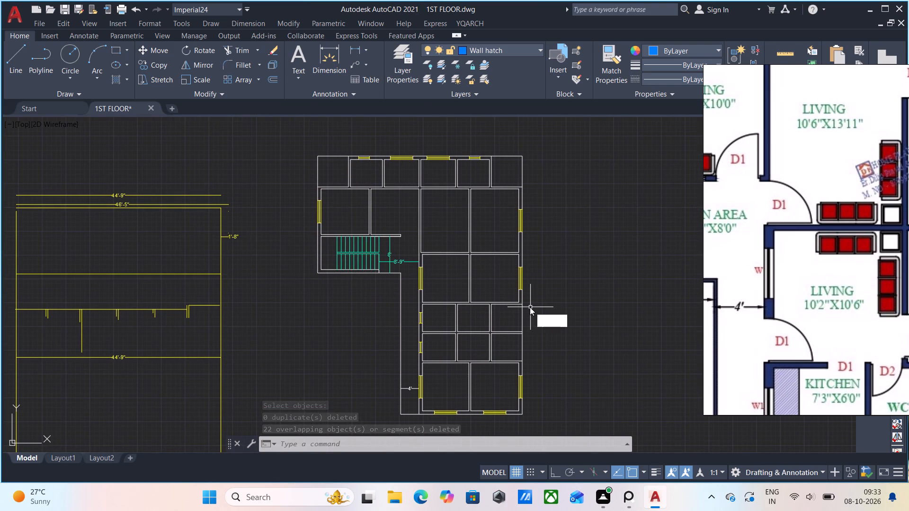
pyautogui.write('eg')
pyautogui.press('Return')
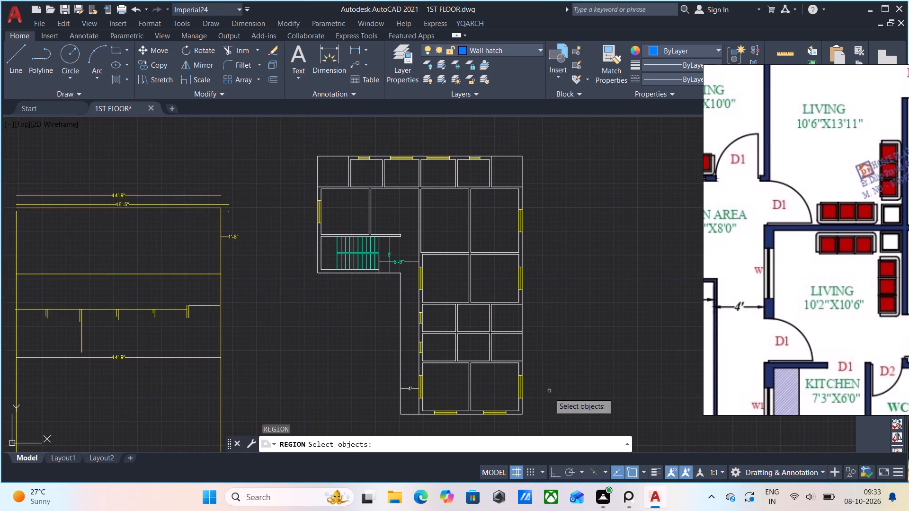
pyautogui.moveTo(540, 422); pyautogui.dragTo(537, 417)
pyautogui.click(291, 113)
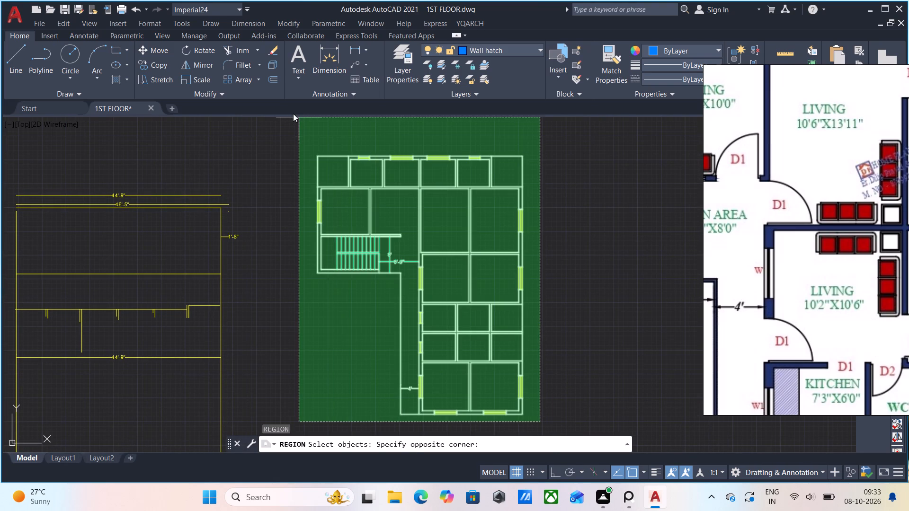
pyautogui.click(302, 151)
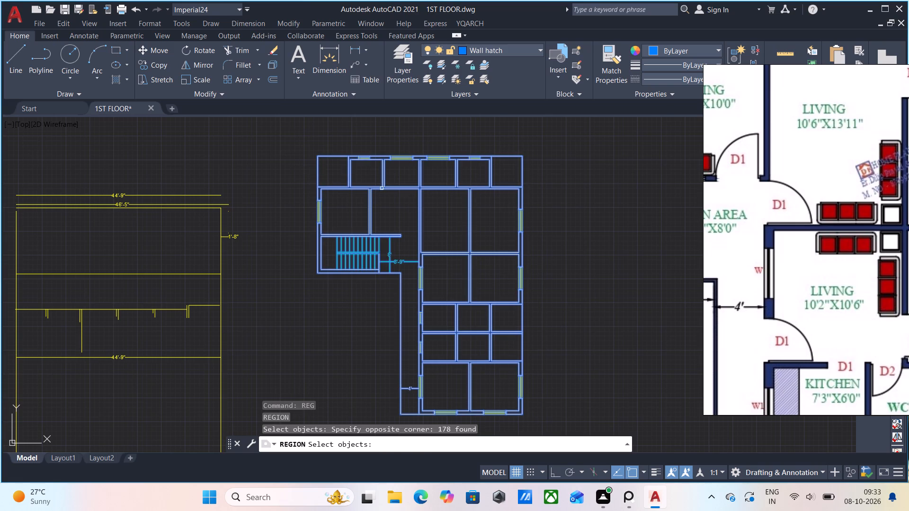
pyautogui.press('Return')
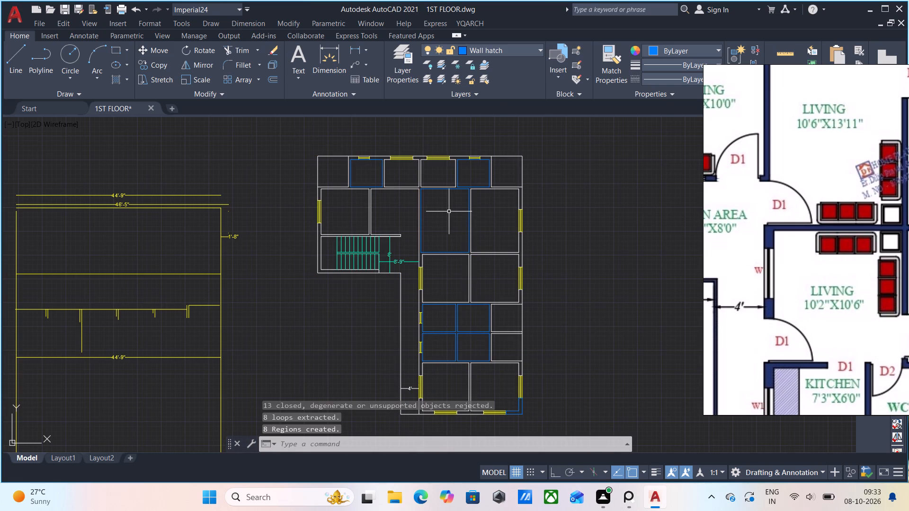
# Examine which rooms and wall outlines of the floor plan were turned into blue regions.
pyautogui.scroll(1, 493, 208)
pyautogui.scroll(-1, 473, 191)
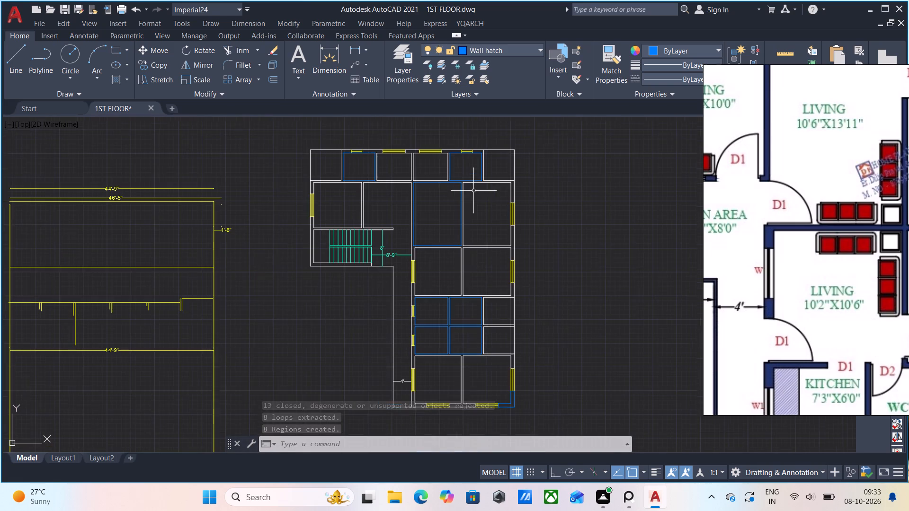
pyautogui.scroll(1, 473, 184)
pyautogui.moveTo(476, 261); pyautogui.dragTo(472, 205, button='middle')
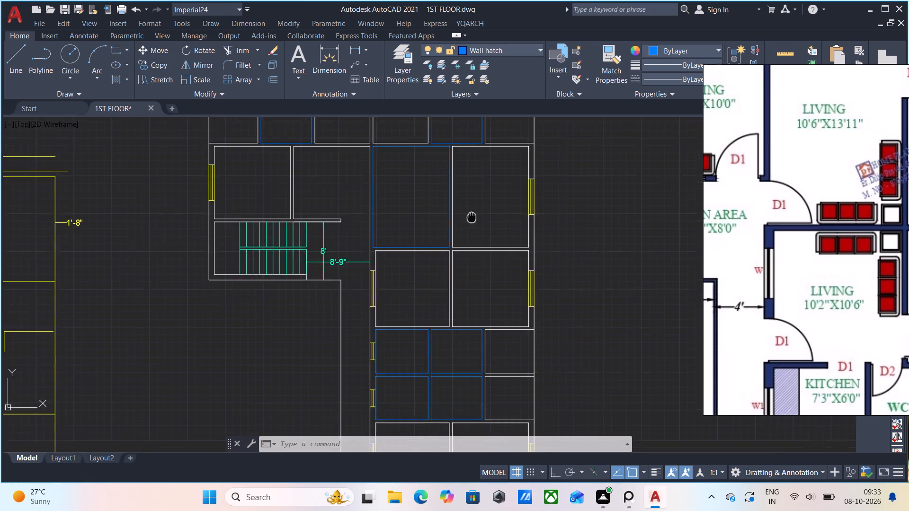
pyautogui.moveTo(472, 205); pyautogui.dragTo(472, 197, button='middle')
pyautogui.scroll(-1, 476, 201)
pyautogui.moveTo(480, 213); pyautogui.dragTo(473, 273, button='middle')
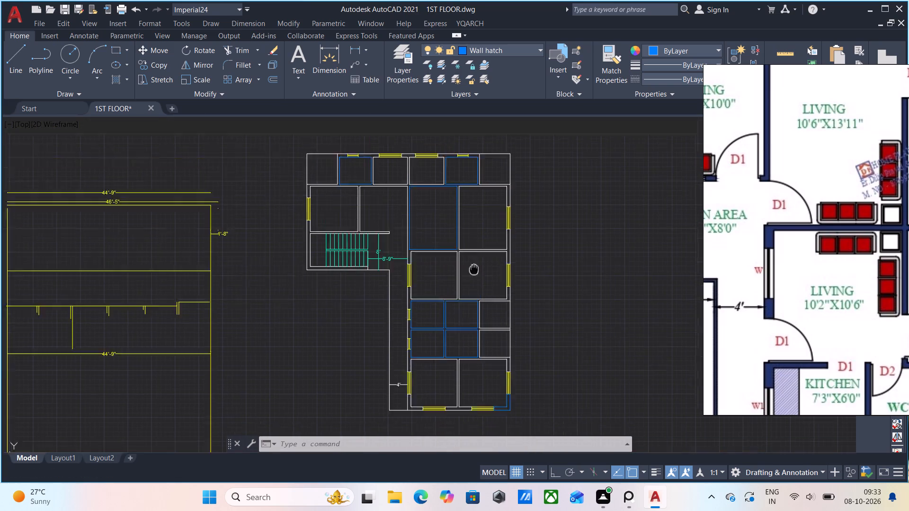
pyautogui.moveTo(473, 273); pyautogui.dragTo(470, 319, button='middle')
pyautogui.scroll(2, 463, 288)
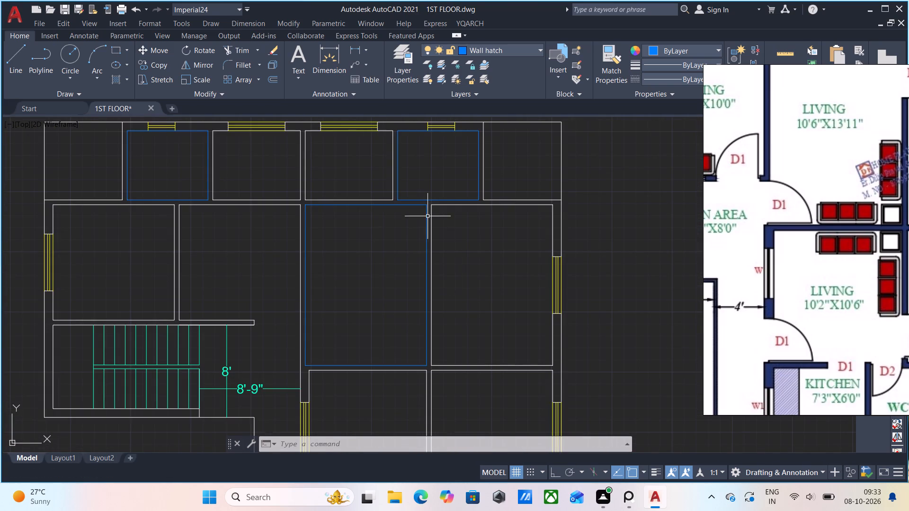
pyautogui.moveTo(435, 221); pyautogui.dragTo(481, 251, button='middle')
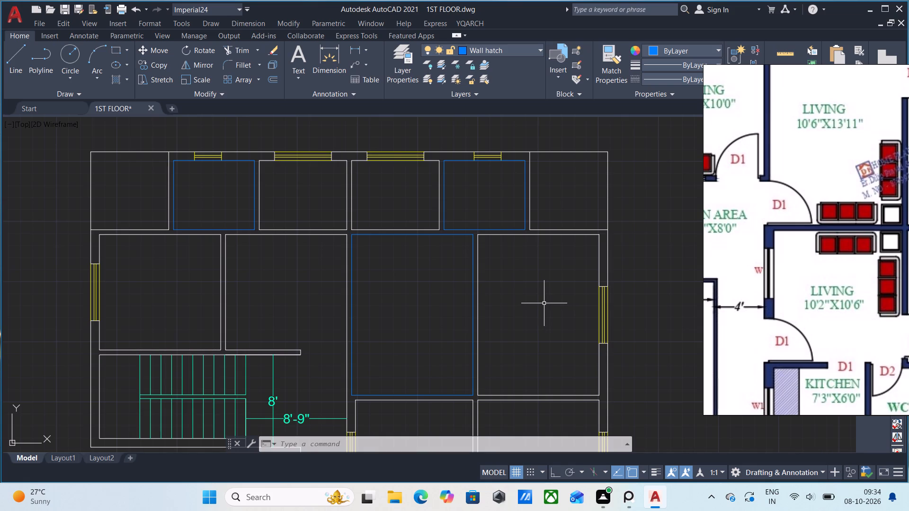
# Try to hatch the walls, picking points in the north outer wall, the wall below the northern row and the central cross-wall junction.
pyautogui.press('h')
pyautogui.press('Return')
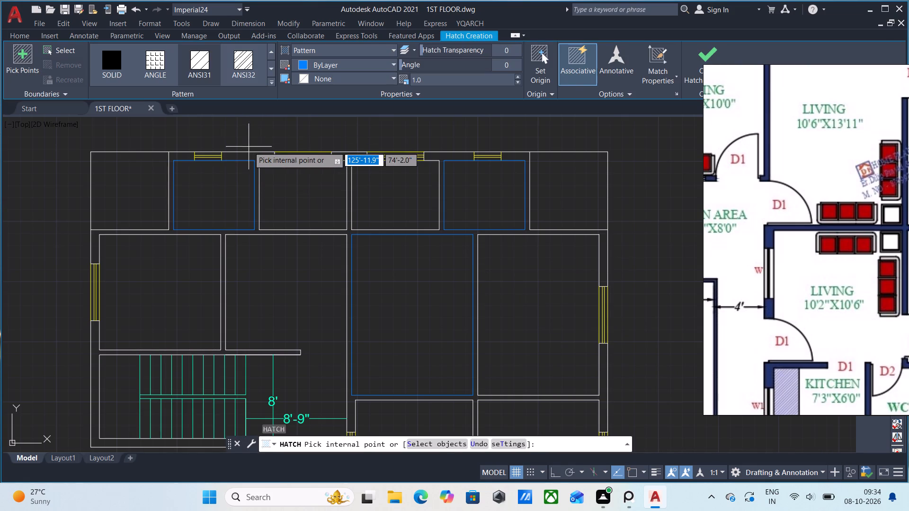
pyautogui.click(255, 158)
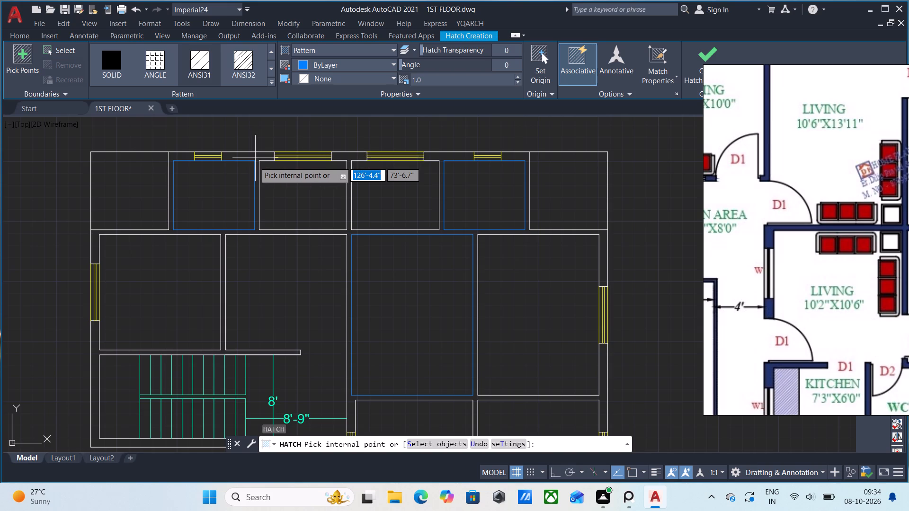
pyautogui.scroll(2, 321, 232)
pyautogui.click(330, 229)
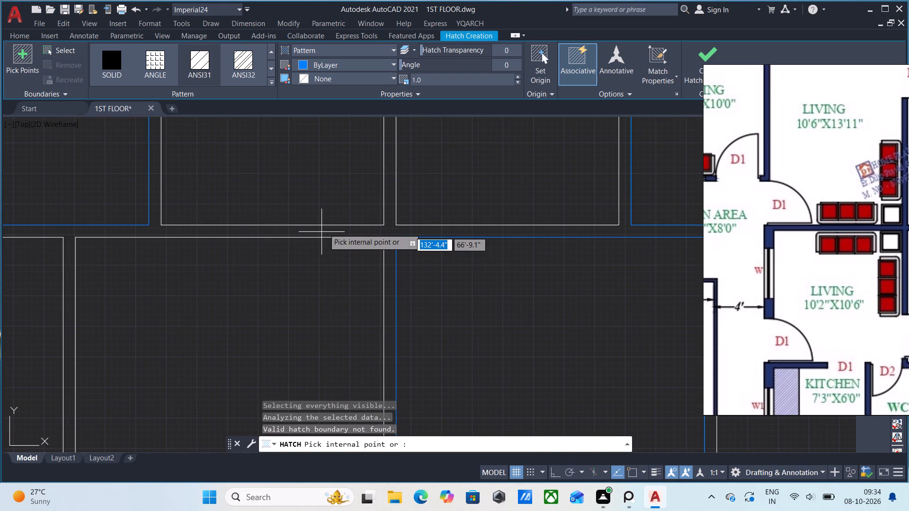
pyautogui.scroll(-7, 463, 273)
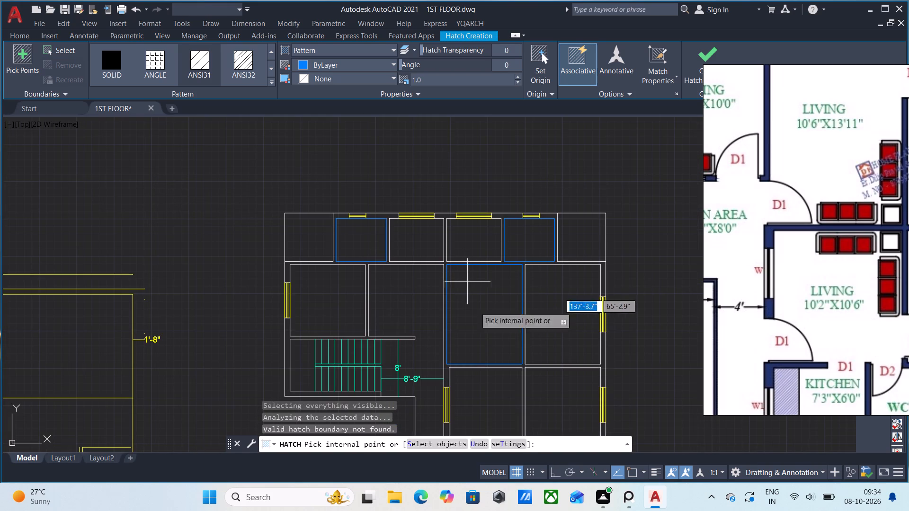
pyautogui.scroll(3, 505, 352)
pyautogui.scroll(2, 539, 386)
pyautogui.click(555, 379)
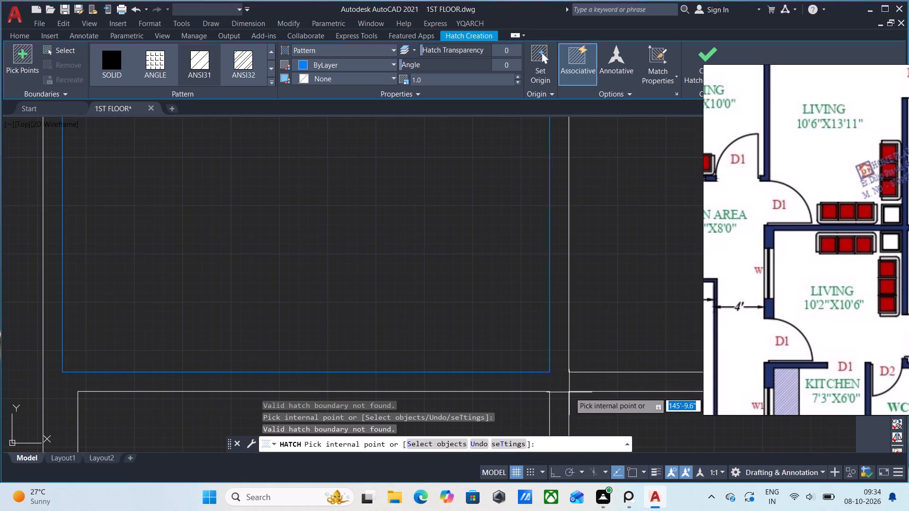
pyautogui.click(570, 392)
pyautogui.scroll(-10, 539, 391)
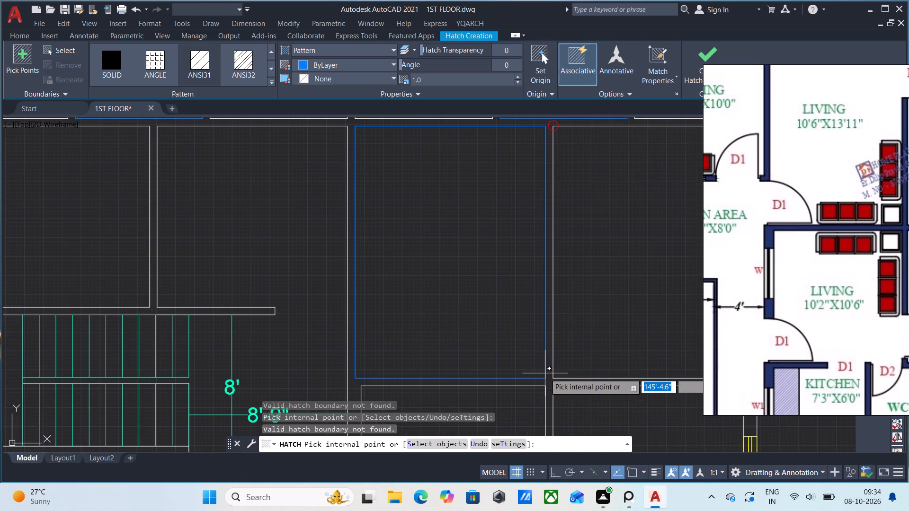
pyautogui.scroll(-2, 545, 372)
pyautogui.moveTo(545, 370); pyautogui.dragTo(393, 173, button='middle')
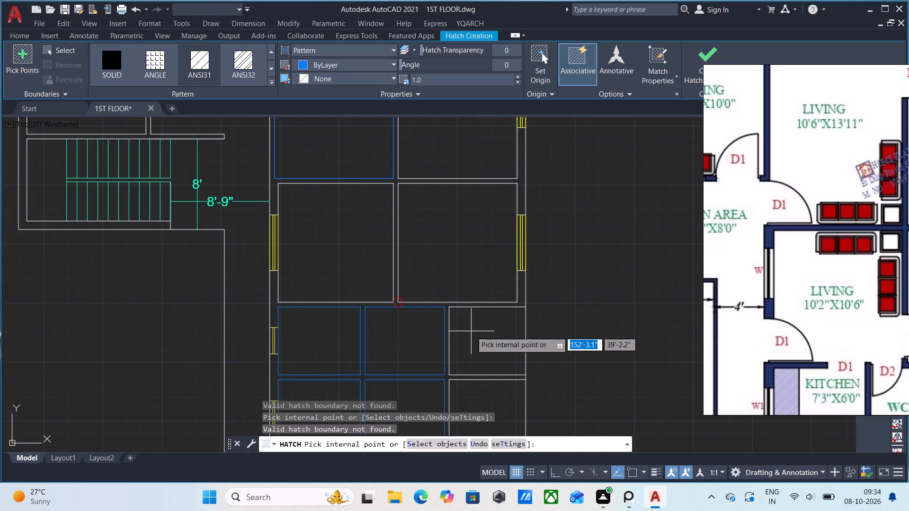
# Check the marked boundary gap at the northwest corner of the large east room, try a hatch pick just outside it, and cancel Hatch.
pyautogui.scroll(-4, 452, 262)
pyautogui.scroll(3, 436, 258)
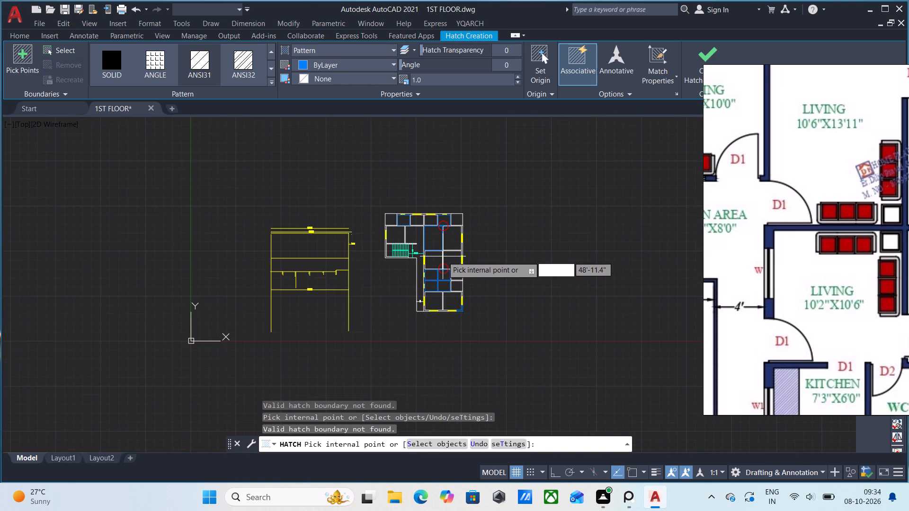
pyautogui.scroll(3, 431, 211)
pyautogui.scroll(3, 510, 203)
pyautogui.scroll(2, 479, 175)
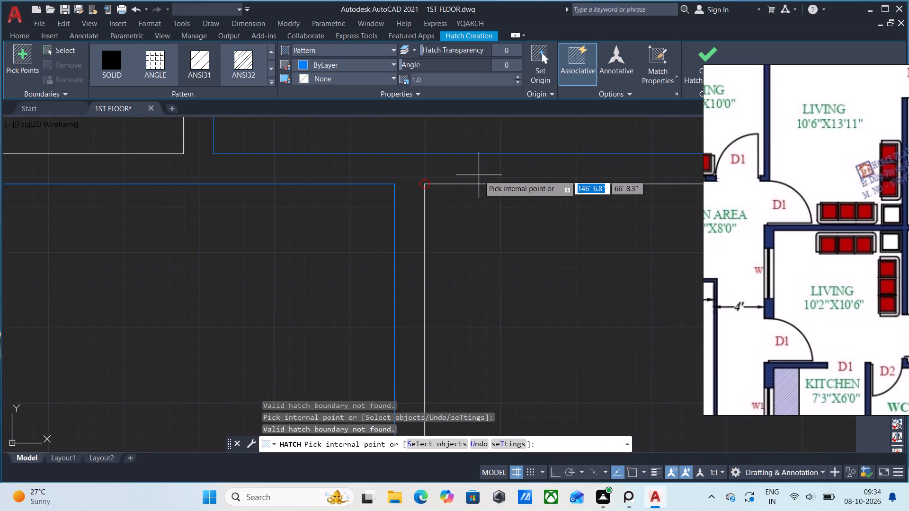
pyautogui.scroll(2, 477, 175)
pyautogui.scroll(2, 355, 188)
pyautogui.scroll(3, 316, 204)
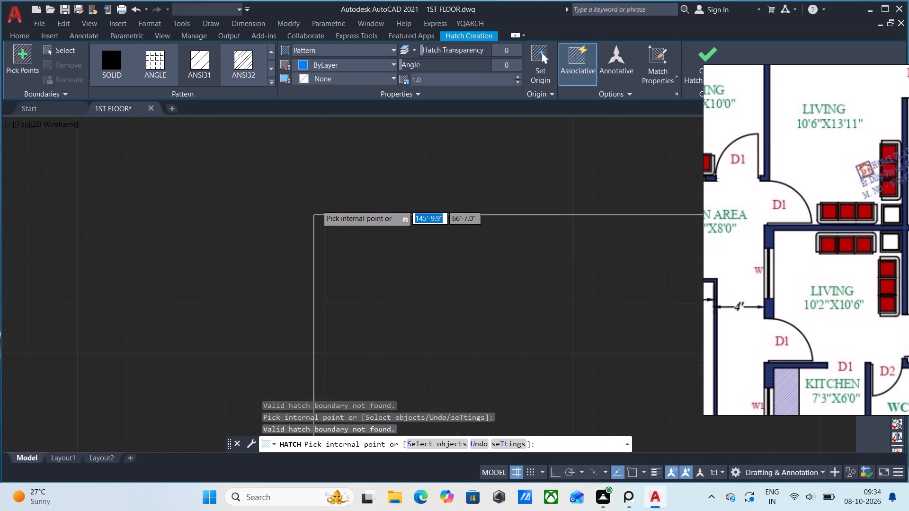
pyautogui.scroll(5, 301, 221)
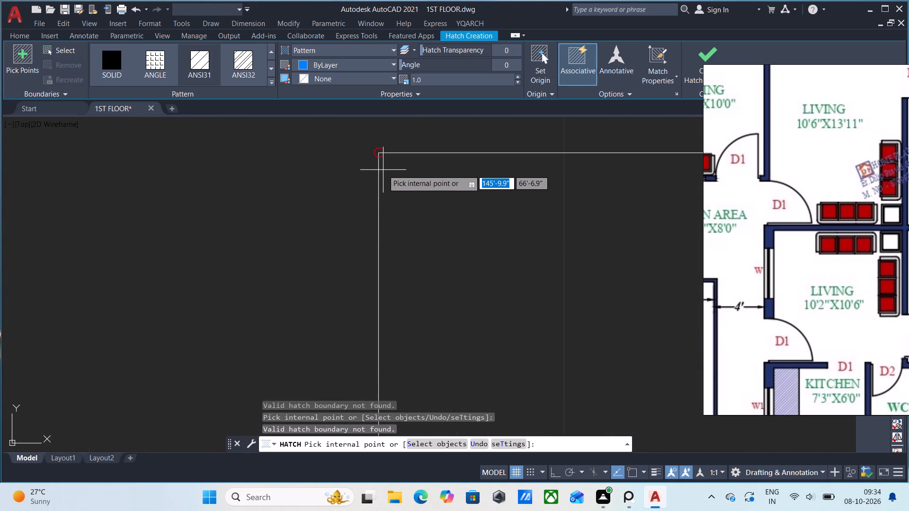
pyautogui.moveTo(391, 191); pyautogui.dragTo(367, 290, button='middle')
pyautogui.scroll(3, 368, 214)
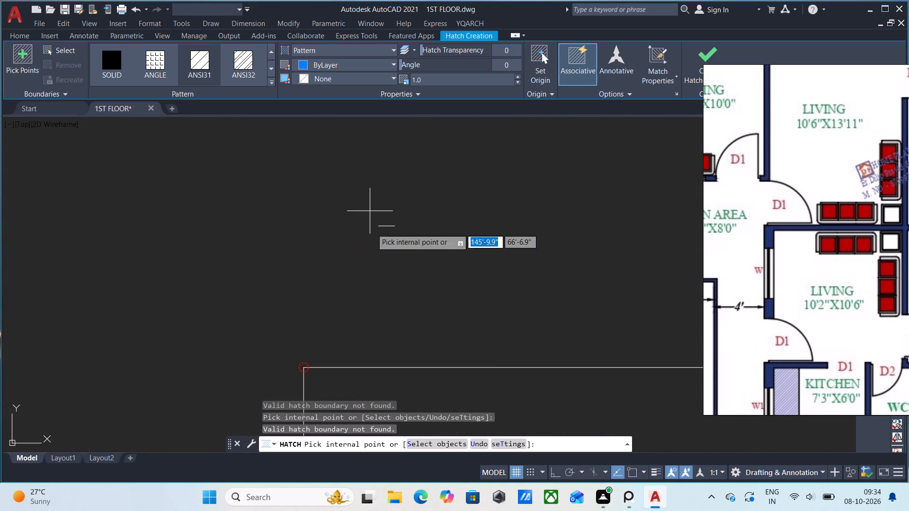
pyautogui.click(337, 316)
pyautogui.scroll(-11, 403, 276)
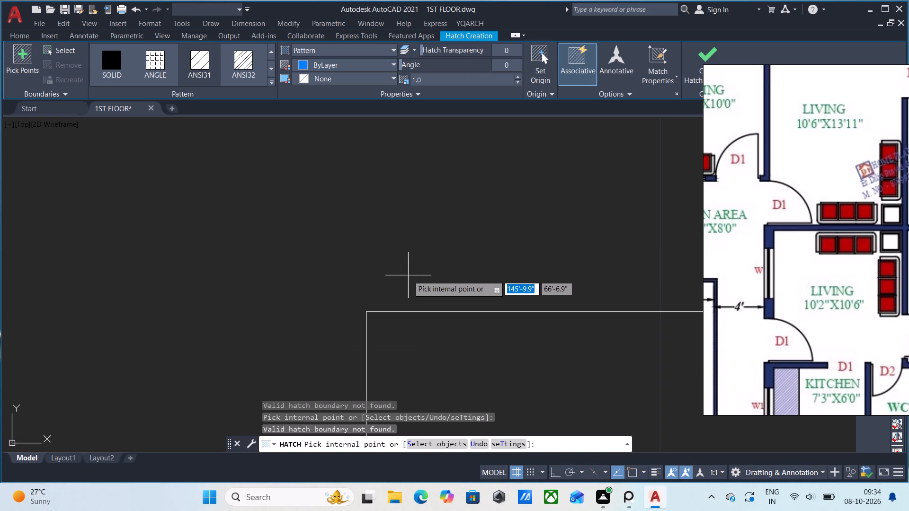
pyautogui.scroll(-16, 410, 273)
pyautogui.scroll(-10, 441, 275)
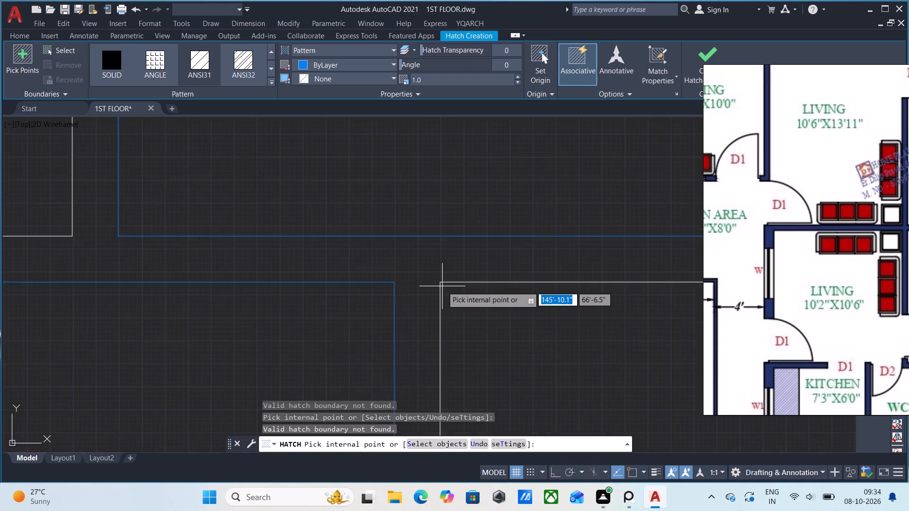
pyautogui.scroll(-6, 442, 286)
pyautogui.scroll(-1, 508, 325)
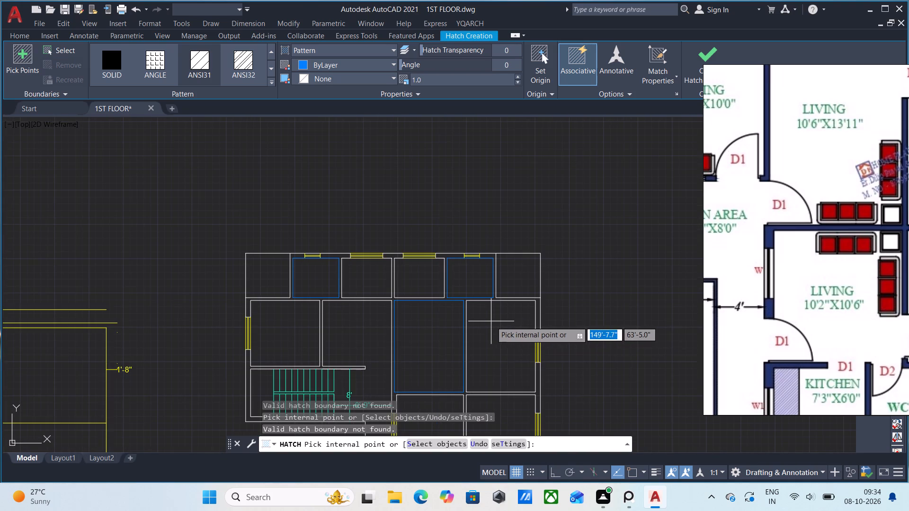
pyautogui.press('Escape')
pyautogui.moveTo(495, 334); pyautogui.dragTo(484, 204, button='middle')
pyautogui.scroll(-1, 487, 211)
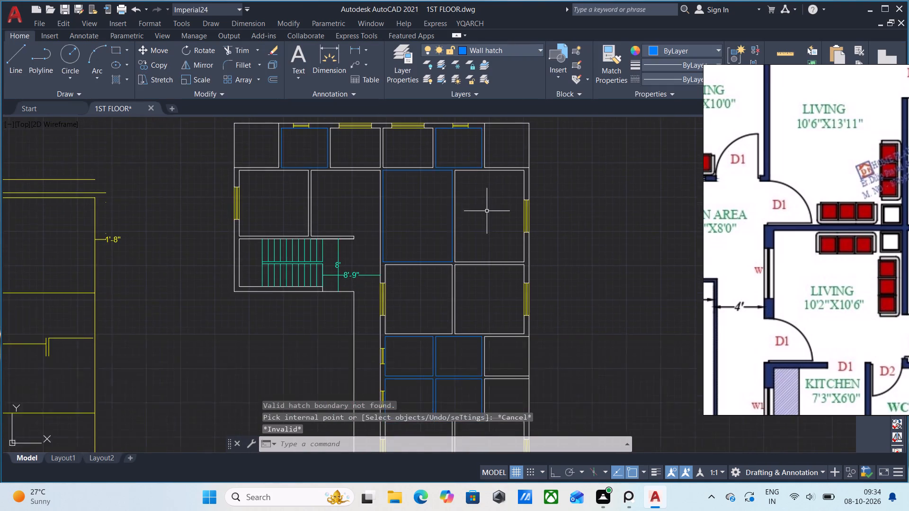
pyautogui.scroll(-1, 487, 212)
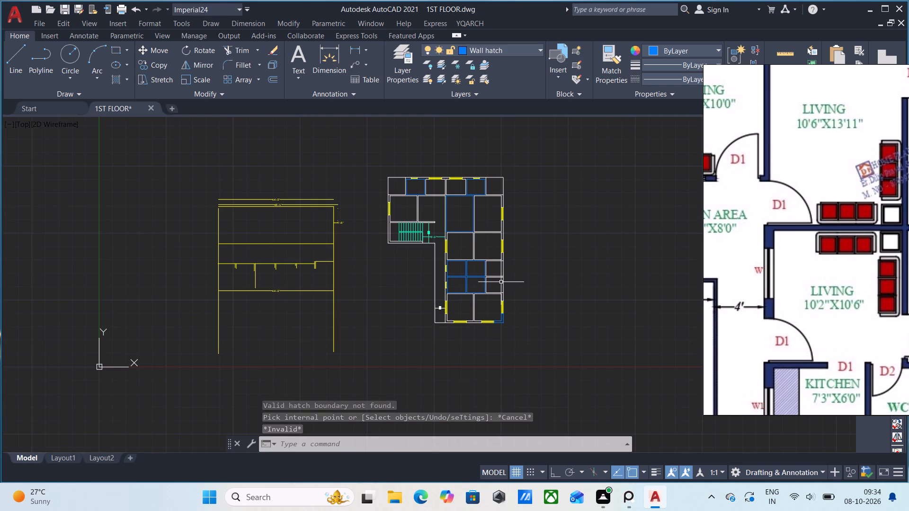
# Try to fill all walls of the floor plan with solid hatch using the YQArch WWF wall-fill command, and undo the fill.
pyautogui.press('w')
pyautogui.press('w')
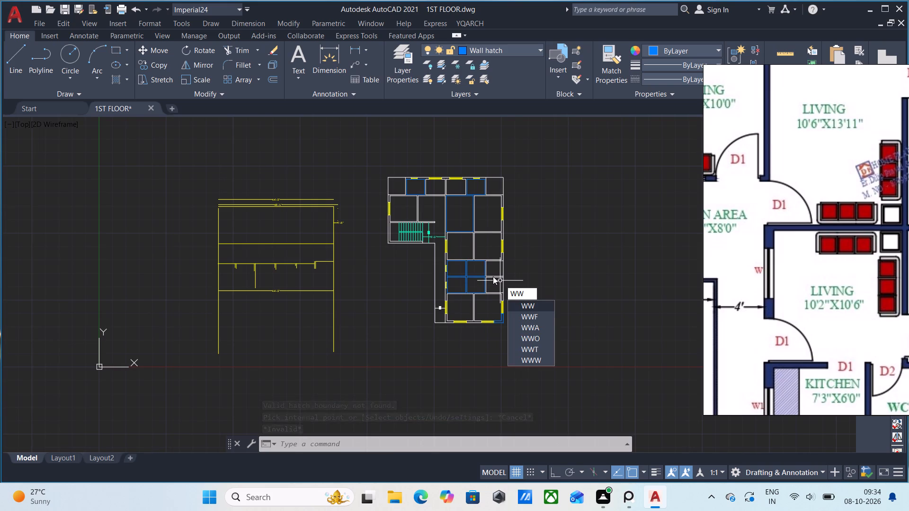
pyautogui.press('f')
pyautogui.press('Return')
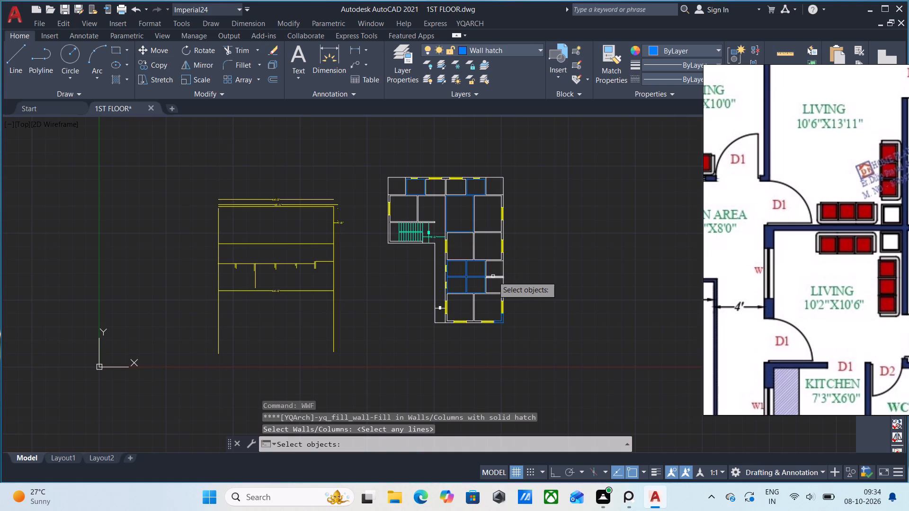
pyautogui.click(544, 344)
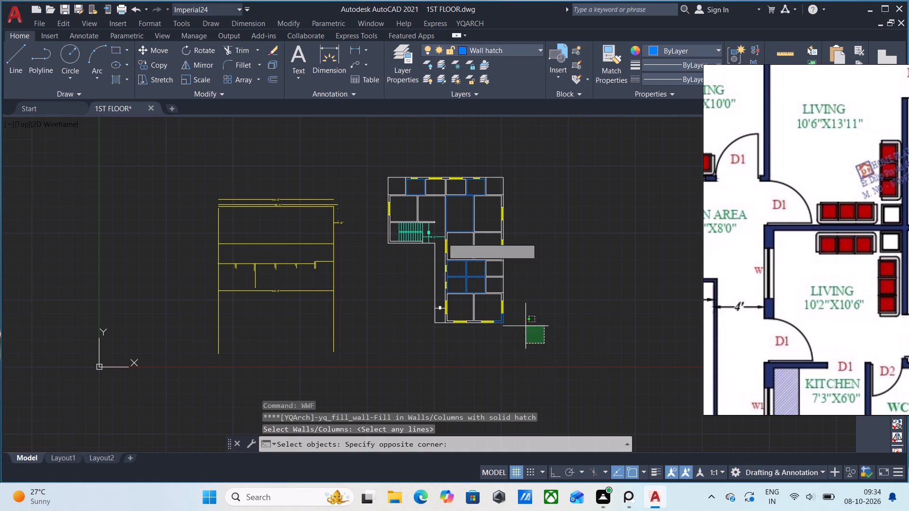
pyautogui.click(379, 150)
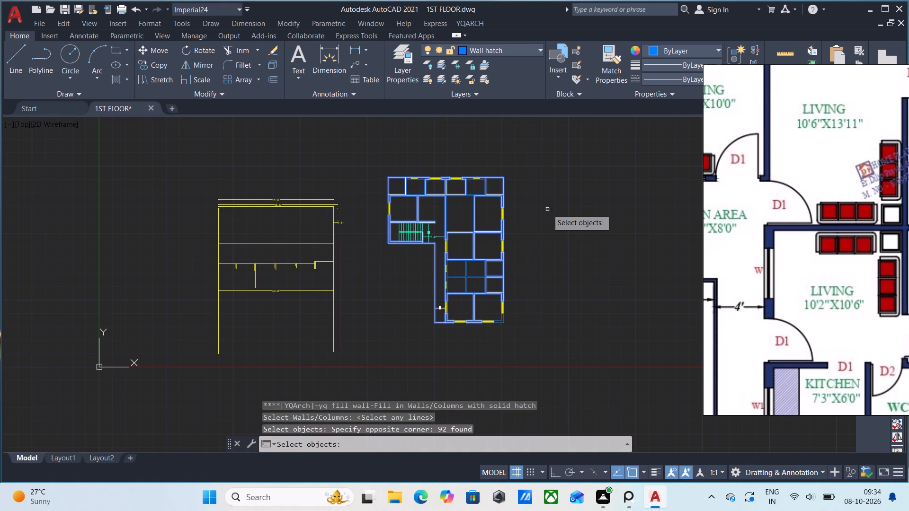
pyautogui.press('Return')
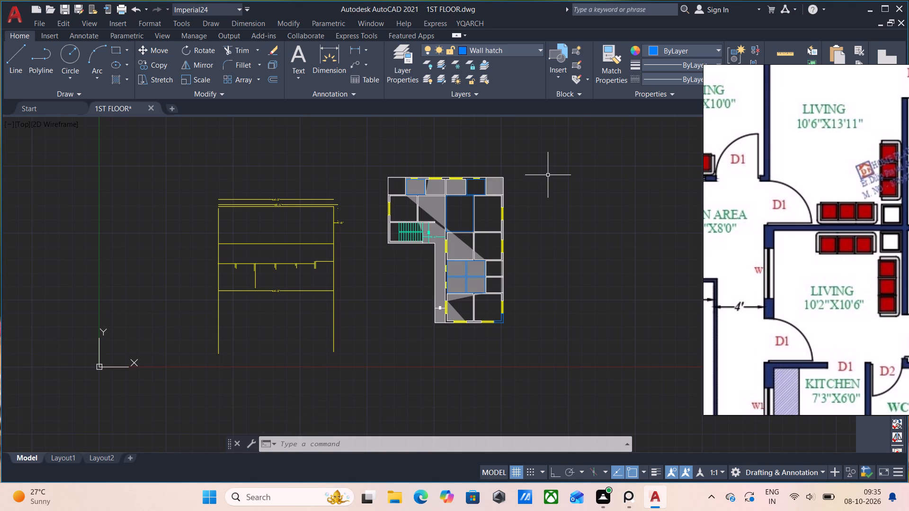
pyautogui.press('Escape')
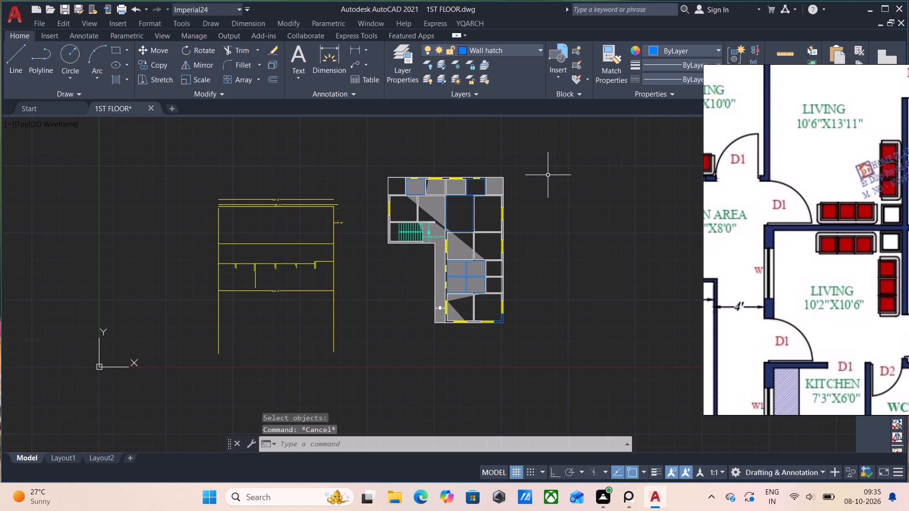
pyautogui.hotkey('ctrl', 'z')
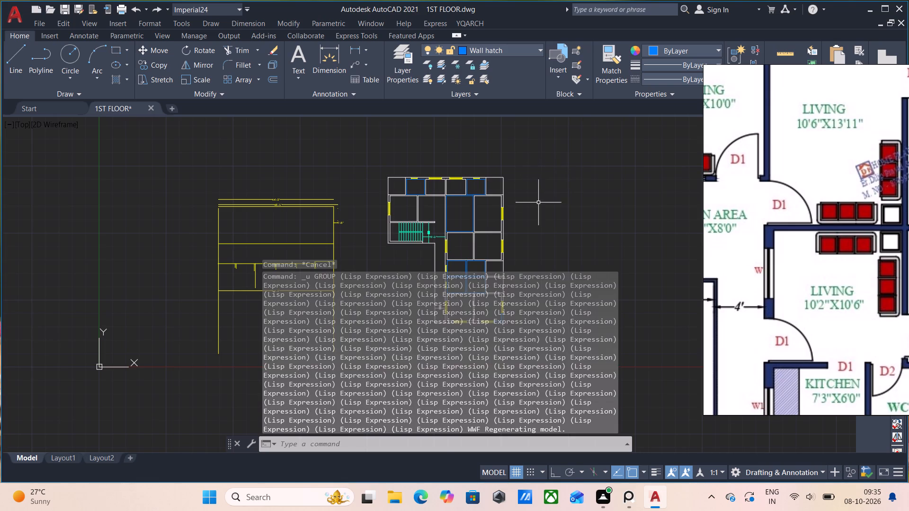
# Run the WWF wall fill on a smaller area, selecting wall lines around the junction below the northern row of rooms.
pyautogui.scroll(2, 538, 208)
pyautogui.moveTo(306, 177); pyautogui.dragTo(366, 222, button='middle')
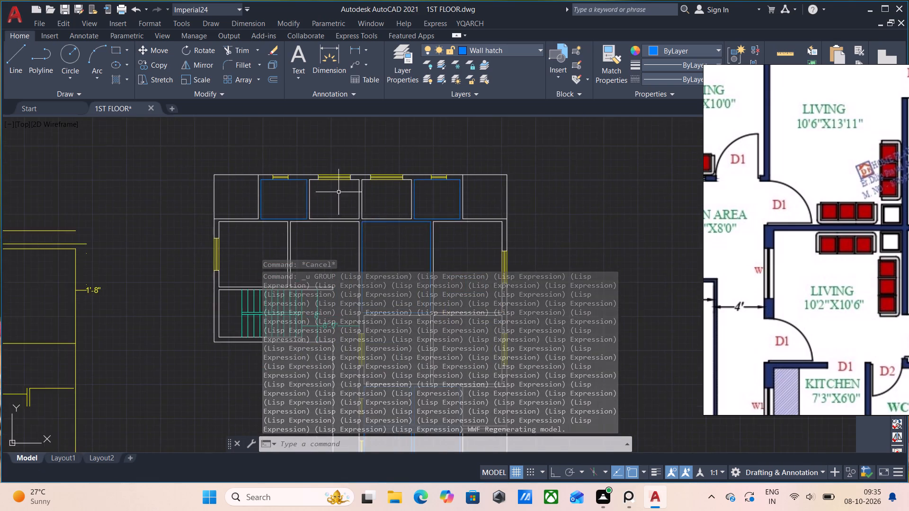
pyautogui.scroll(1, 331, 187)
pyautogui.write('ww')
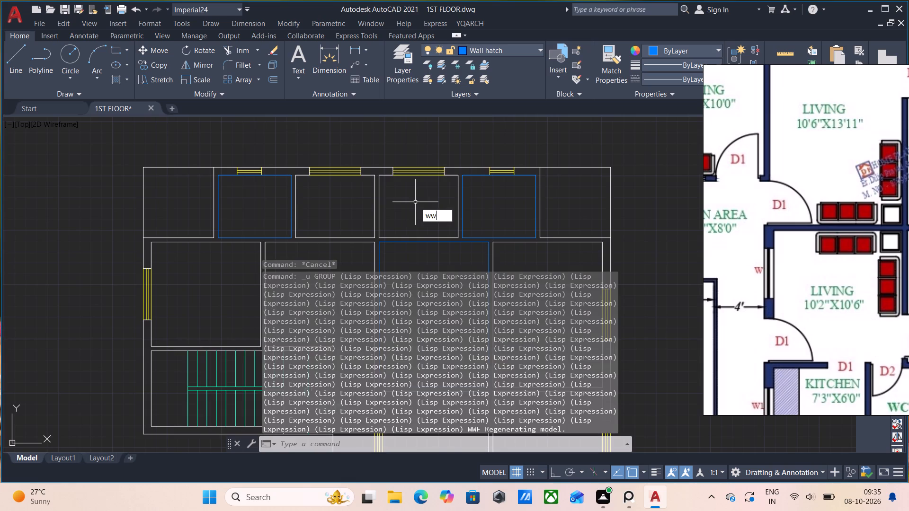
pyautogui.press('f')
pyautogui.press('Return')
pyautogui.scroll(2, 431, 214)
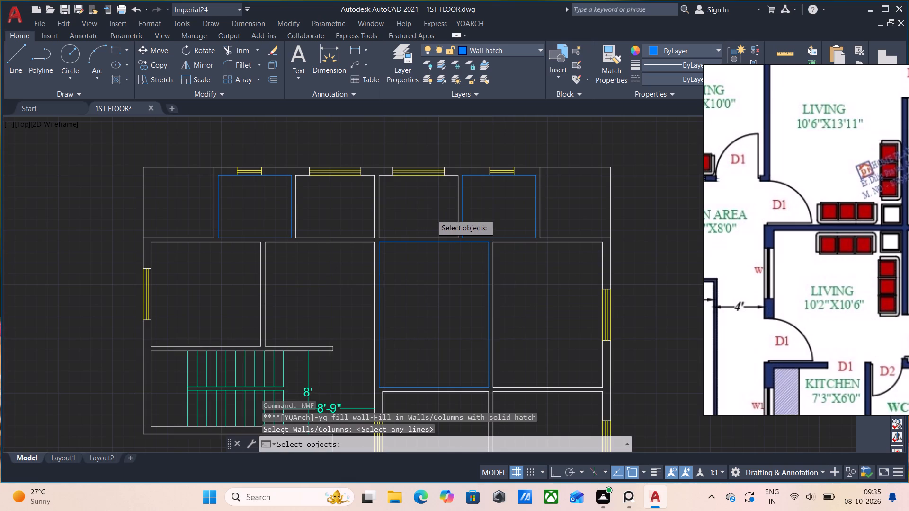
pyautogui.click(503, 272)
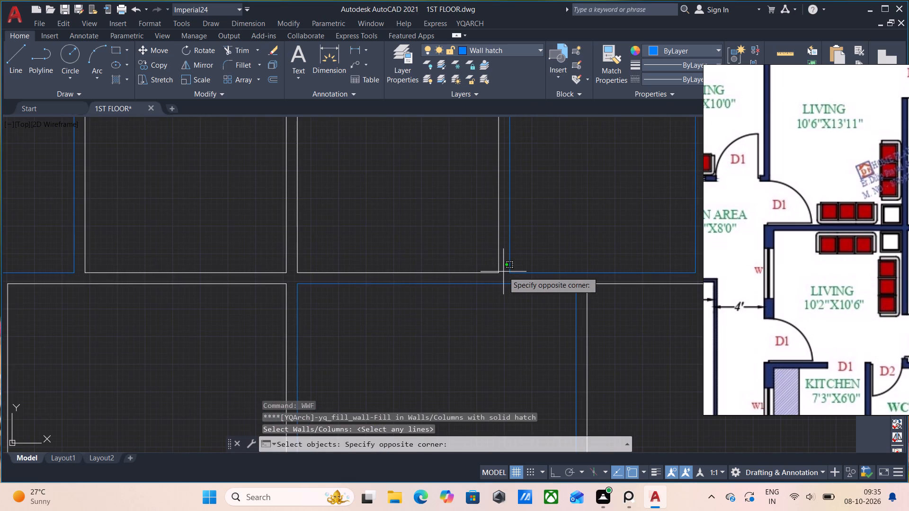
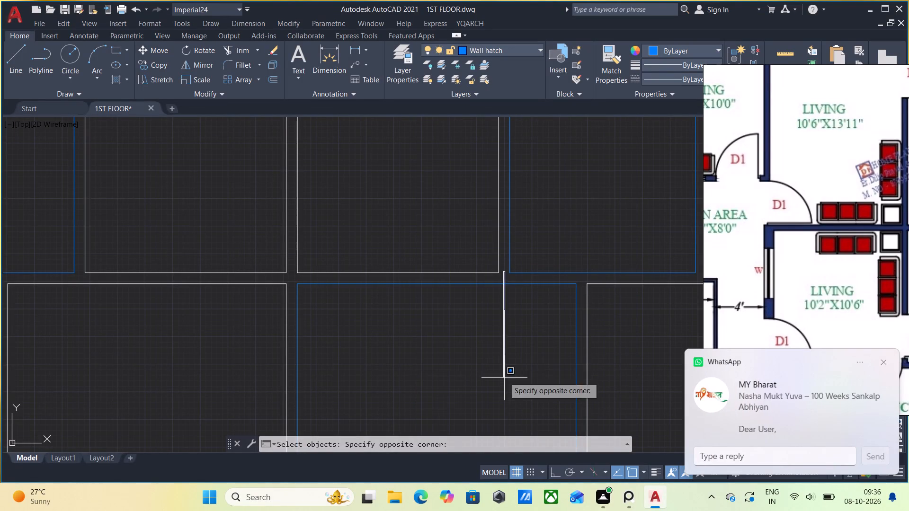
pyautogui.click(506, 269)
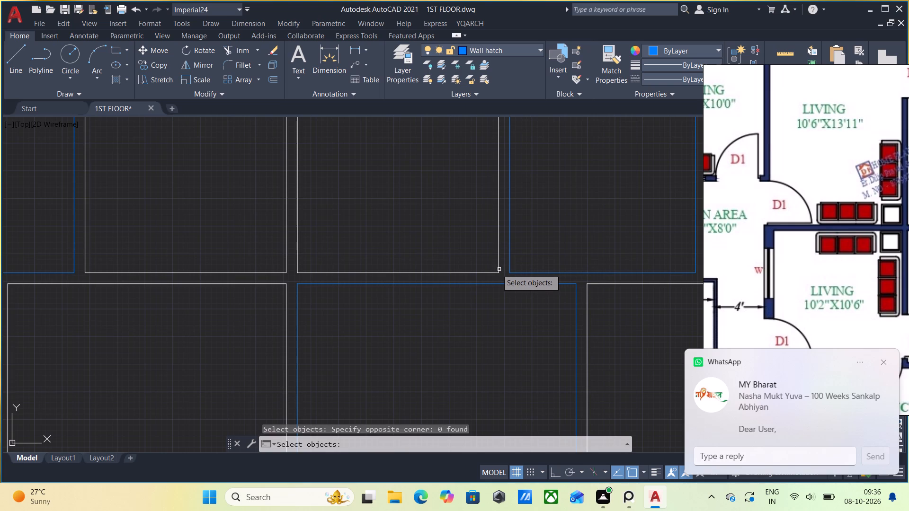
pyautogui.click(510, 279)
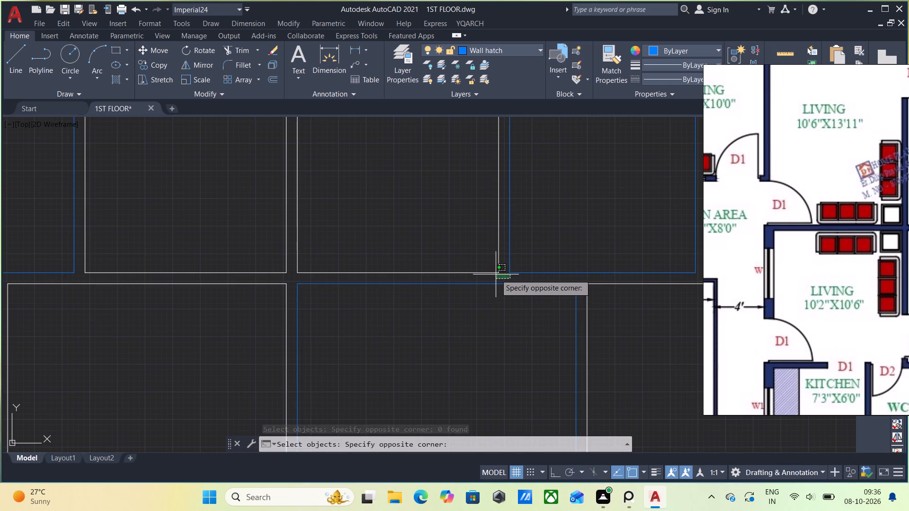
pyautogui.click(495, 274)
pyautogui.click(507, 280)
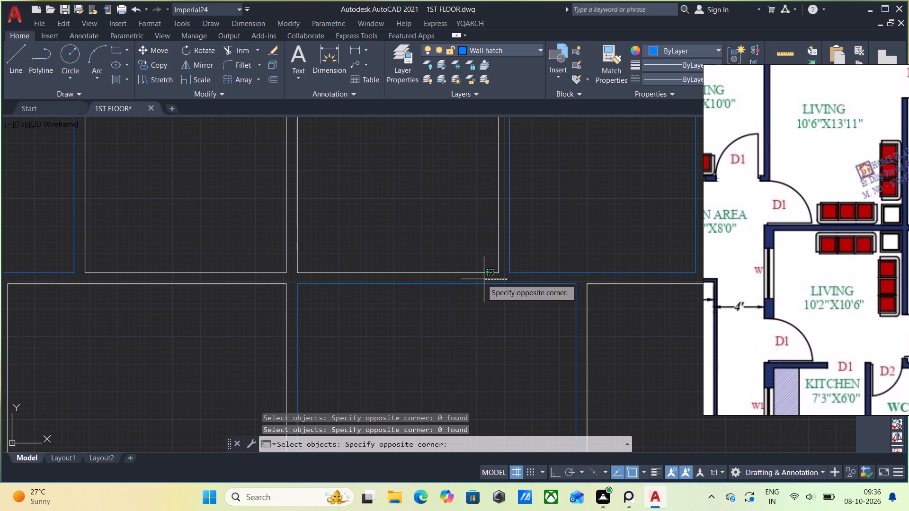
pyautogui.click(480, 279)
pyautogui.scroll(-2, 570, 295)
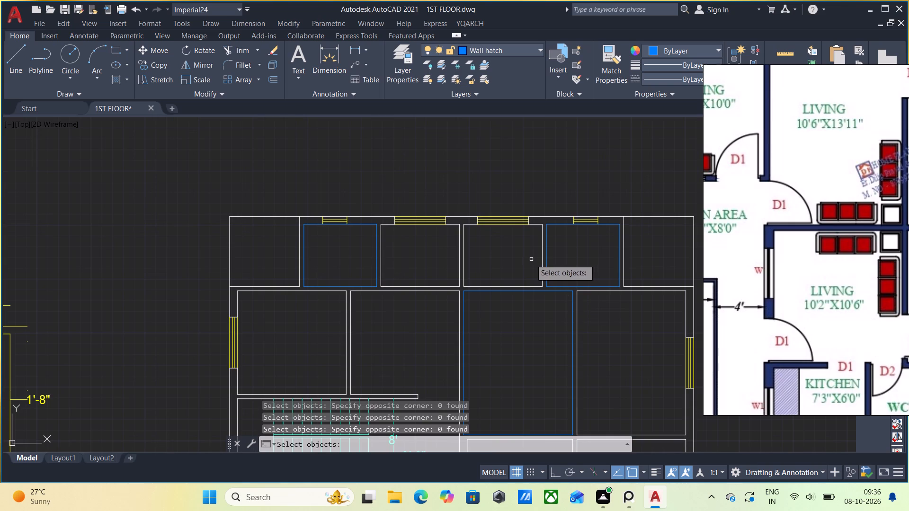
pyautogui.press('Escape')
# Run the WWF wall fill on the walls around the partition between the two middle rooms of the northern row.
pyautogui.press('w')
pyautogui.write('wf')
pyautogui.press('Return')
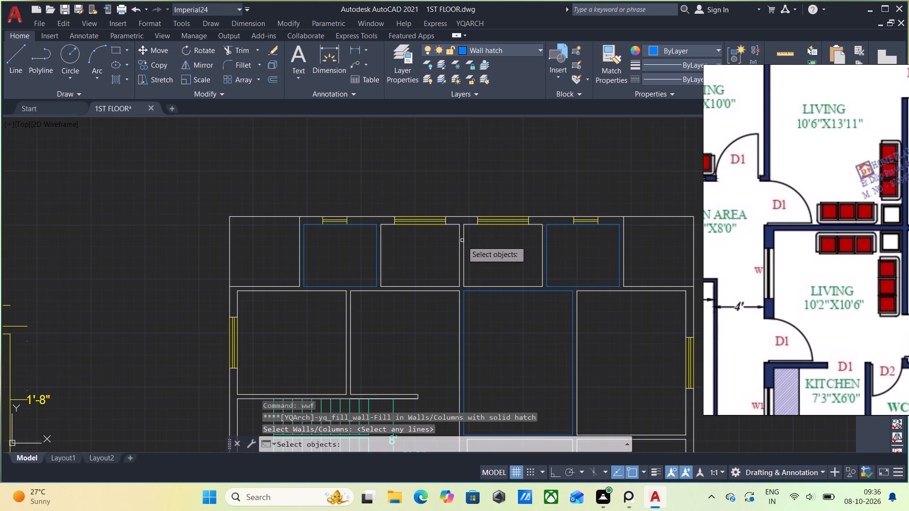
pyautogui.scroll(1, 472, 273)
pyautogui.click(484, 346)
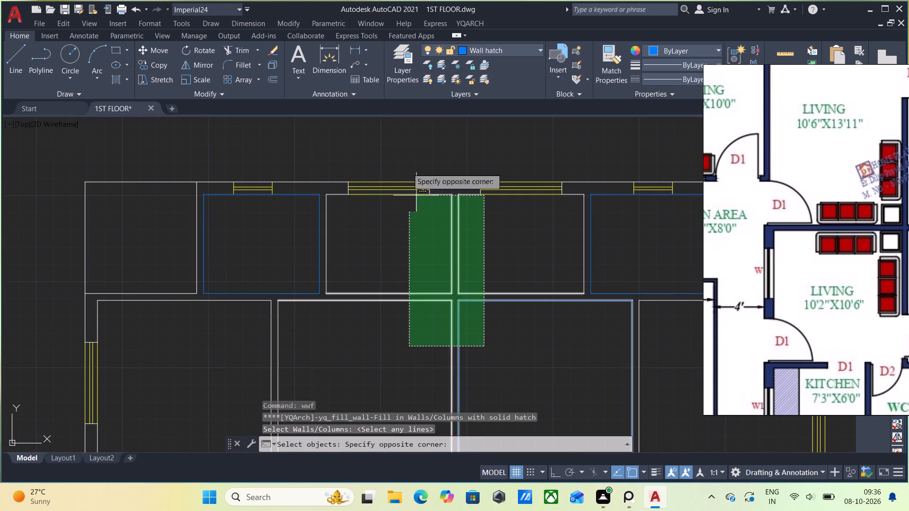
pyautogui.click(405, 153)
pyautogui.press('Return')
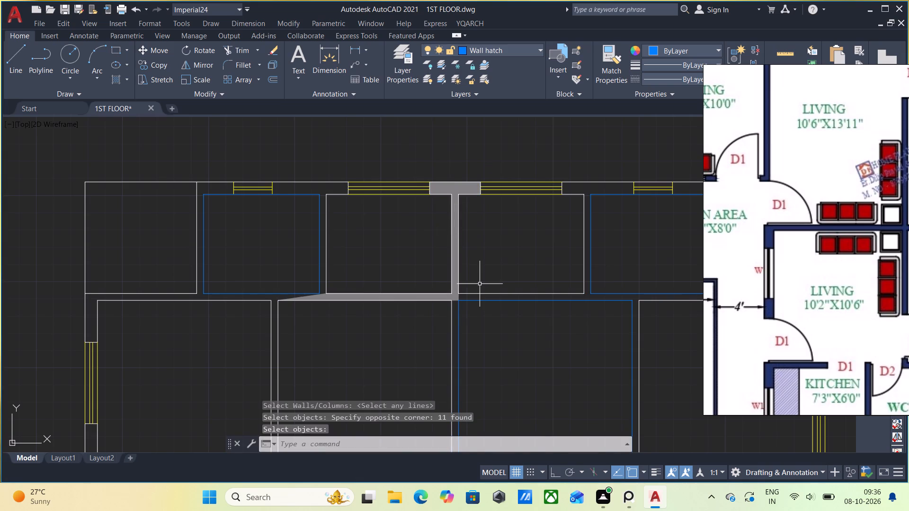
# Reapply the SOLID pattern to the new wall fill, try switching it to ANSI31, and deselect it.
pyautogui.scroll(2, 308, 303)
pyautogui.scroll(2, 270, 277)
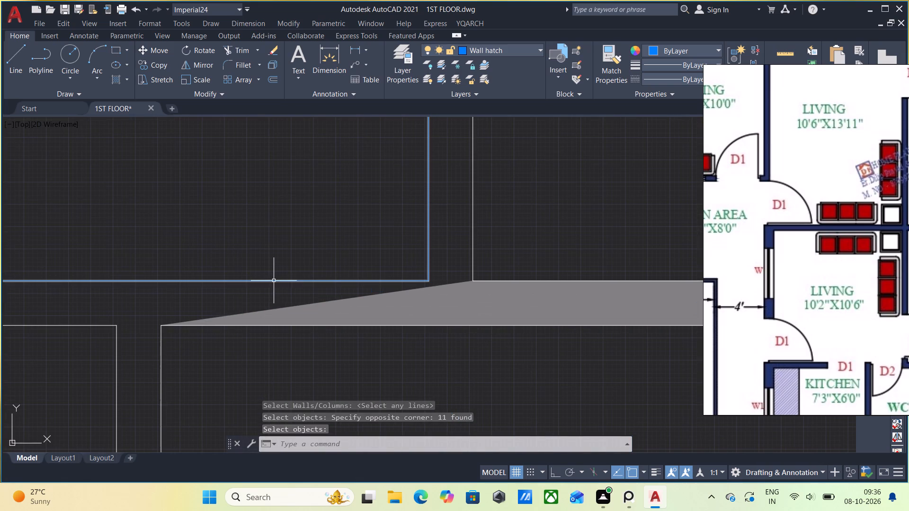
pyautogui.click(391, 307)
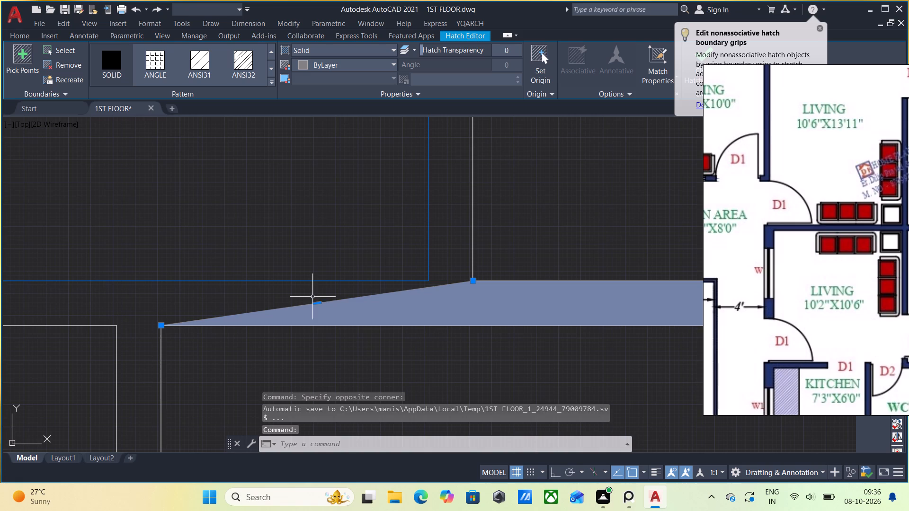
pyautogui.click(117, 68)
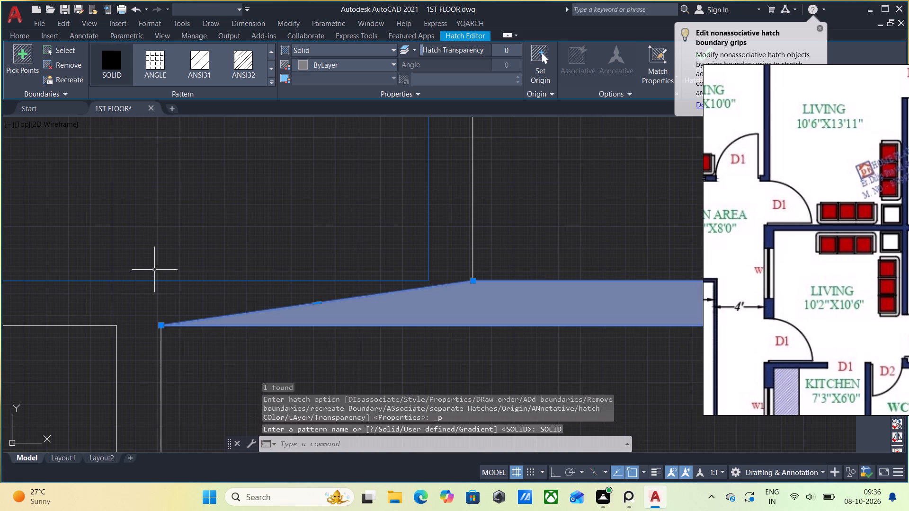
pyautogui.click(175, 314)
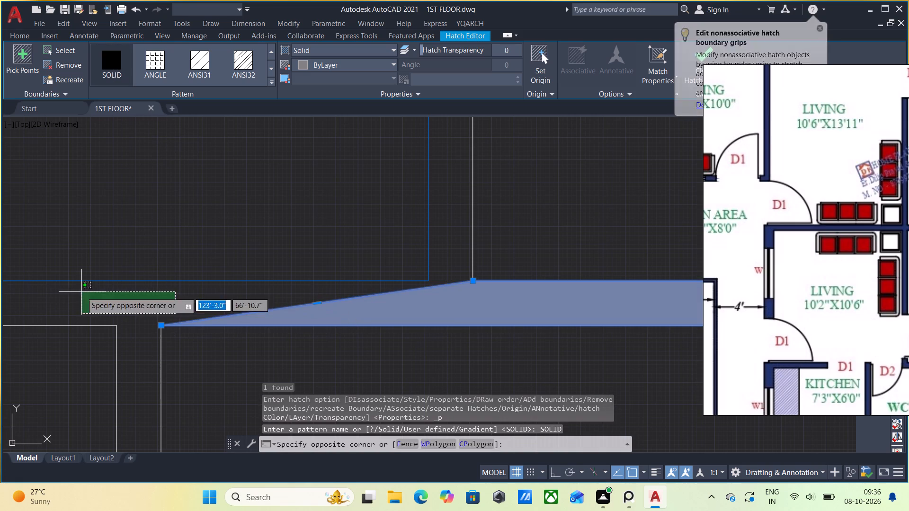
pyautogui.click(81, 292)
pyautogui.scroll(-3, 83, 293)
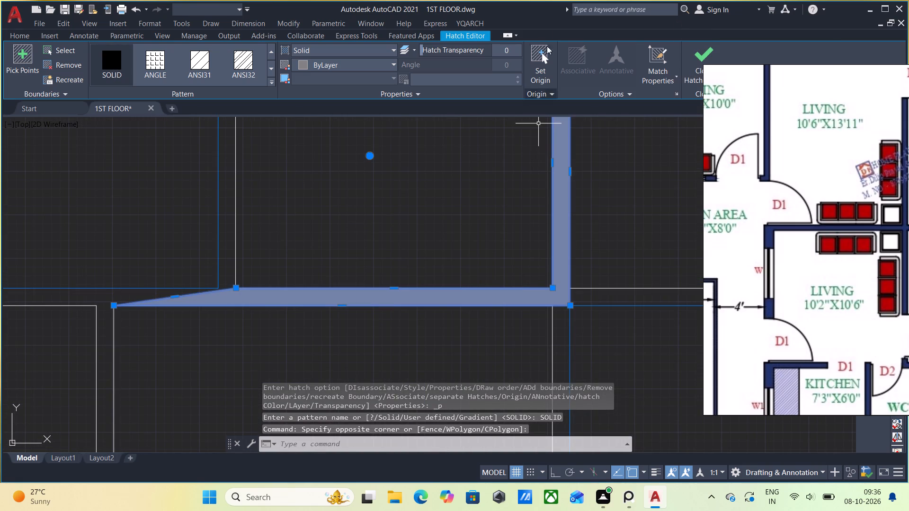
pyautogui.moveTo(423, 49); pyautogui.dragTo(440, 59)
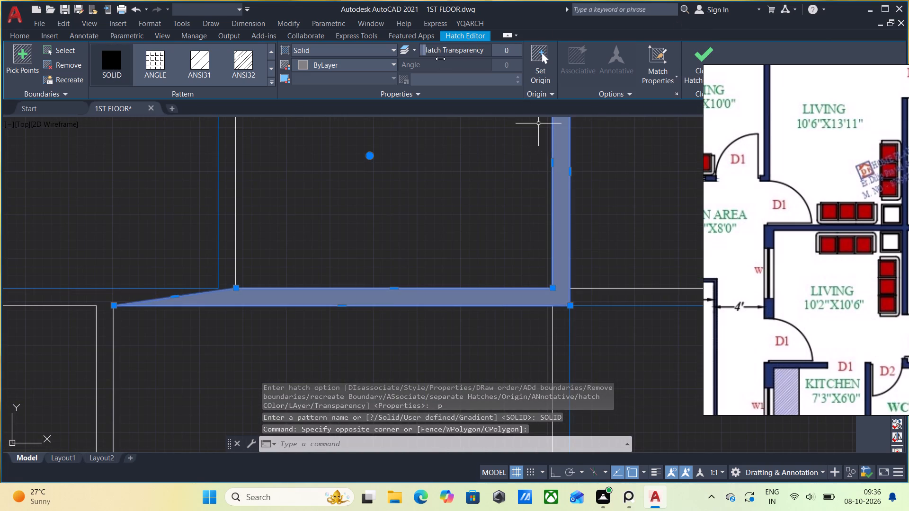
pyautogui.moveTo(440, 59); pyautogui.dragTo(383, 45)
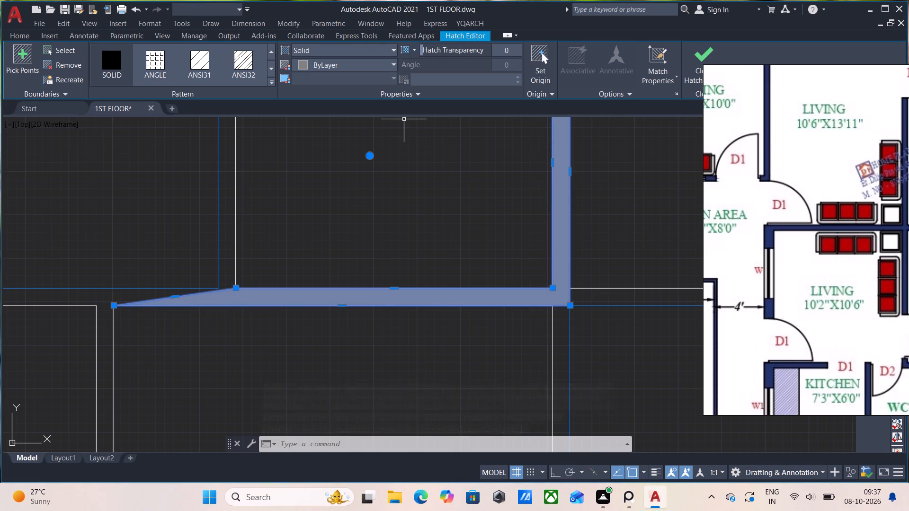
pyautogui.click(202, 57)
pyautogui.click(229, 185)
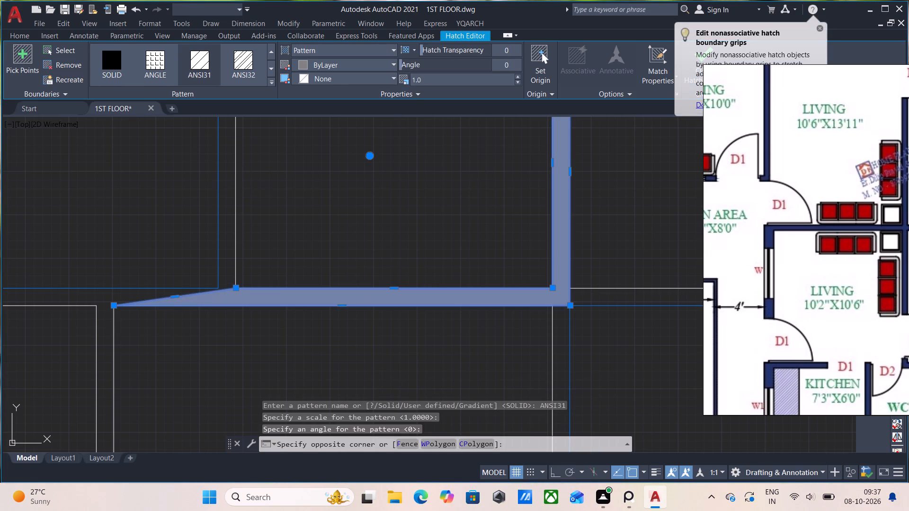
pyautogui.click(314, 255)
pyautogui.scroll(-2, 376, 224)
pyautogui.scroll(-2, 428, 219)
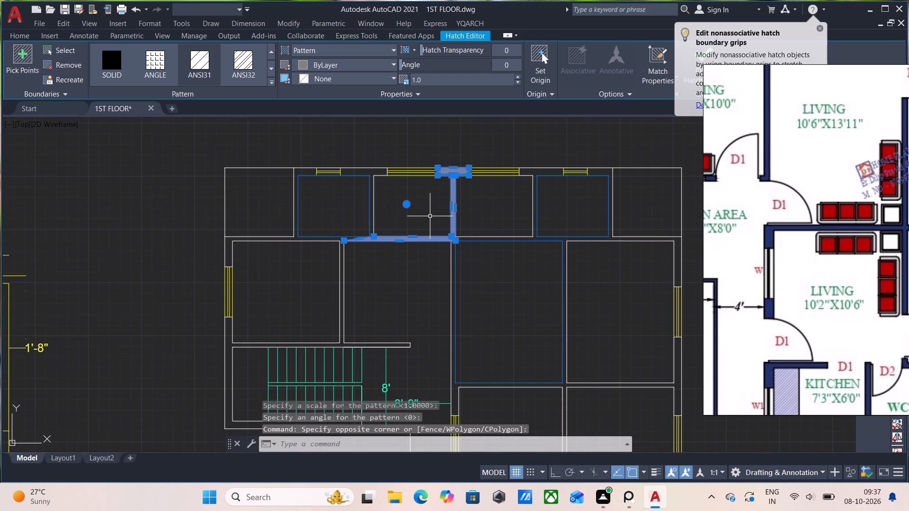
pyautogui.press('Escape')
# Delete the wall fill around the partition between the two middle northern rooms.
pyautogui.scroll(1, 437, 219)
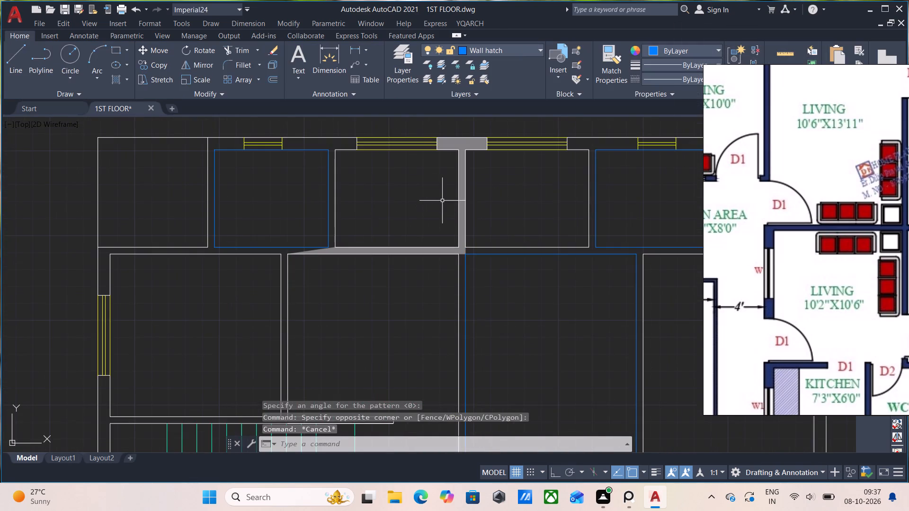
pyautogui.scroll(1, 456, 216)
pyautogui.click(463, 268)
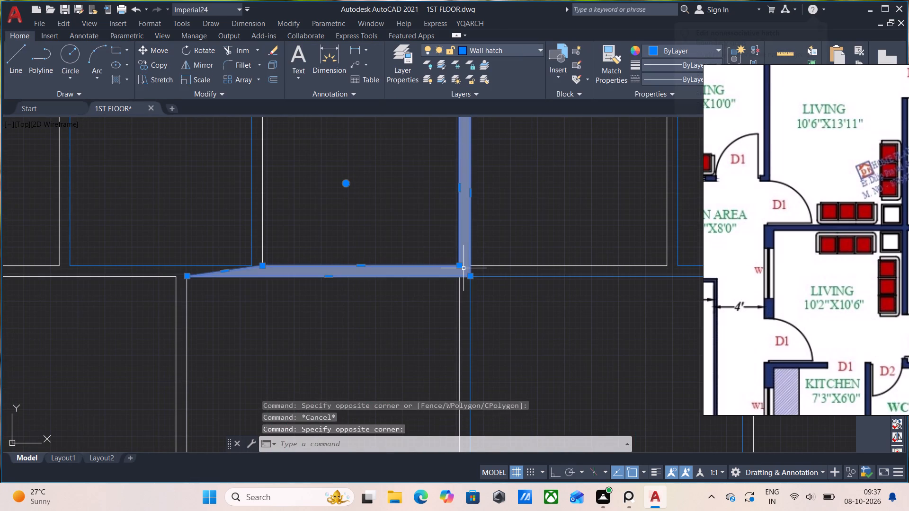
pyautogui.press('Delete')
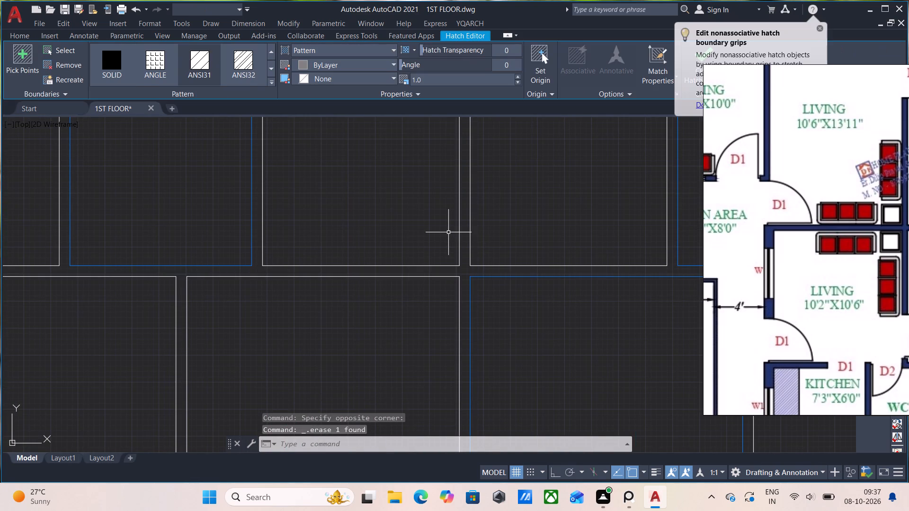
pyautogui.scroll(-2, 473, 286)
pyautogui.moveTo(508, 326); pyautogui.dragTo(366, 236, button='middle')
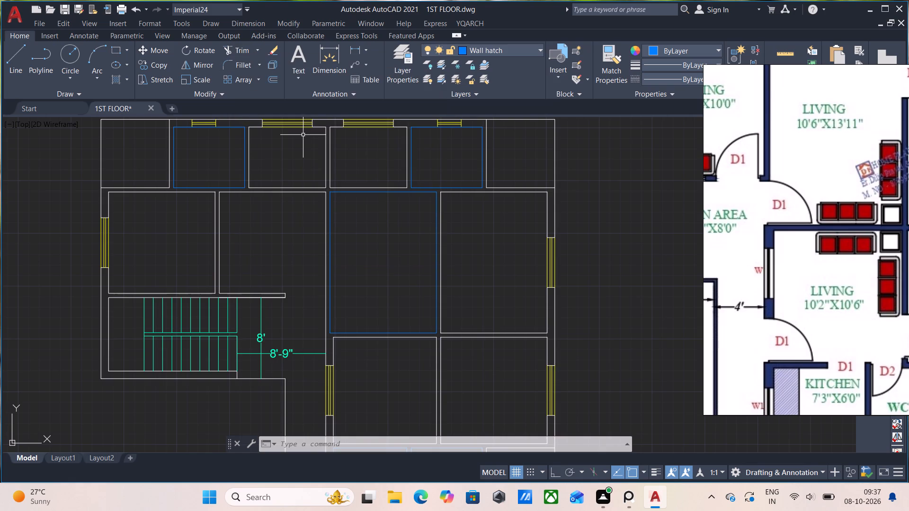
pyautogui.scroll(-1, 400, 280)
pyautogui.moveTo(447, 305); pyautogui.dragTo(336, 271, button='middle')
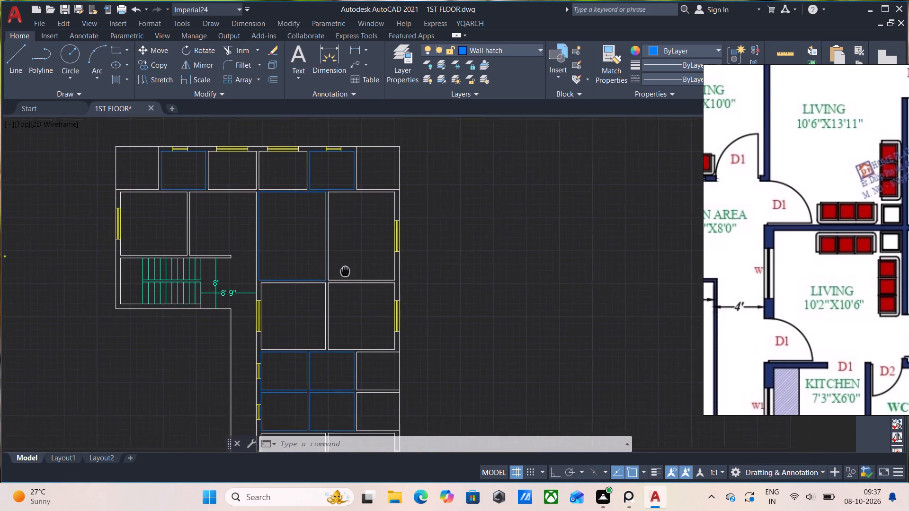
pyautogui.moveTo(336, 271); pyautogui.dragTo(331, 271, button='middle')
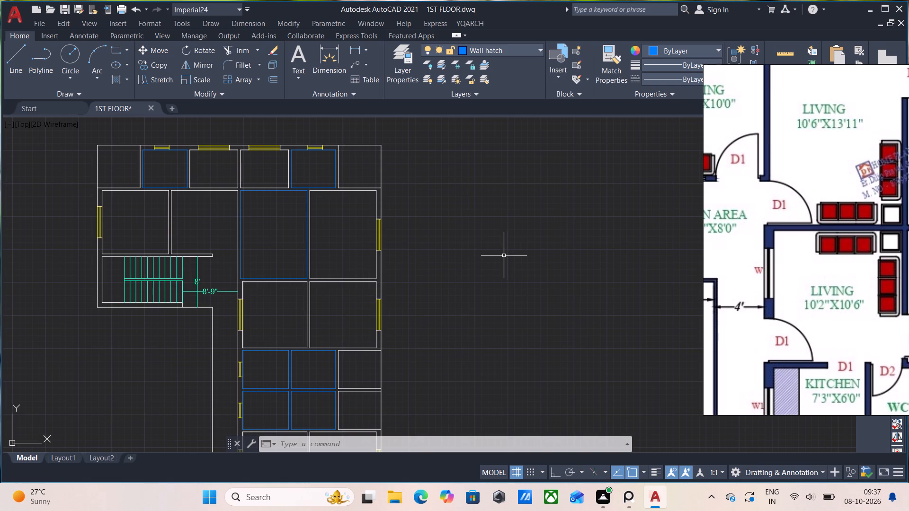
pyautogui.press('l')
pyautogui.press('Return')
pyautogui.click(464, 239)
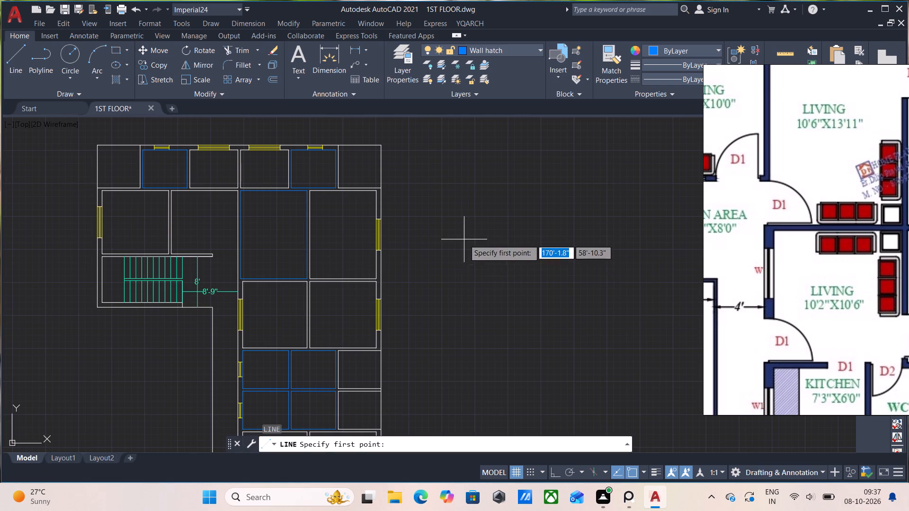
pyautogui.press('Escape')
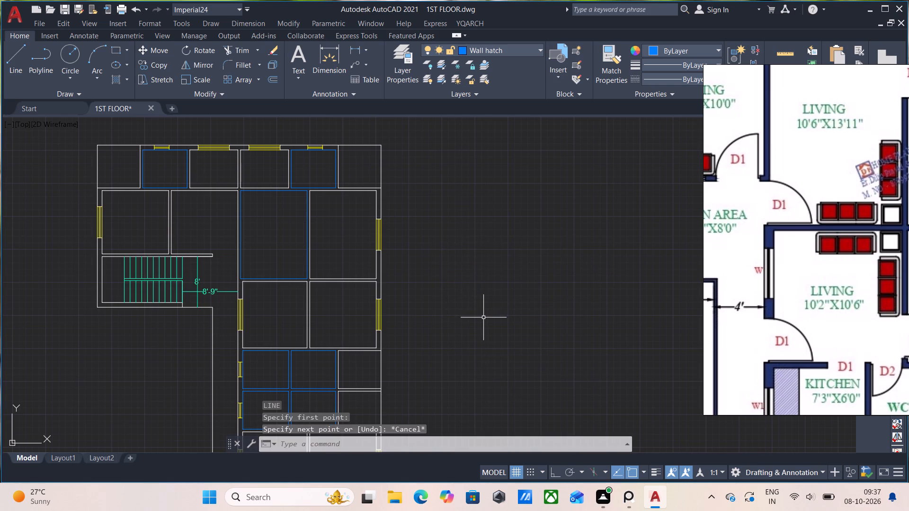
# Draw two nested rectangles in the empty space east of the plan, the second slightly larger and enclosing the first.
pyautogui.write('rec')
pyautogui.press('Return')
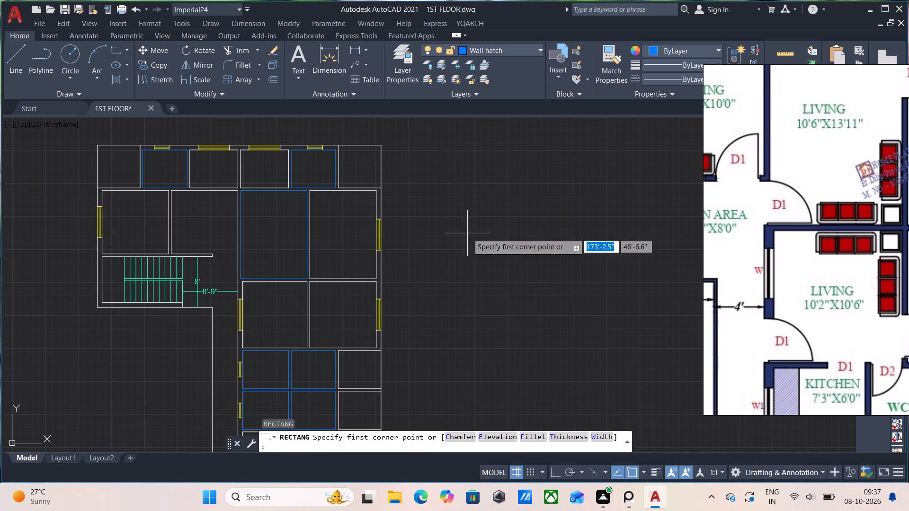
pyautogui.click(467, 233)
pyautogui.click(556, 344)
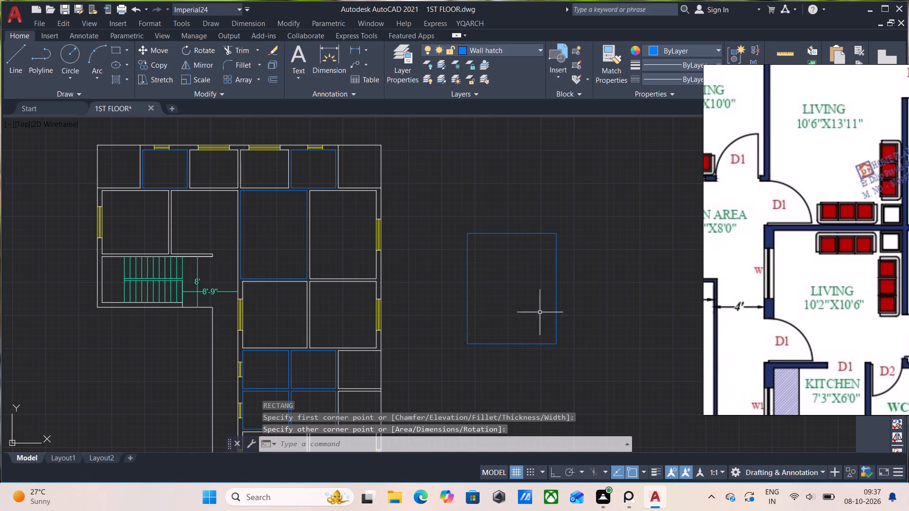
pyautogui.press('space')
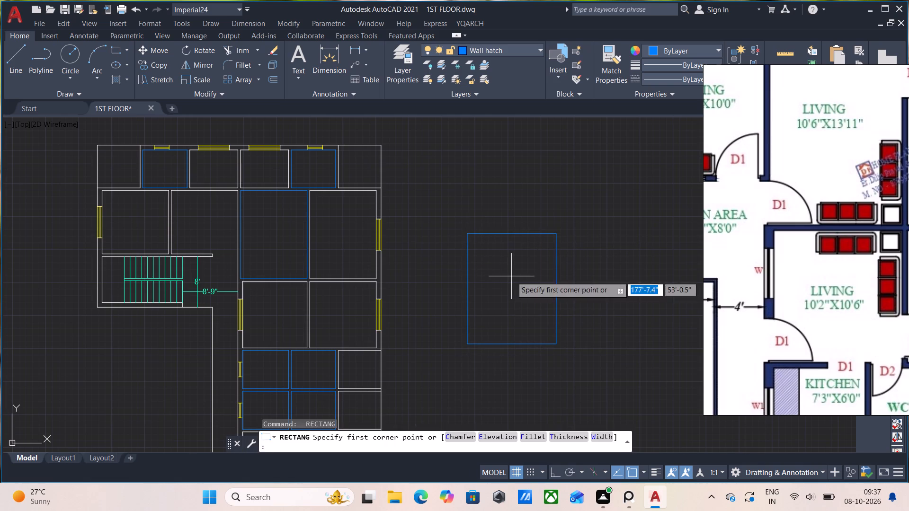
pyautogui.click(461, 225)
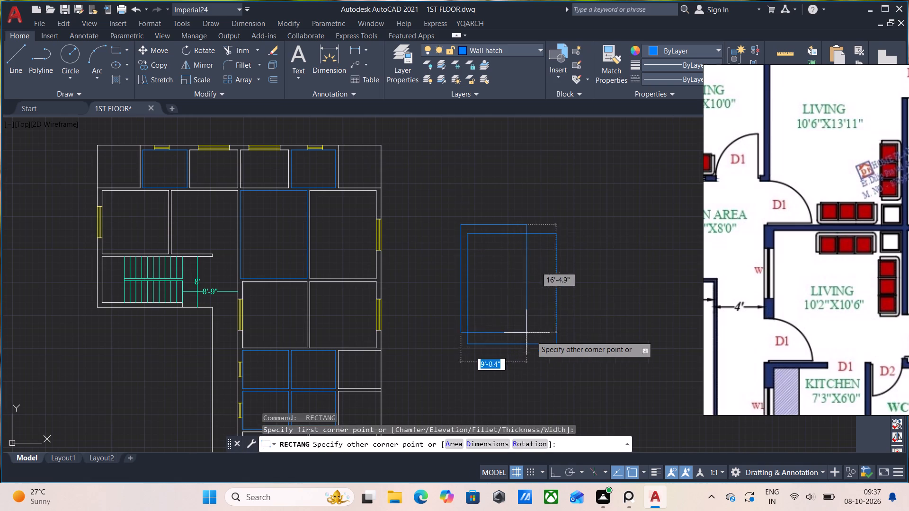
pyautogui.click(567, 356)
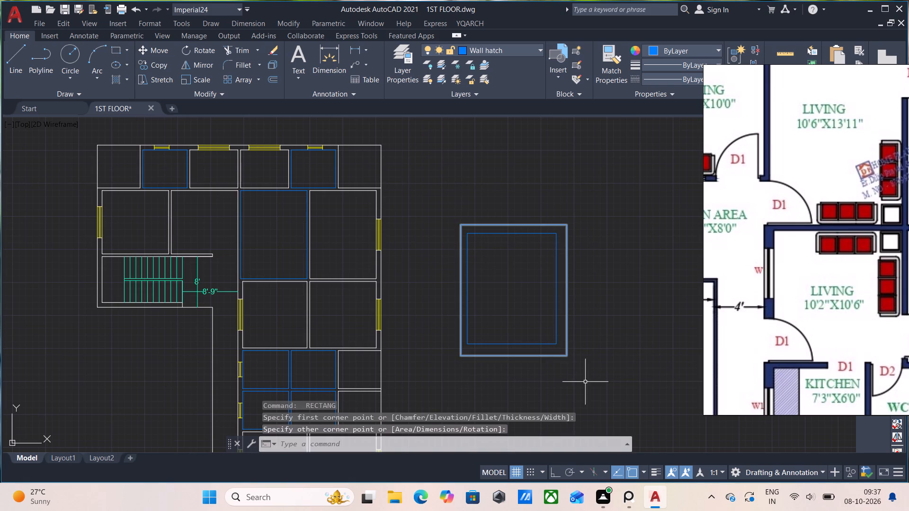
pyautogui.press('Escape')
# Hatch the band between the two nested rectangles with the solid pattern.
pyautogui.press('h')
pyautogui.press('Return')
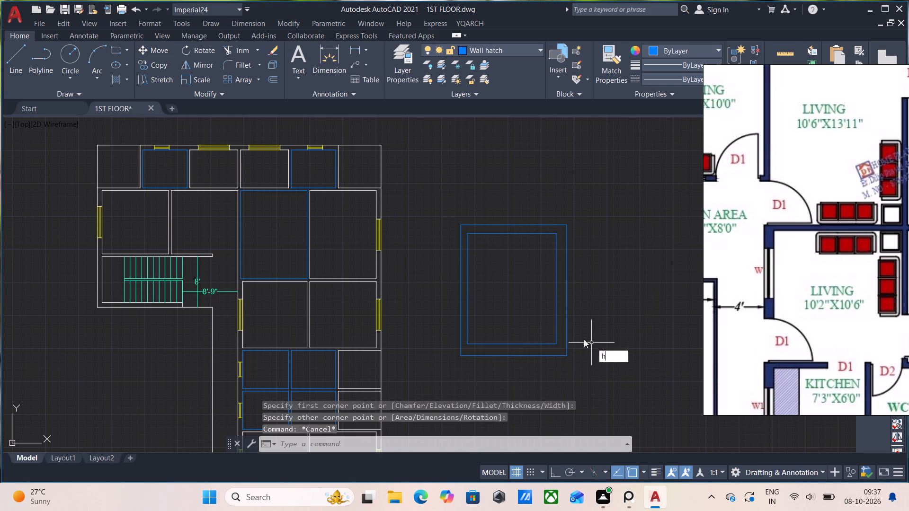
pyautogui.click(536, 351)
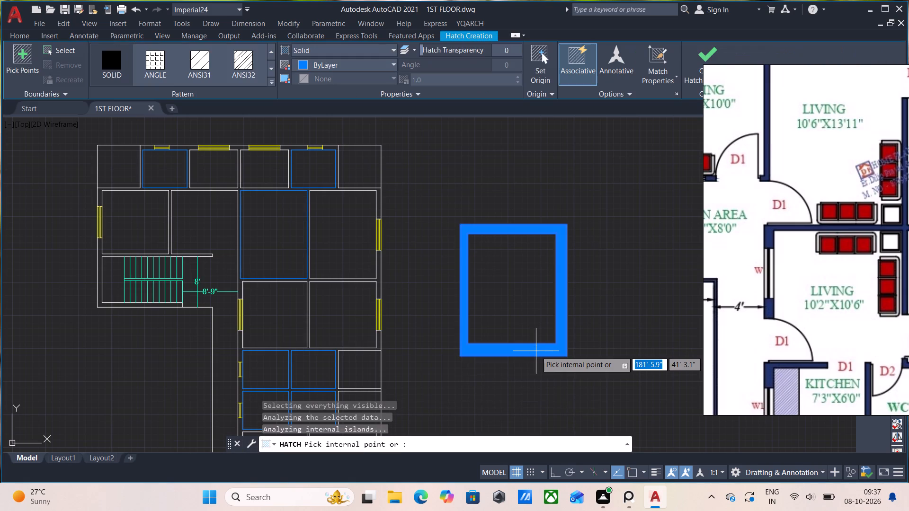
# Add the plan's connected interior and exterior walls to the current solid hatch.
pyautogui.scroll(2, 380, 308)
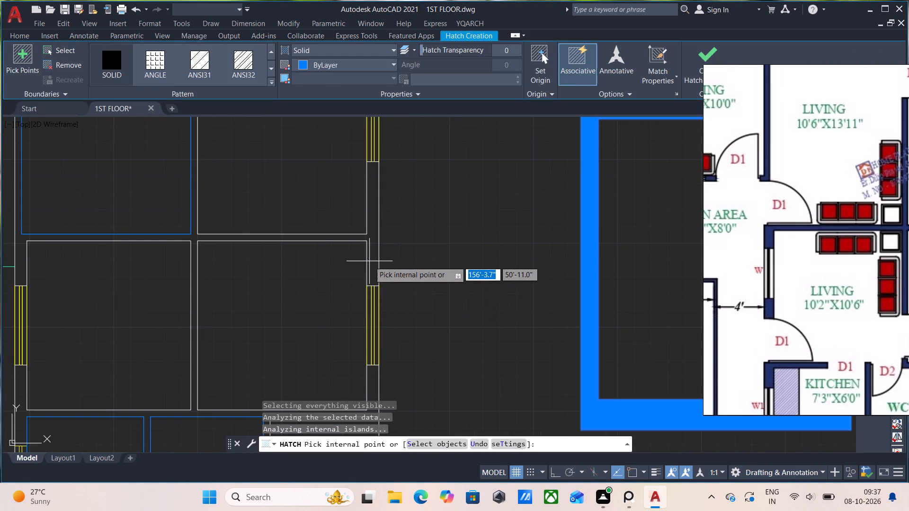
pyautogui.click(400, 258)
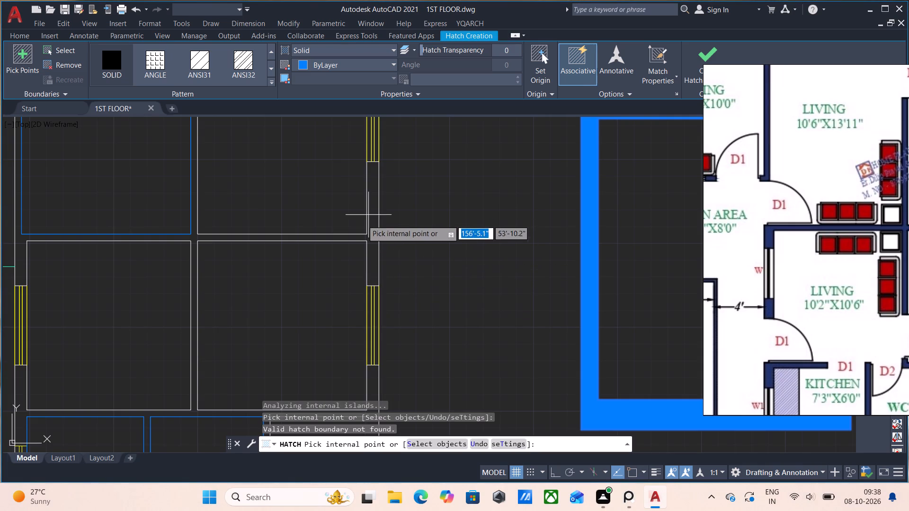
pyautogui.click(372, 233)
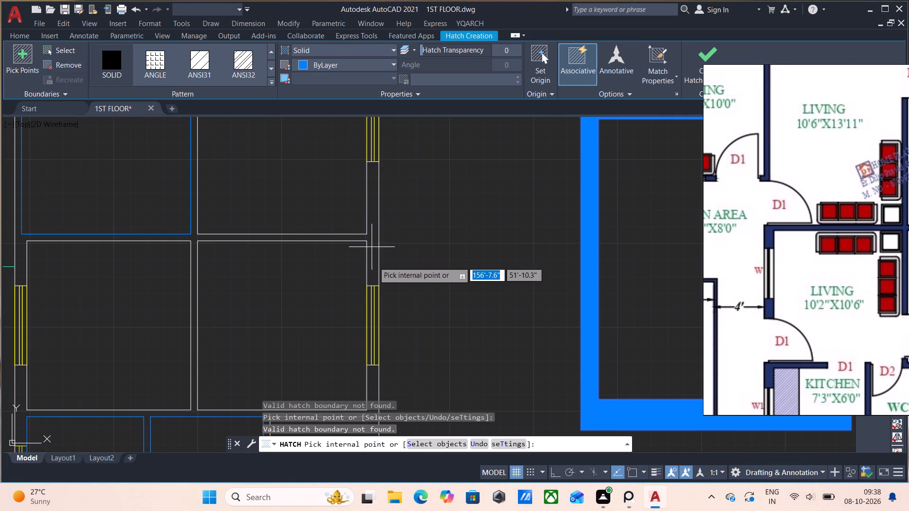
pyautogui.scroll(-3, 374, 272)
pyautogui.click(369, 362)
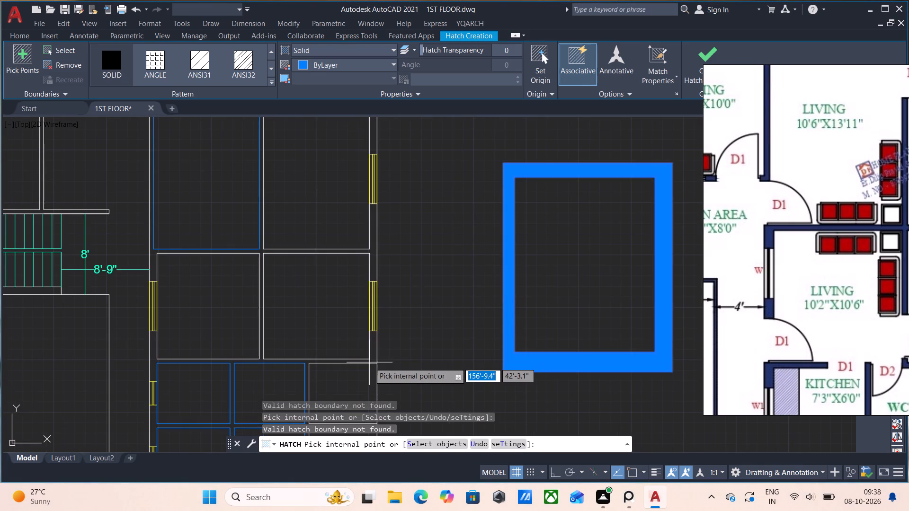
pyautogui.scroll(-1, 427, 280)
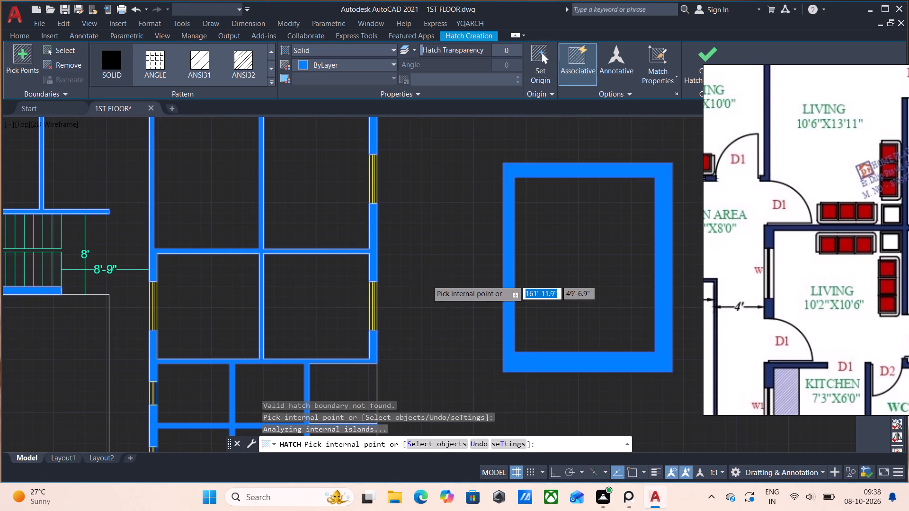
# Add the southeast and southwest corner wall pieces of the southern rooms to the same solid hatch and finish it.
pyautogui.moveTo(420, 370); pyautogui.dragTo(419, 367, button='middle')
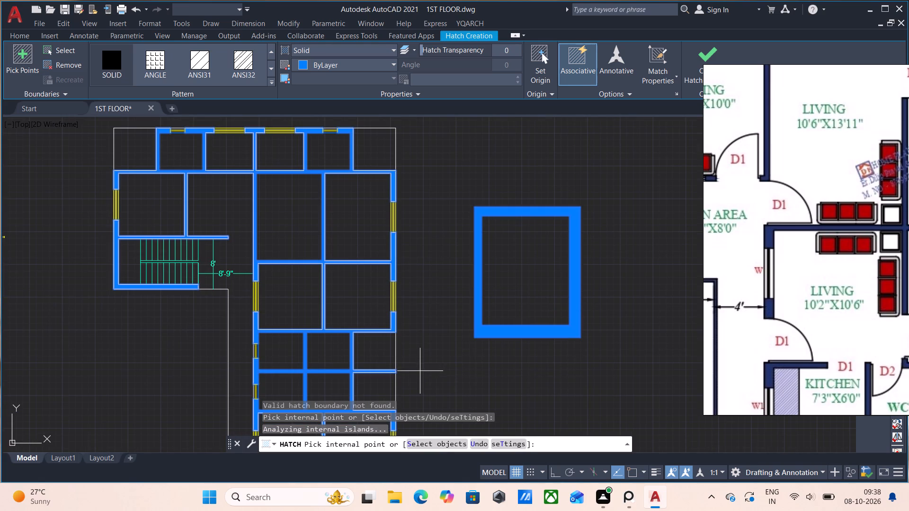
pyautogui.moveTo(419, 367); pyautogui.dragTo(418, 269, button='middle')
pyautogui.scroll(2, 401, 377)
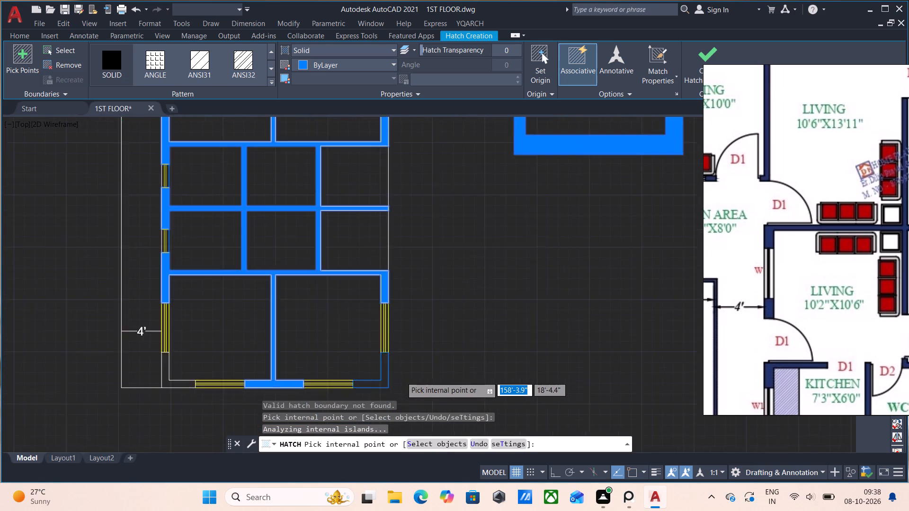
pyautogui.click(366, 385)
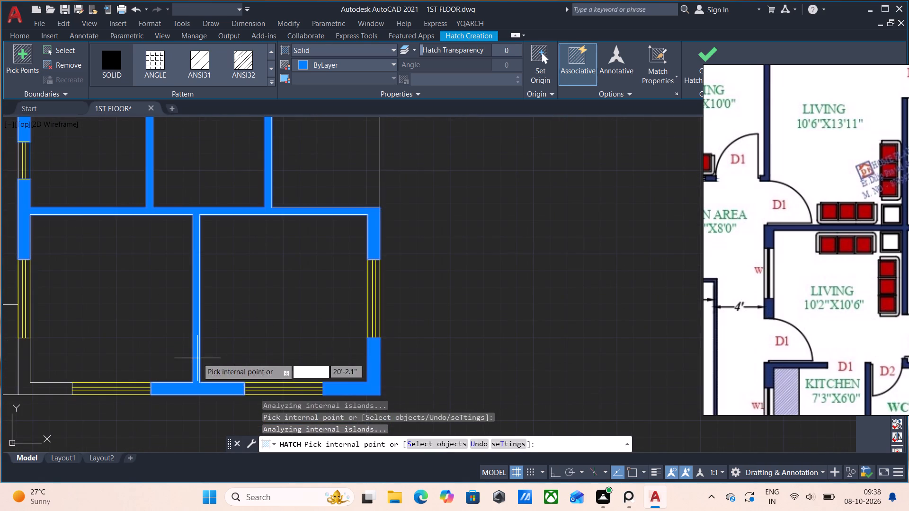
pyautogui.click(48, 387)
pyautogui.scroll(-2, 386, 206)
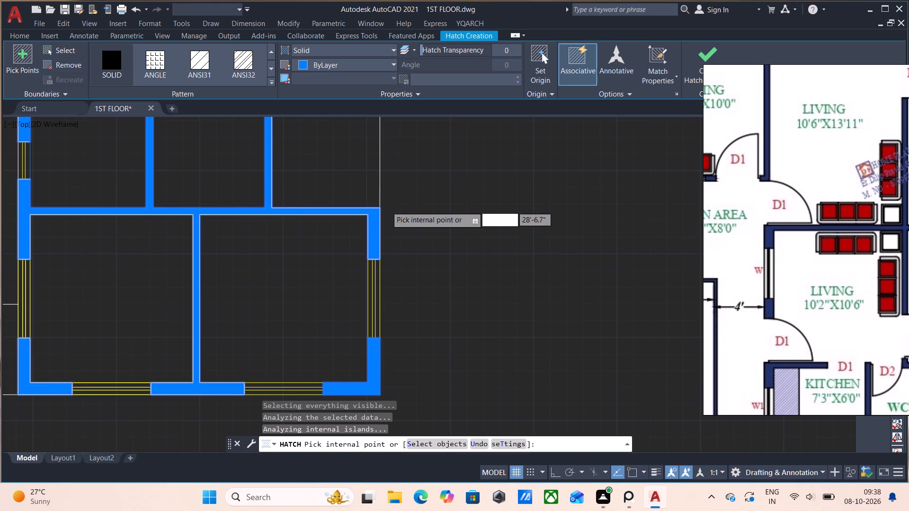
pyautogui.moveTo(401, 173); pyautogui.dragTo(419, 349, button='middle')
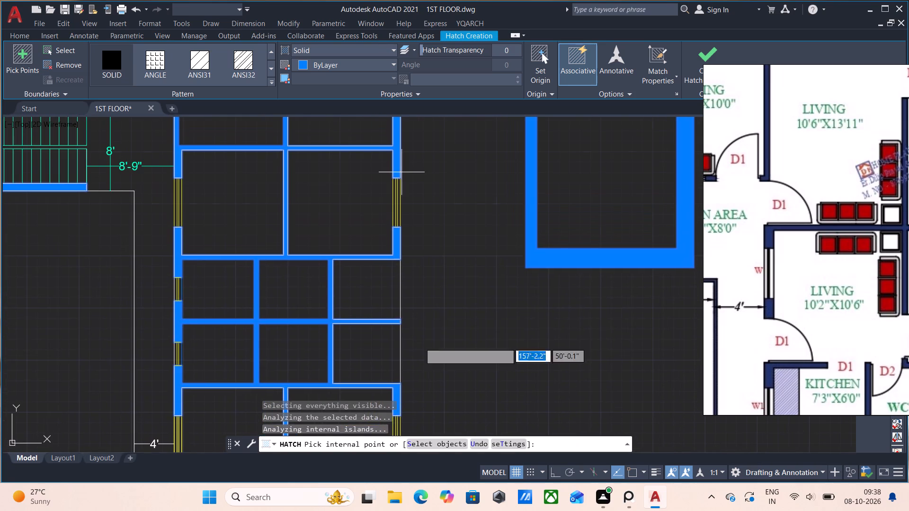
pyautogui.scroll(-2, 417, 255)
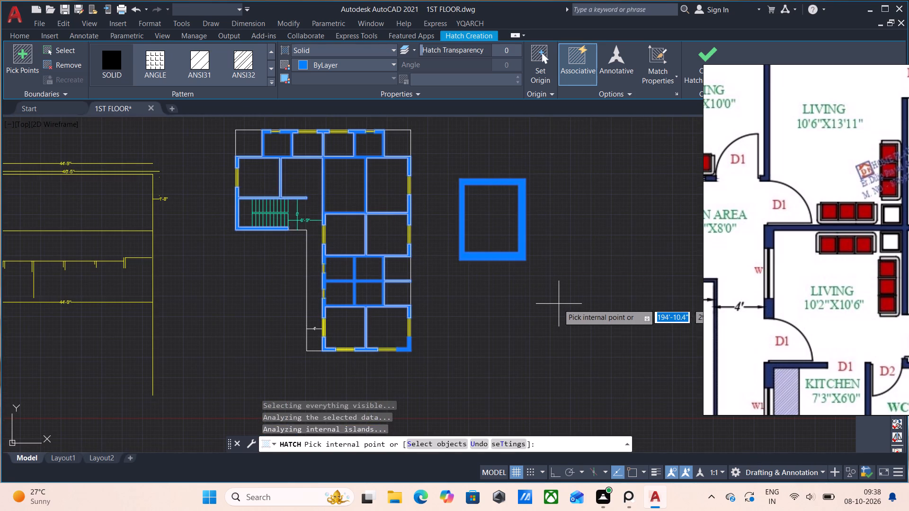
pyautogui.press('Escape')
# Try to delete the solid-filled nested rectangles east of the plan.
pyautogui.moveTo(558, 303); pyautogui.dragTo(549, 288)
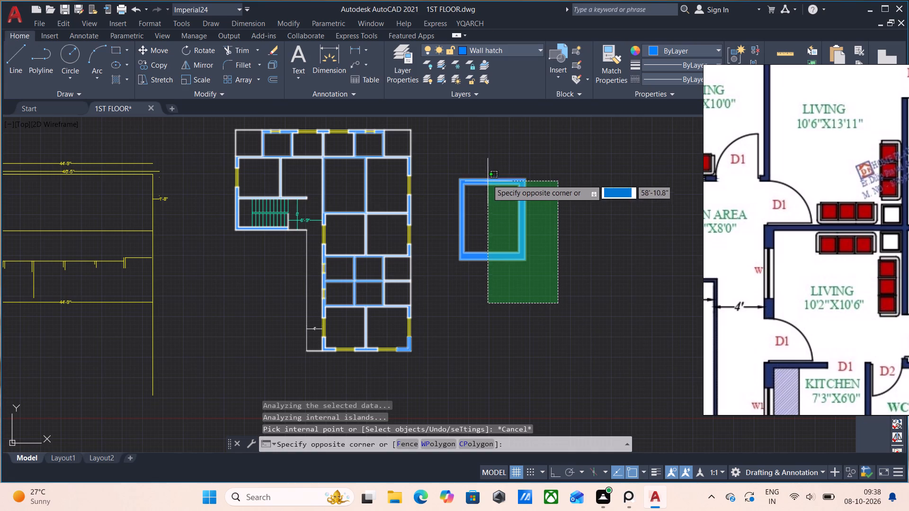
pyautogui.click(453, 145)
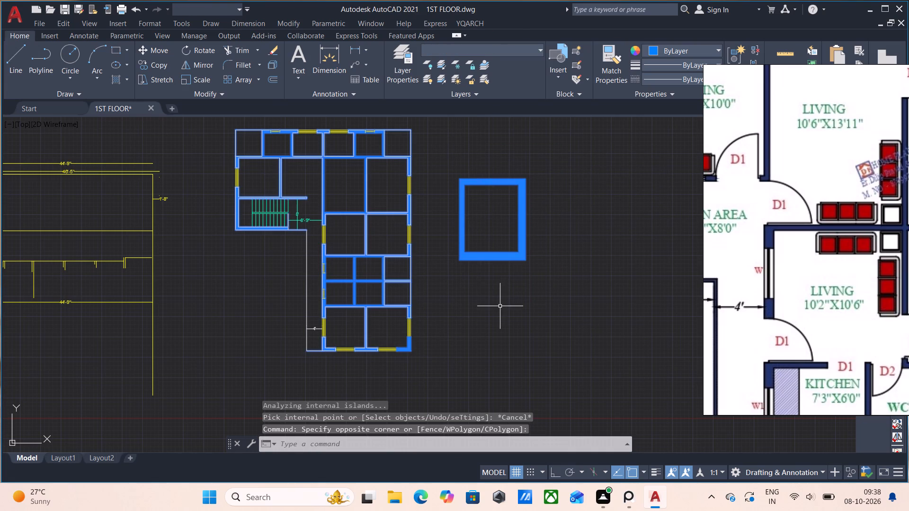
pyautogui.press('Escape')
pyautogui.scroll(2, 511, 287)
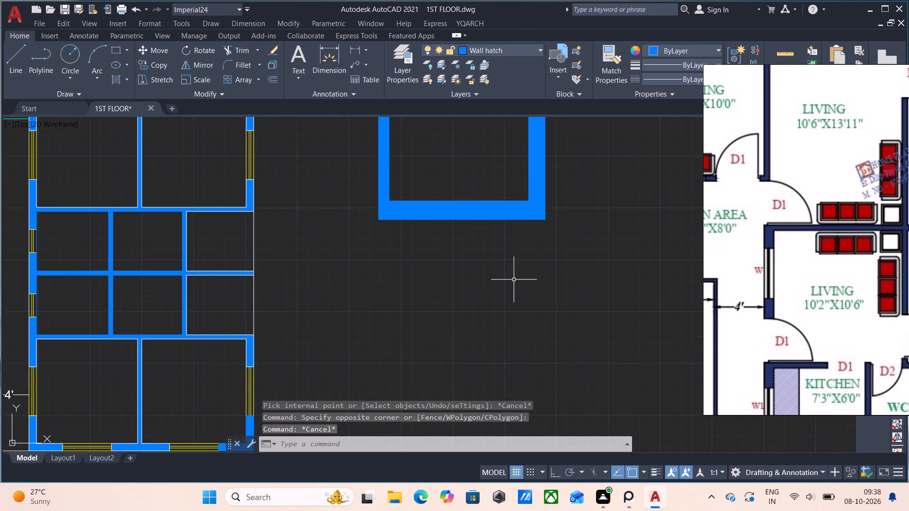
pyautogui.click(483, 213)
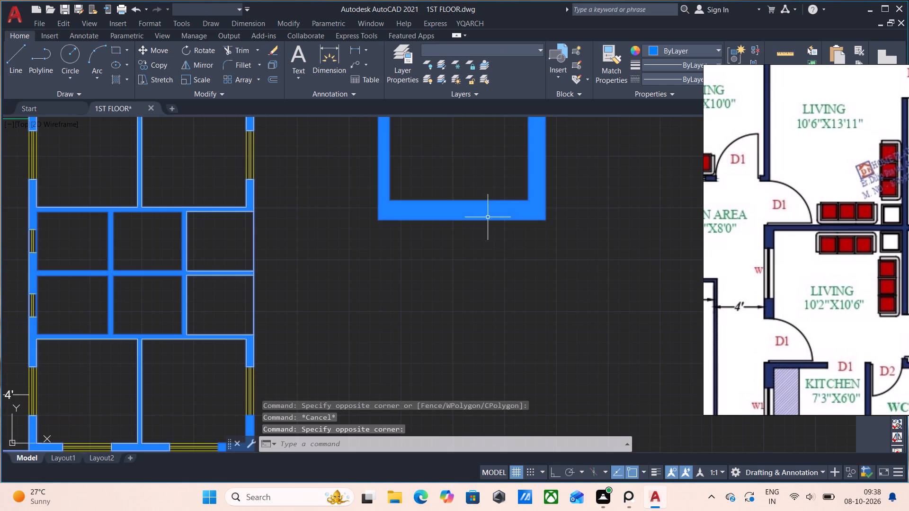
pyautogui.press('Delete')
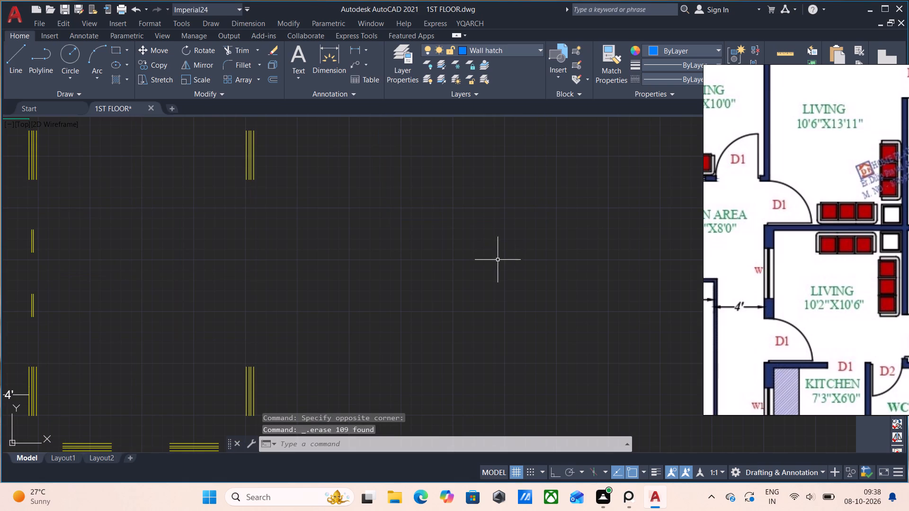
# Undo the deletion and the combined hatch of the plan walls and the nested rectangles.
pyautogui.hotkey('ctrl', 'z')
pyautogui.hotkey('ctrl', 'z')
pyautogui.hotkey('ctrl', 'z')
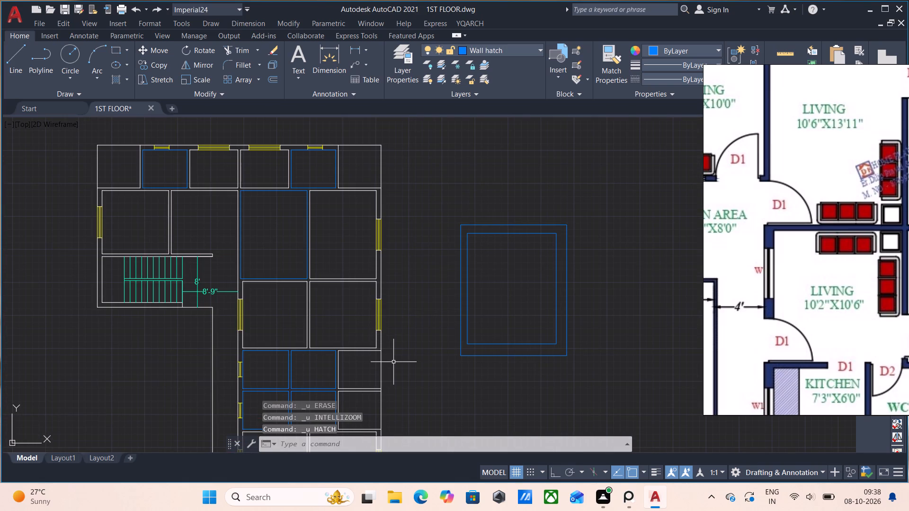
# Start a new hatch with the SOLID pattern and fill the plan's connected interior and exterior walls.
pyautogui.press('h')
pyautogui.press('Return')
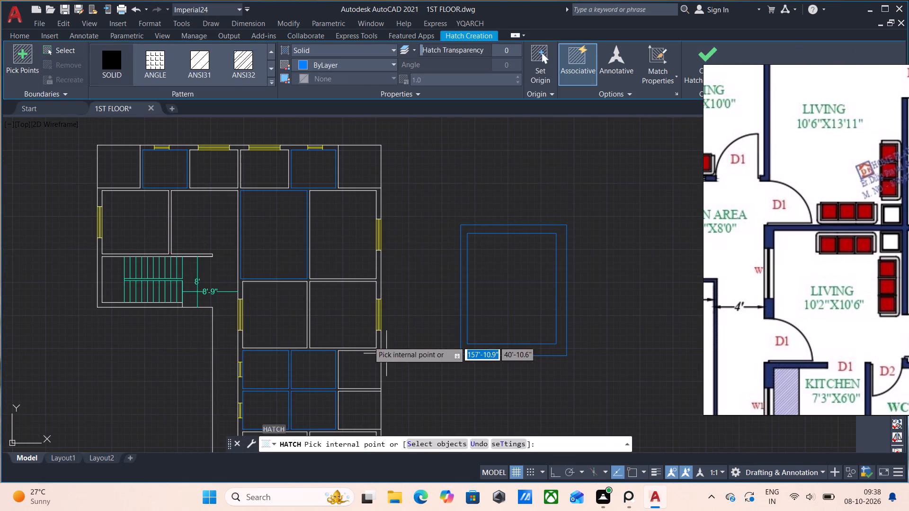
pyautogui.click(112, 61)
pyautogui.scroll(2, 196, 260)
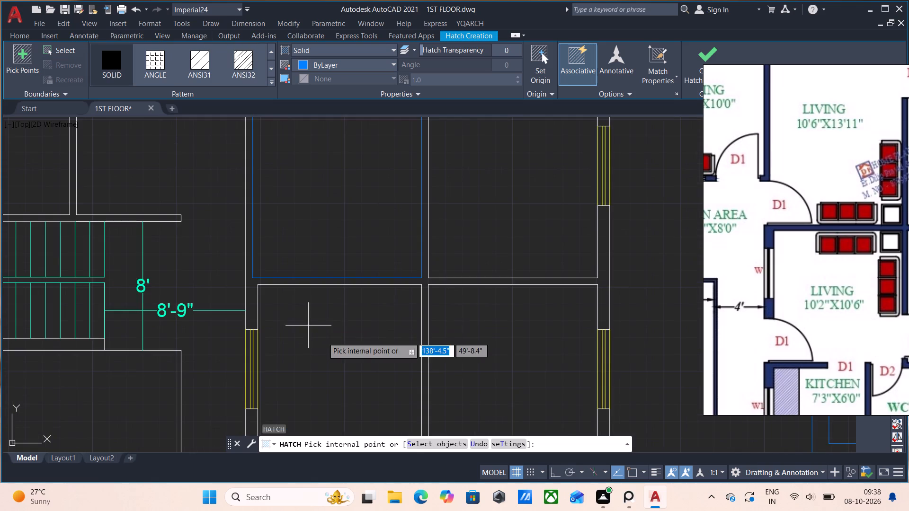
pyautogui.moveTo(467, 345); pyautogui.dragTo(384, 194, button='middle')
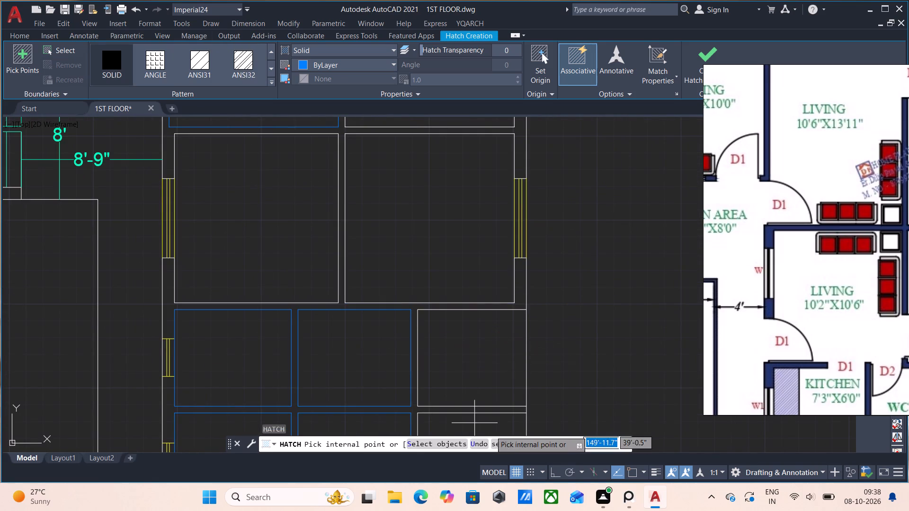
pyautogui.click(405, 411)
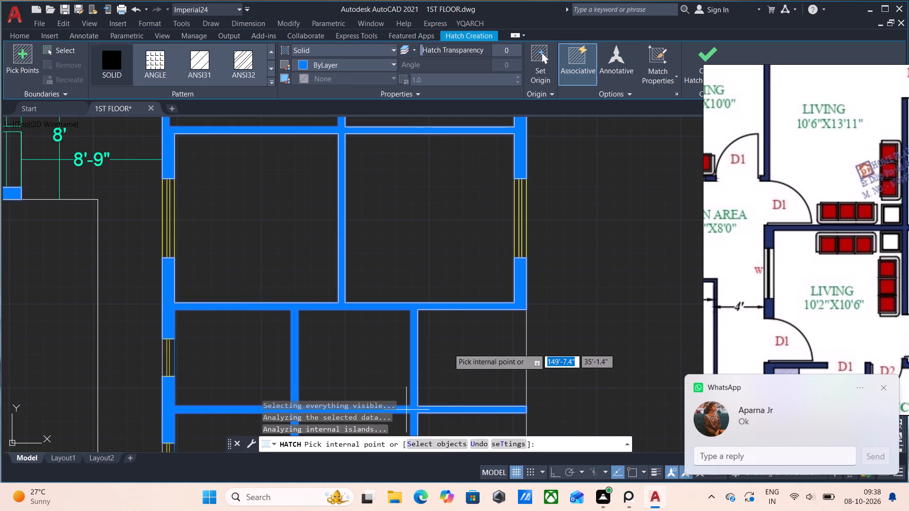
# Fill the southeast and southwest corner wall pieces with the same solid hatch and close the hatch.
pyautogui.scroll(-3, 454, 311)
pyautogui.moveTo(463, 357); pyautogui.dragTo(446, 274, button='middle')
pyautogui.scroll(3, 434, 314)
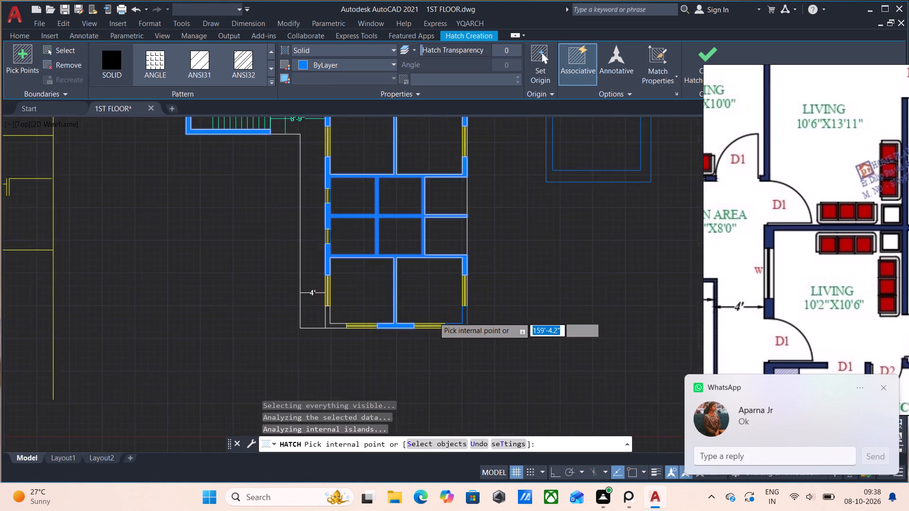
pyautogui.click(502, 344)
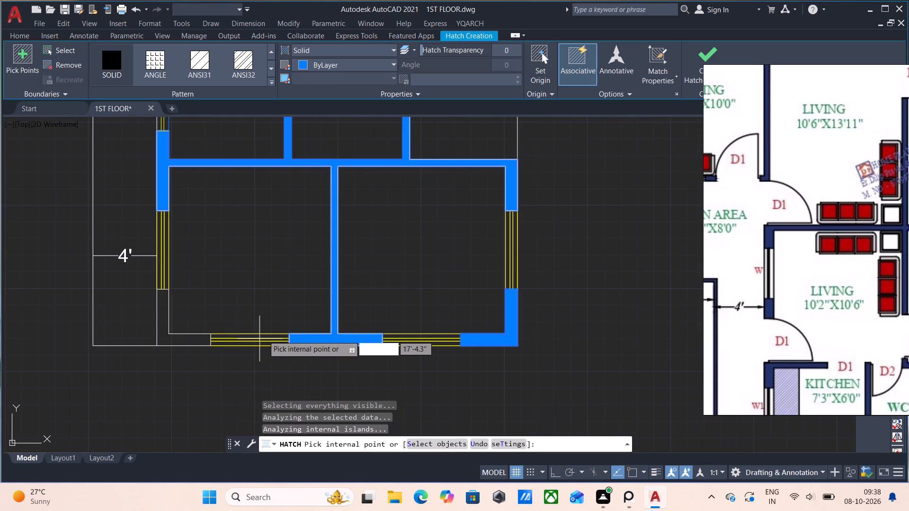
pyautogui.click(182, 339)
pyautogui.scroll(-2, 370, 276)
pyautogui.moveTo(428, 278); pyautogui.dragTo(377, 387, button='middle')
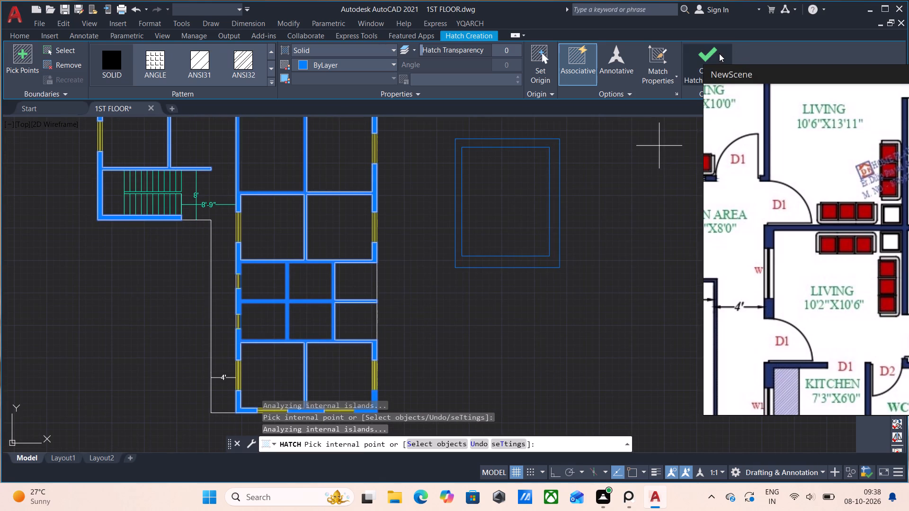
pyautogui.click(712, 55)
# Delete the two nested rectangles in the empty space east of the plan.
pyautogui.scroll(-2, 442, 258)
pyautogui.moveTo(422, 300); pyautogui.dragTo(436, 348, button='middle')
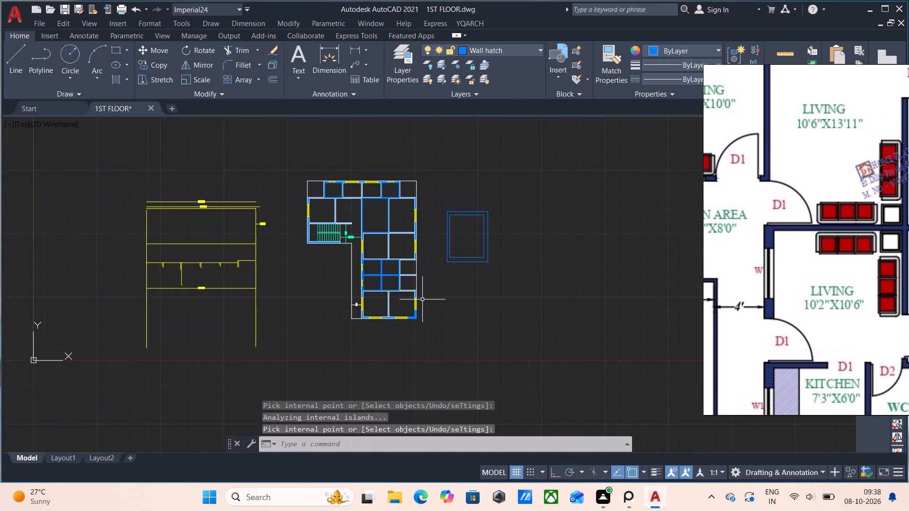
pyautogui.moveTo(436, 348); pyautogui.dragTo(436, 355, button='middle')
pyautogui.scroll(3, 456, 317)
pyautogui.click(668, 366)
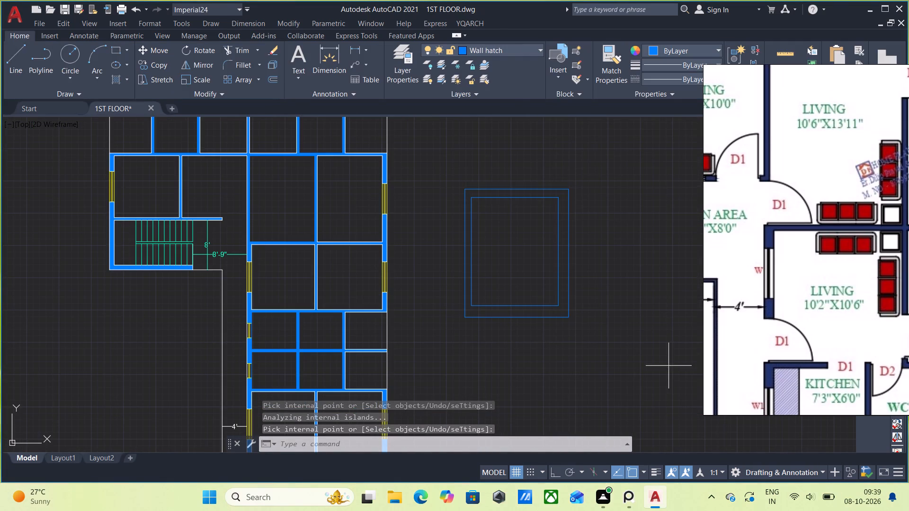
pyautogui.click(451, 152)
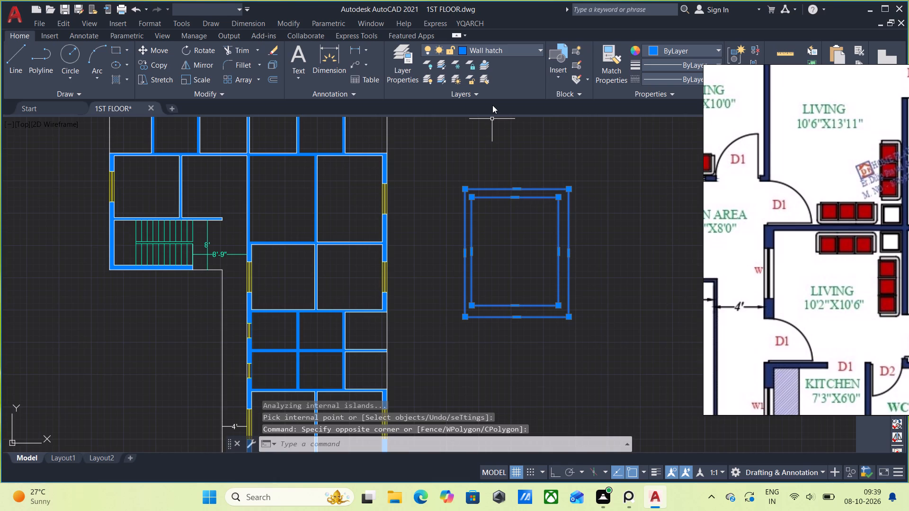
pyautogui.press('Delete')
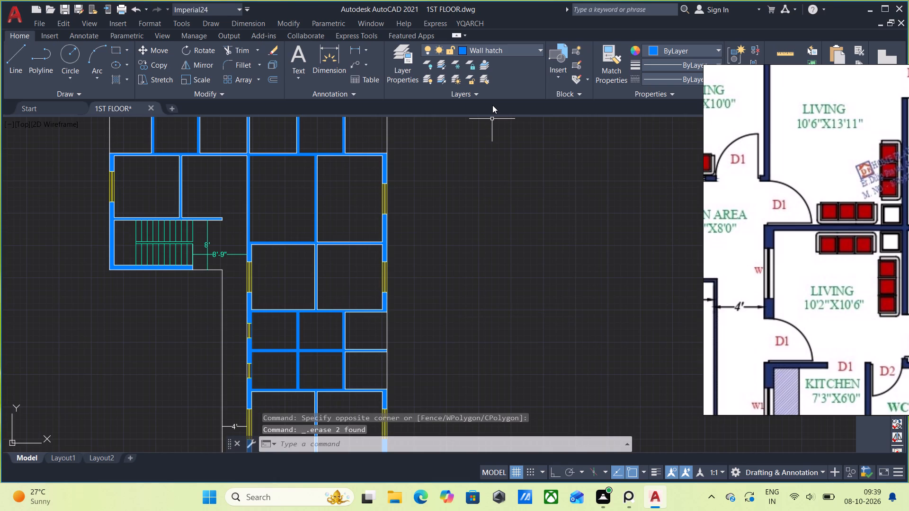
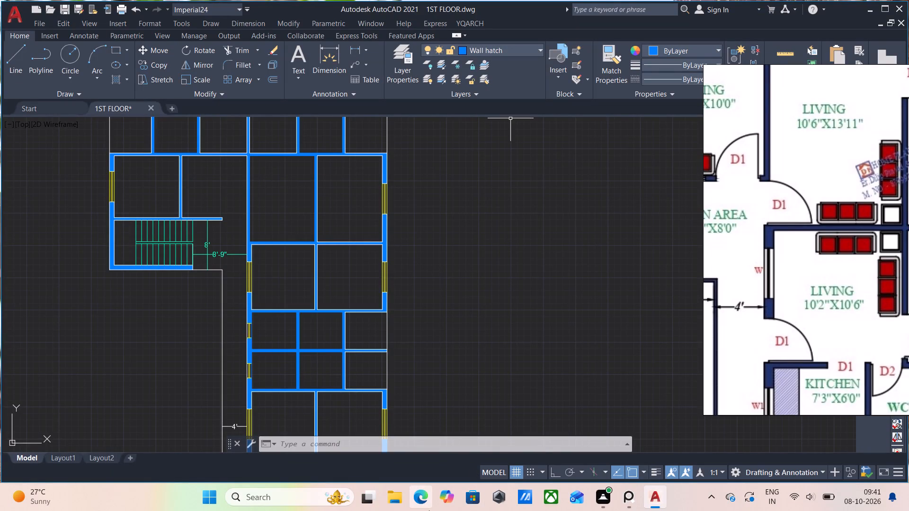
# Examine the full 1st-floor reference plan and compare it with the drawing's southern rooms.
pyautogui.scroll(-4, 861, 430)
pyautogui.scroll(-6, 828, 244)
pyautogui.moveTo(837, 282); pyautogui.dragTo(723, 296, button='right')
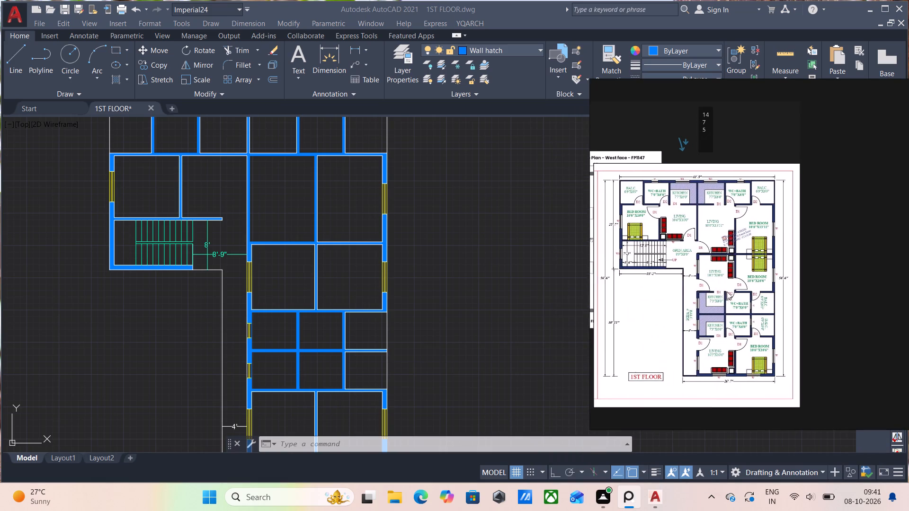
pyautogui.scroll(1, 736, 279)
pyautogui.moveTo(737, 288); pyautogui.dragTo(767, 295, button='middle')
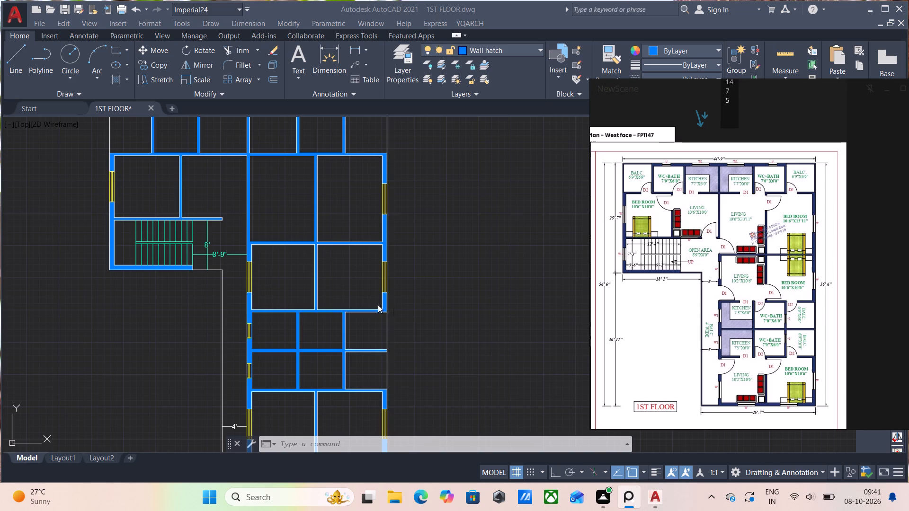
pyautogui.scroll(-2, 337, 243)
pyautogui.scroll(-2, 405, 313)
pyautogui.scroll(2, 468, 307)
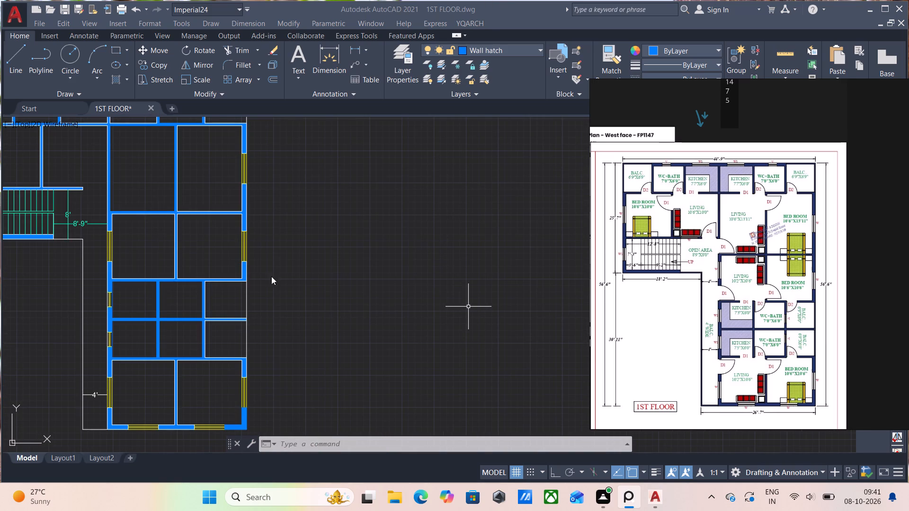
pyautogui.scroll(2, 249, 340)
pyautogui.scroll(-1, 259, 337)
pyautogui.moveTo(278, 344); pyautogui.dragTo(452, 272, button='middle')
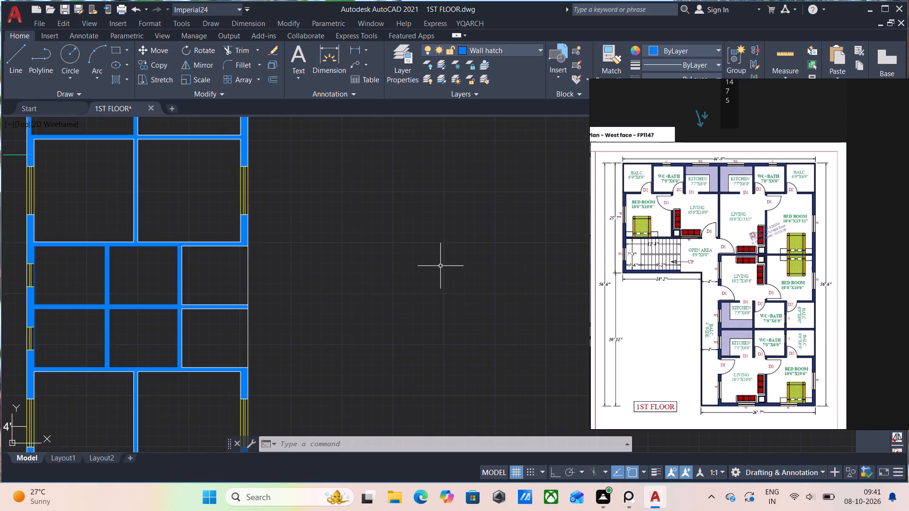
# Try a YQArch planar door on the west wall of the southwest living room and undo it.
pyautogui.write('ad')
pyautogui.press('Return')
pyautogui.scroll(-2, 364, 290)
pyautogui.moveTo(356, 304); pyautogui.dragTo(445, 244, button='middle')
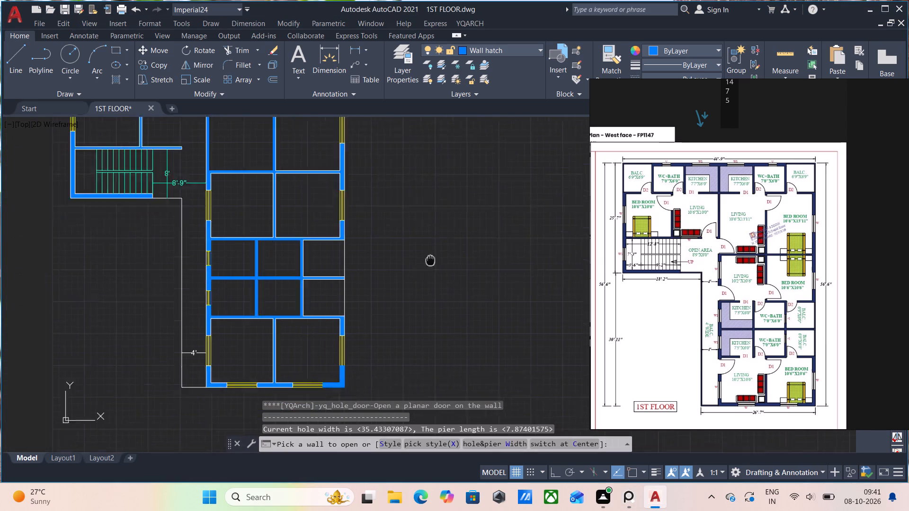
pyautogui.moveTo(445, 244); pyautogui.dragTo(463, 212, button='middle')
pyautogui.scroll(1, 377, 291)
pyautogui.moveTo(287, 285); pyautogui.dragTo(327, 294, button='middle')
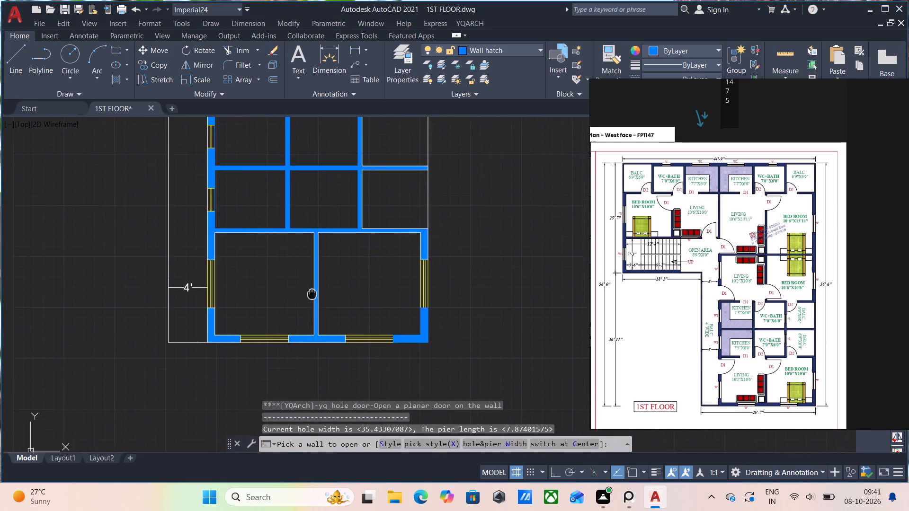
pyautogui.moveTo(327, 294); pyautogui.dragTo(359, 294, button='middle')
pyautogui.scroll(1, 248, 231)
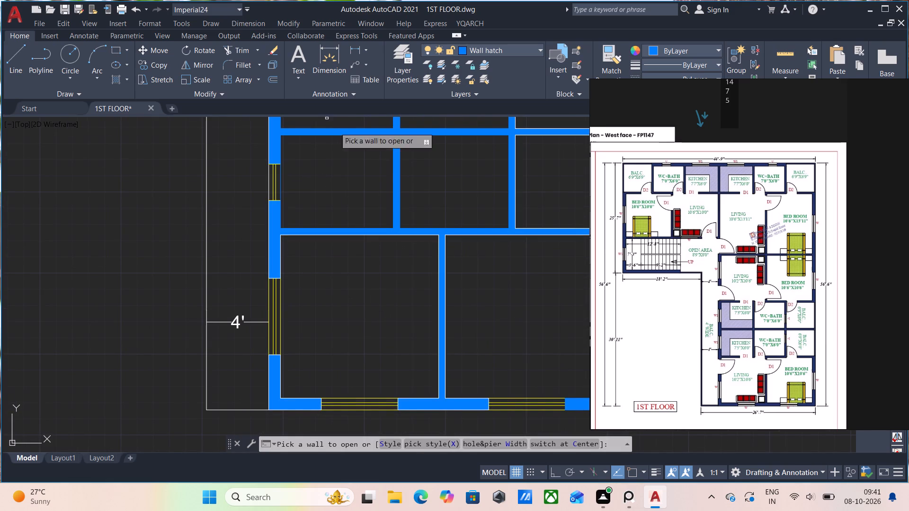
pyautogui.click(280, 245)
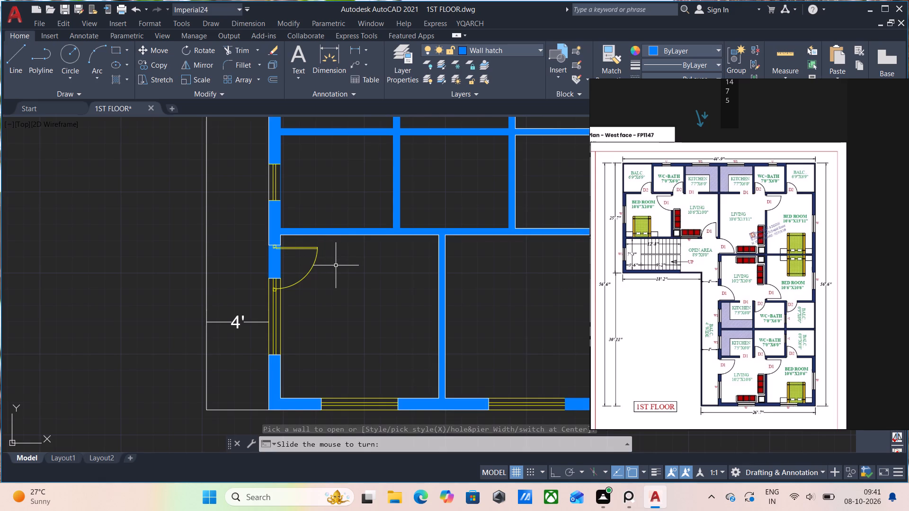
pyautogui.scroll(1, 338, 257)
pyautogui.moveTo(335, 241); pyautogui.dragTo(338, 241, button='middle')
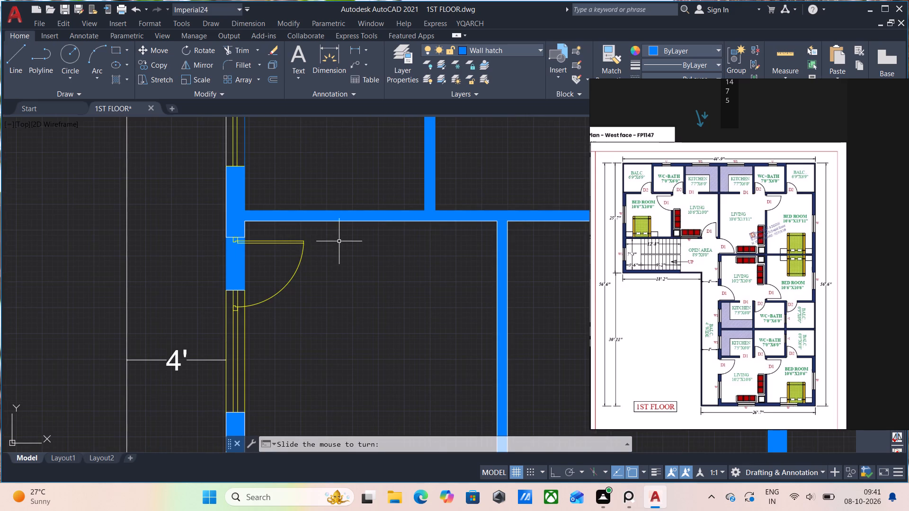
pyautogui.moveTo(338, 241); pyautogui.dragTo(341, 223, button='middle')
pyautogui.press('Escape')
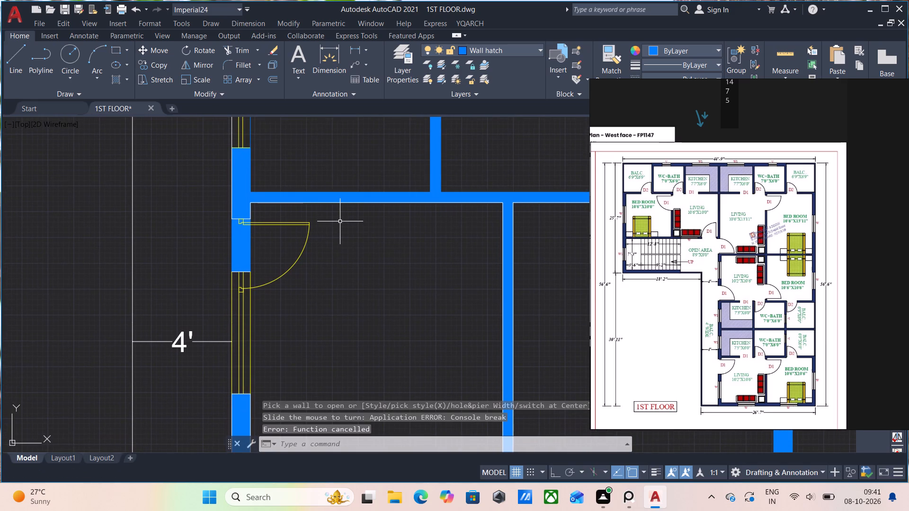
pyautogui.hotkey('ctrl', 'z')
# Open the tool palettes and move the reference image aside to uncover the architectural samples.
pyautogui.scroll(-1, 311, 232)
pyautogui.moveTo(309, 254); pyautogui.dragTo(342, 229, button='middle')
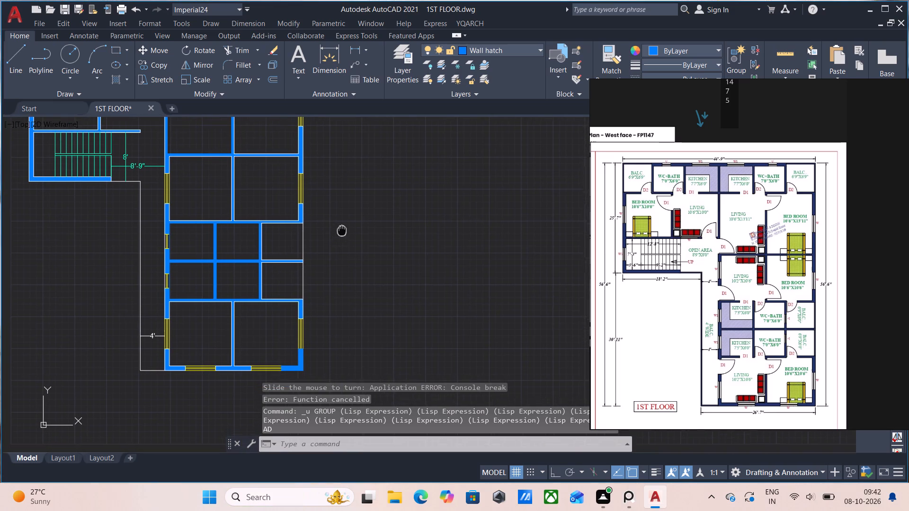
pyautogui.moveTo(342, 229); pyautogui.dragTo(342, 229, button='middle')
pyautogui.scroll(1, 168, 331)
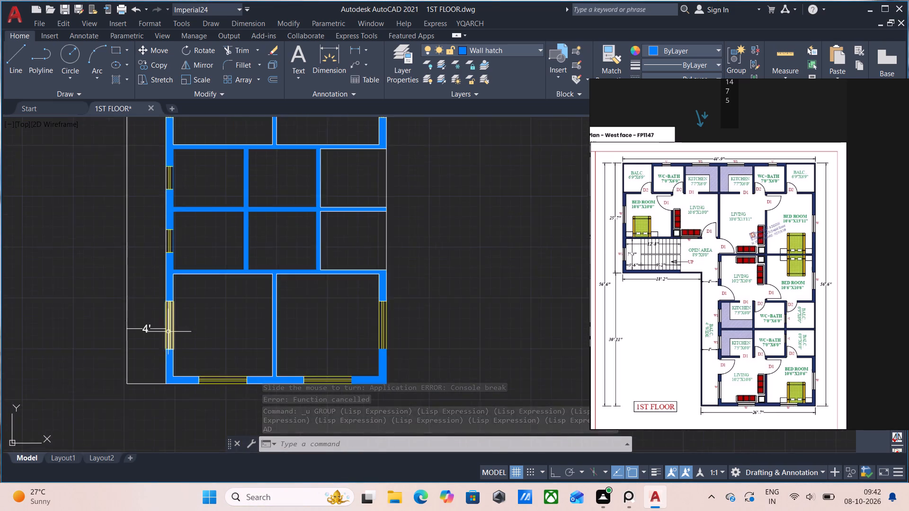
pyautogui.scroll(1, 168, 332)
pyautogui.scroll(1, 719, 340)
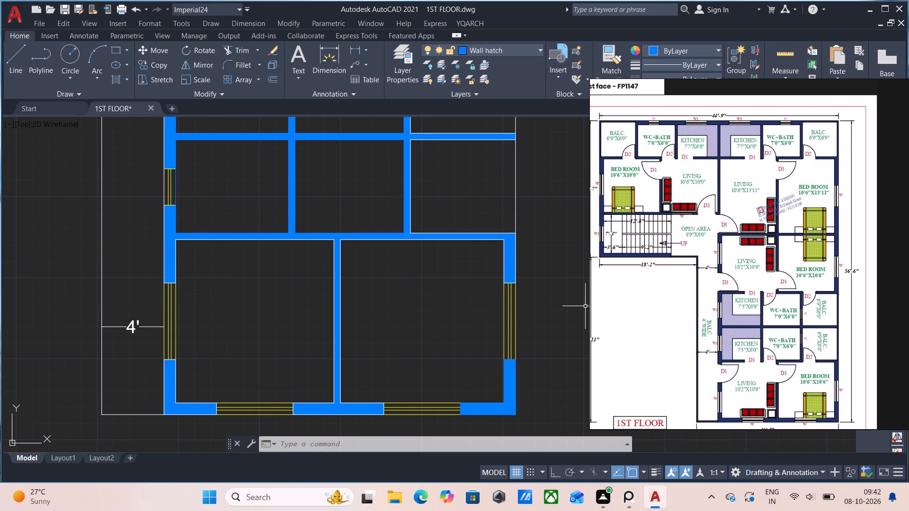
pyautogui.scroll(-2, 492, 301)
pyautogui.moveTo(487, 302); pyautogui.dragTo(333, 326, button='middle')
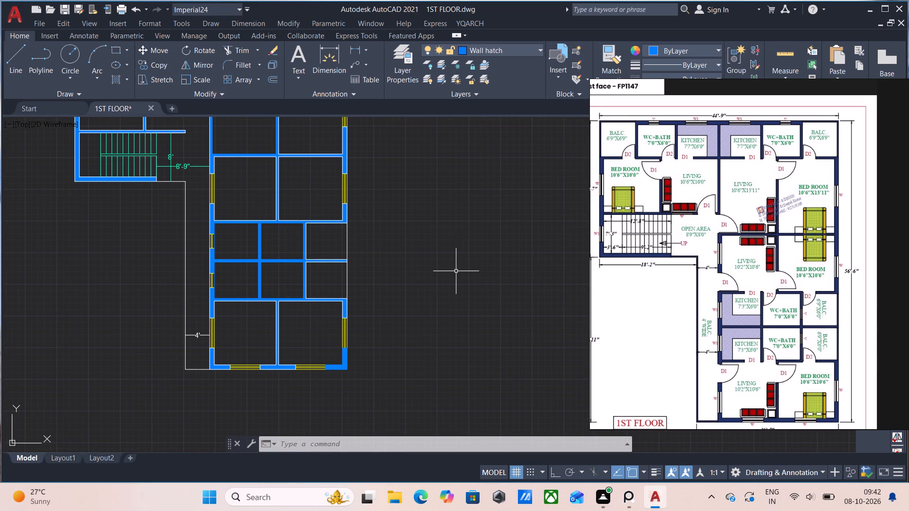
pyautogui.press('t')
pyautogui.press('p')
pyautogui.press('Return')
pyautogui.moveTo(675, 241); pyautogui.dragTo(299, 273, button='right')
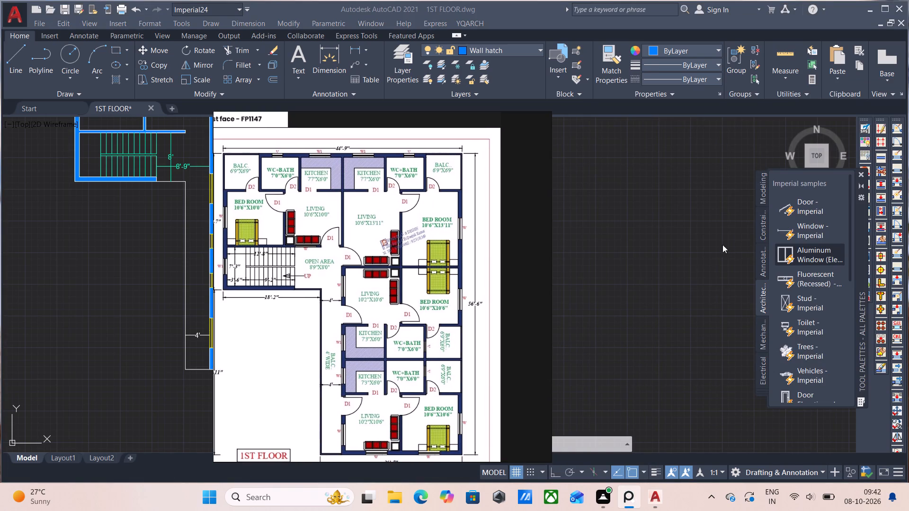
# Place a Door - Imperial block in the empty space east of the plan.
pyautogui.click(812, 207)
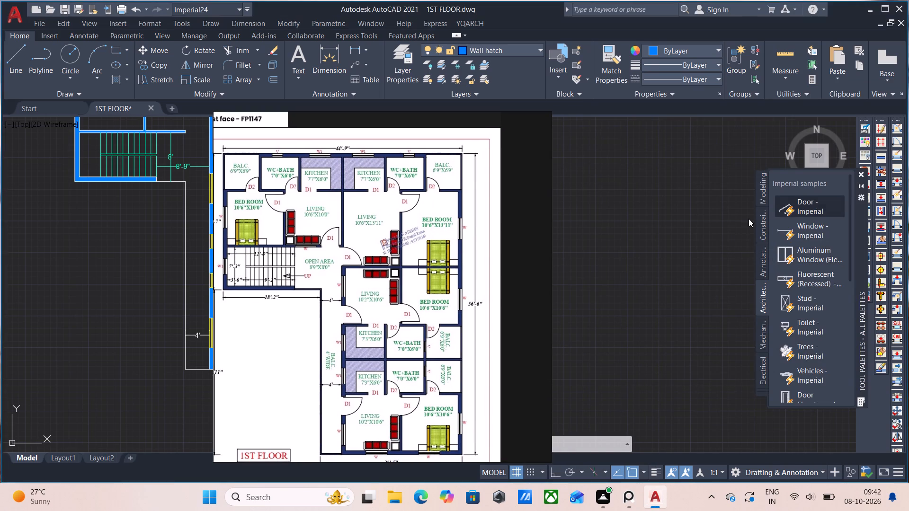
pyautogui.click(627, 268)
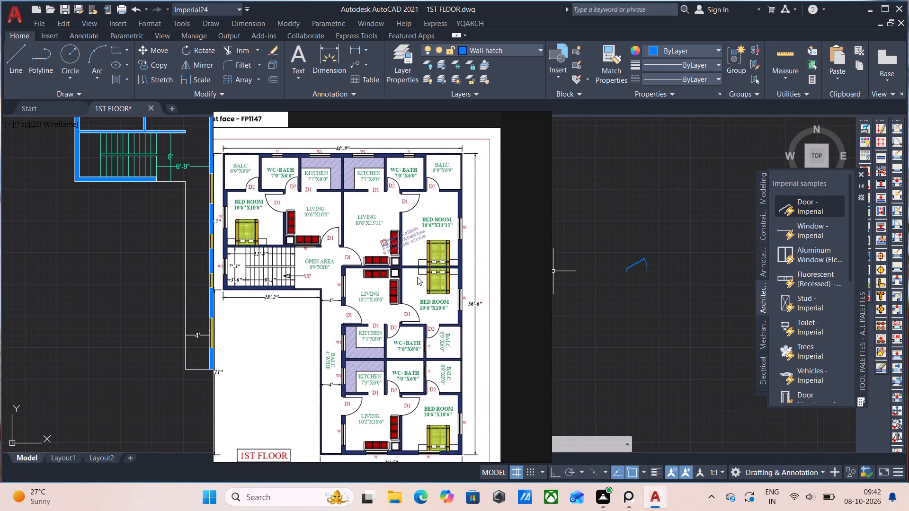
# Make furnture the current layer and close the layer manager.
pyautogui.click(407, 53)
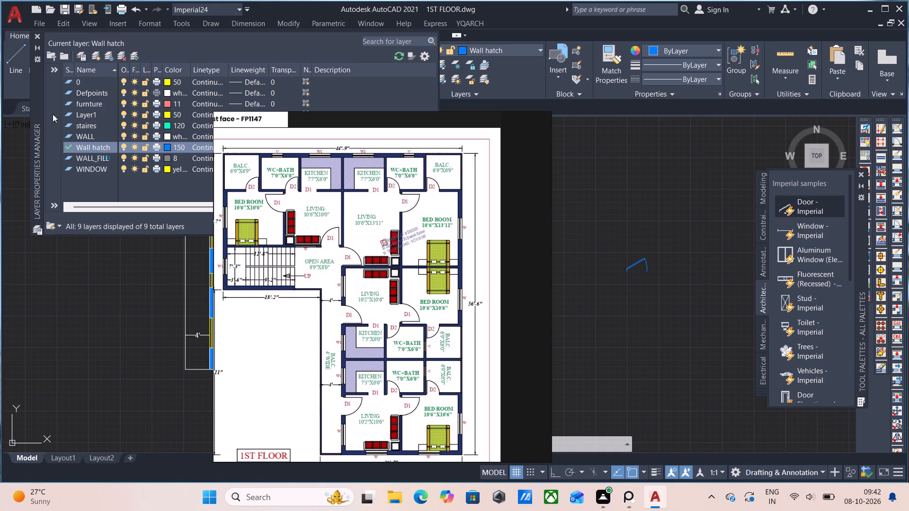
pyautogui.click(103, 105)
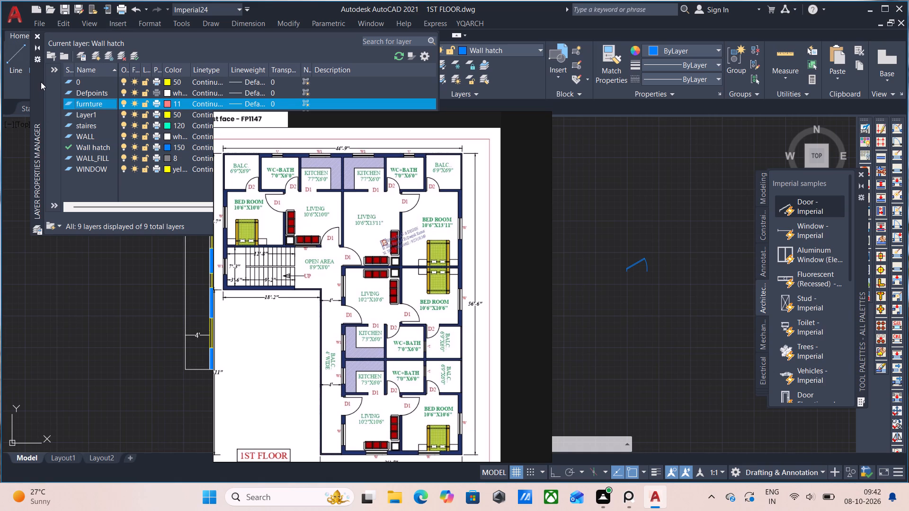
pyautogui.click(134, 57)
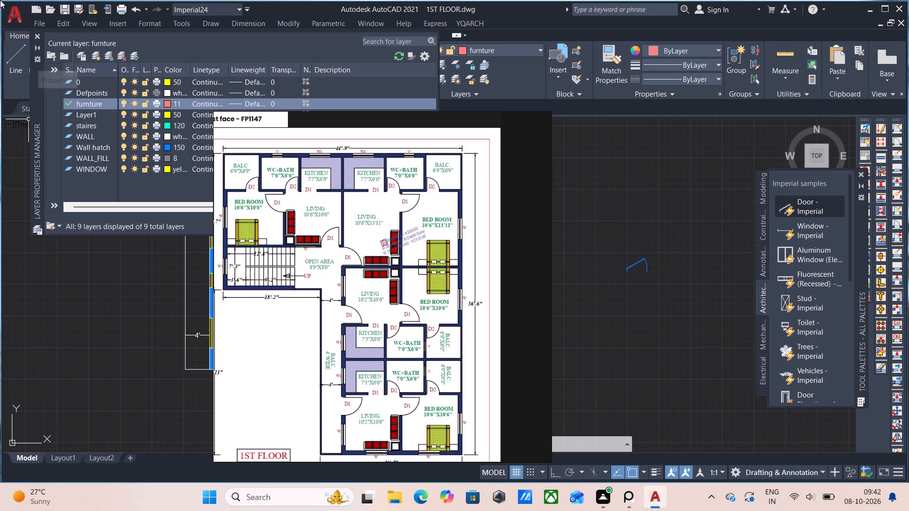
pyautogui.click(136, 57)
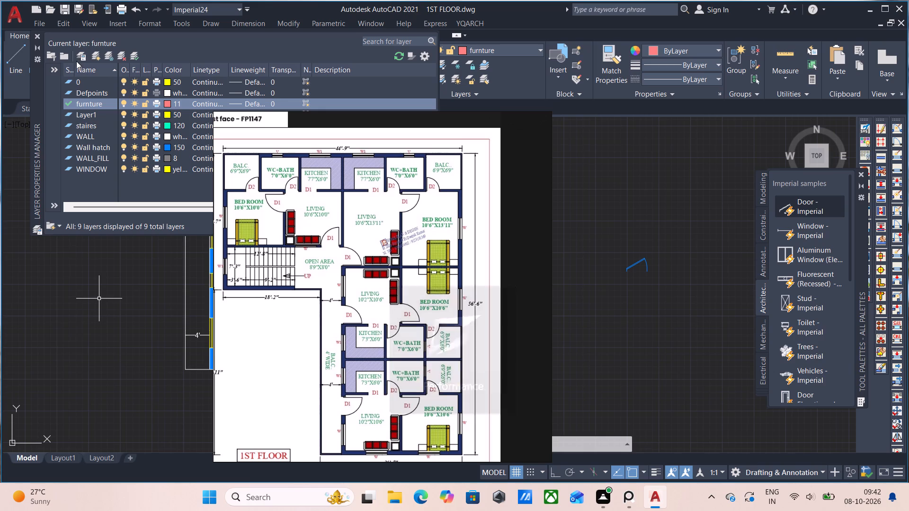
pyautogui.click(36, 33)
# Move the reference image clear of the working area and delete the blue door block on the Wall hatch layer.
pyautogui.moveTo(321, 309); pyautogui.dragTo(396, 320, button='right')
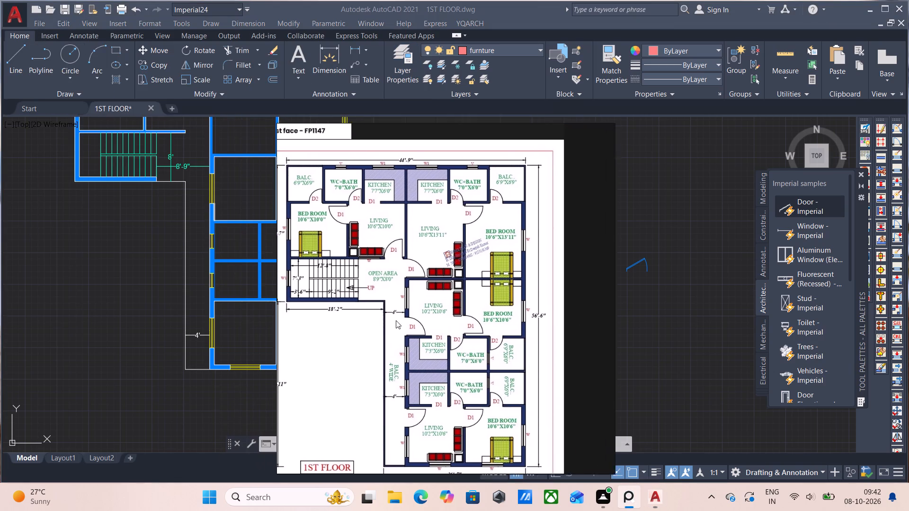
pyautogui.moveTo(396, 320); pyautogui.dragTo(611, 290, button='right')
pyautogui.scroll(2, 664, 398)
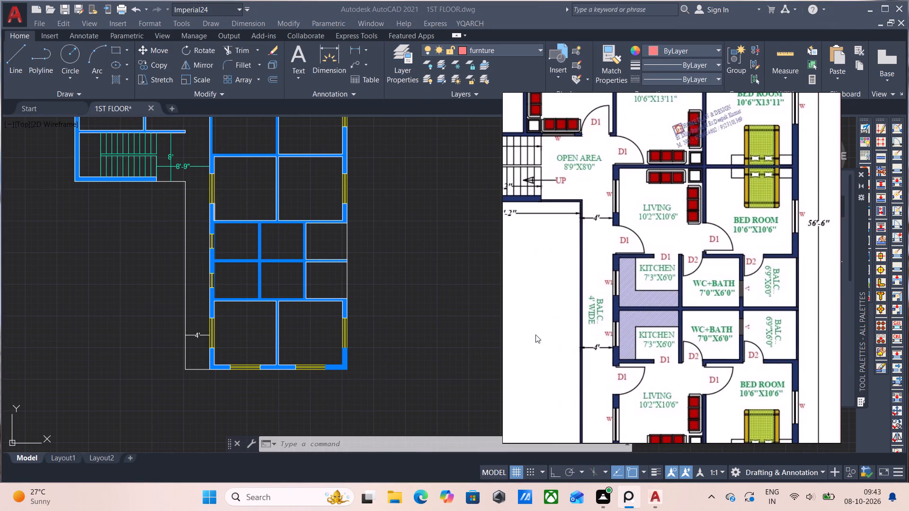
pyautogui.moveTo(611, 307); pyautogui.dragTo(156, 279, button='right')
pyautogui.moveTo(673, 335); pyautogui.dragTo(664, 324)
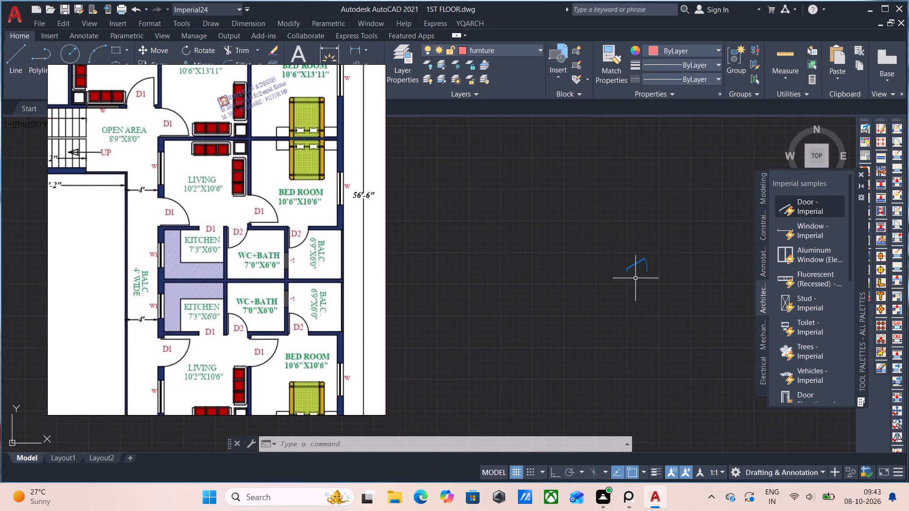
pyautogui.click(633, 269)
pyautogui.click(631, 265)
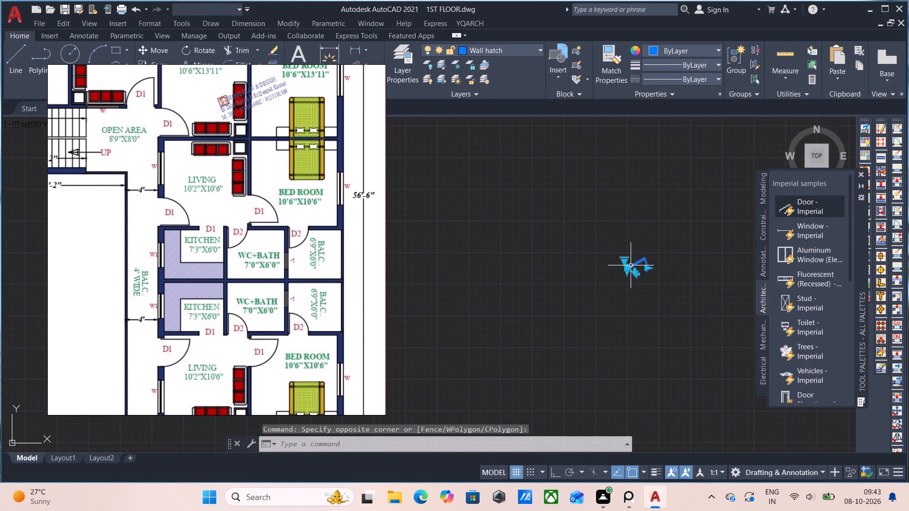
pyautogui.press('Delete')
# Insert a Door - Imperial block on the furnture layer east of the plan and swing its leaf fully open, perpendicular to the opening.
pyautogui.click(803, 211)
pyautogui.click(579, 272)
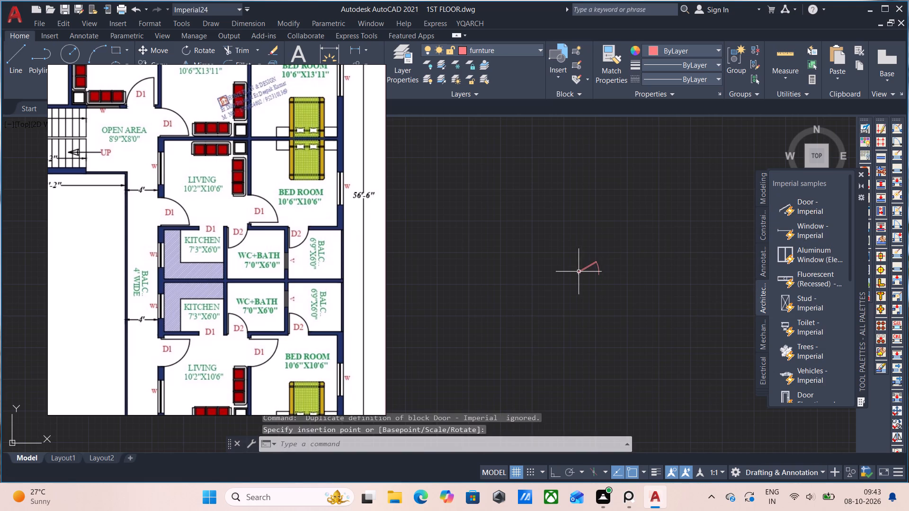
pyautogui.scroll(2, 622, 301)
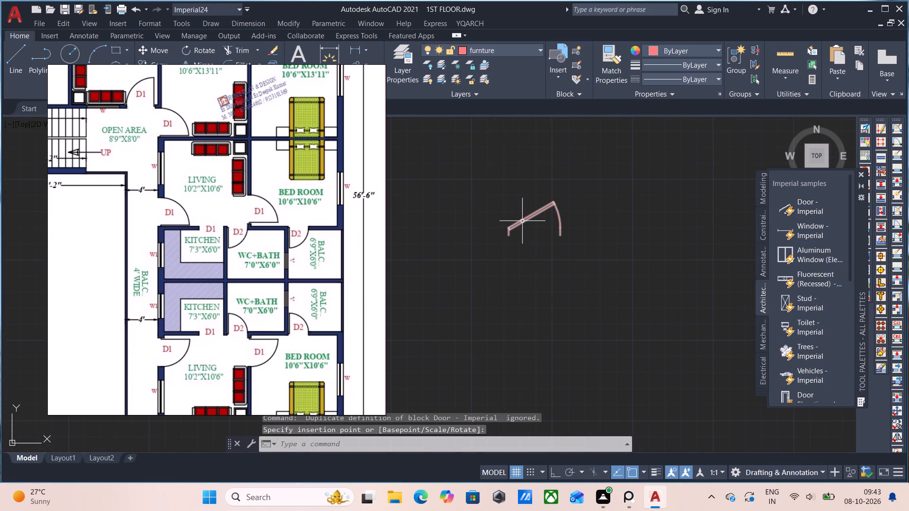
pyautogui.click(522, 221)
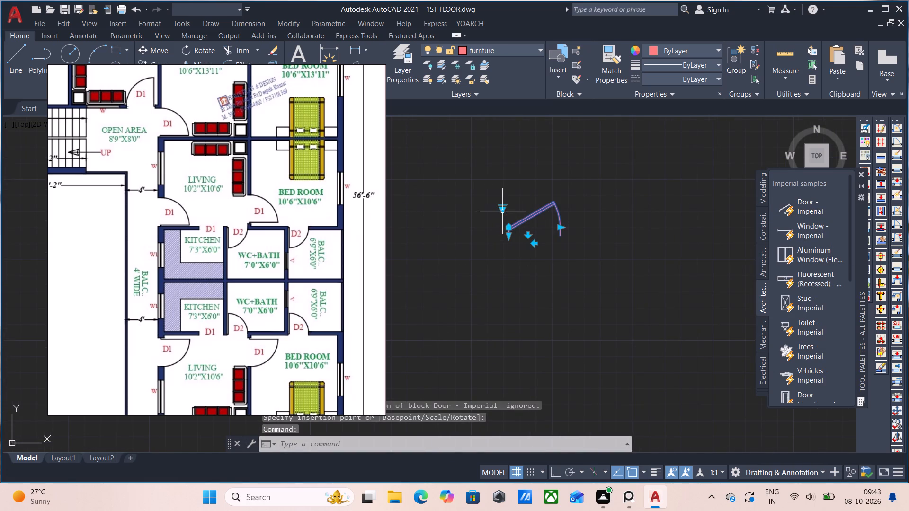
pyautogui.click(503, 211)
pyautogui.click(532, 254)
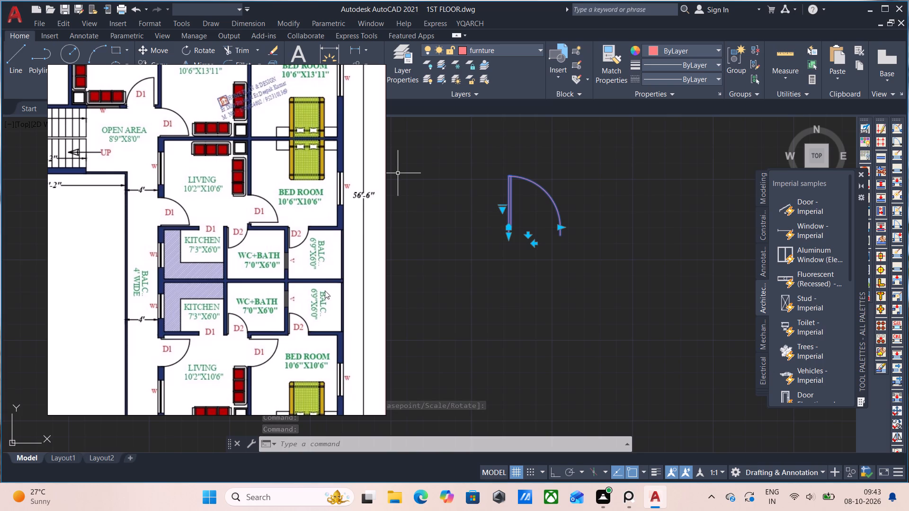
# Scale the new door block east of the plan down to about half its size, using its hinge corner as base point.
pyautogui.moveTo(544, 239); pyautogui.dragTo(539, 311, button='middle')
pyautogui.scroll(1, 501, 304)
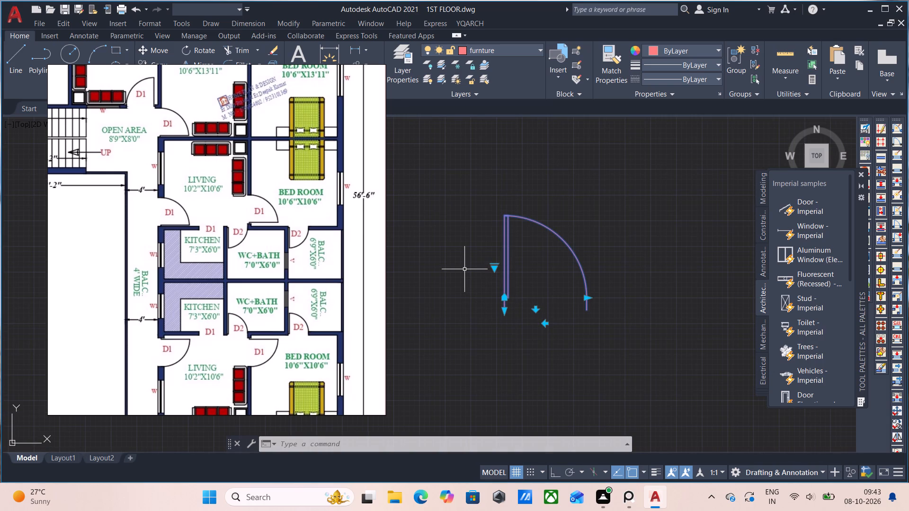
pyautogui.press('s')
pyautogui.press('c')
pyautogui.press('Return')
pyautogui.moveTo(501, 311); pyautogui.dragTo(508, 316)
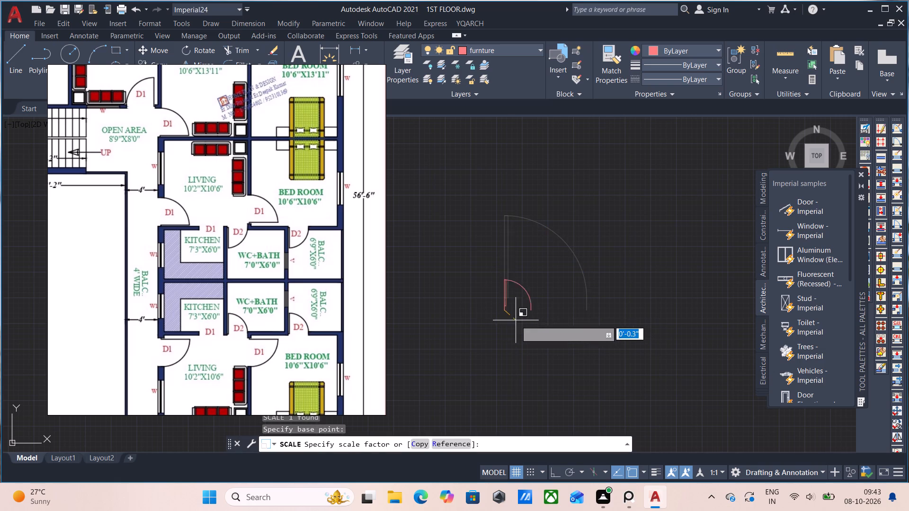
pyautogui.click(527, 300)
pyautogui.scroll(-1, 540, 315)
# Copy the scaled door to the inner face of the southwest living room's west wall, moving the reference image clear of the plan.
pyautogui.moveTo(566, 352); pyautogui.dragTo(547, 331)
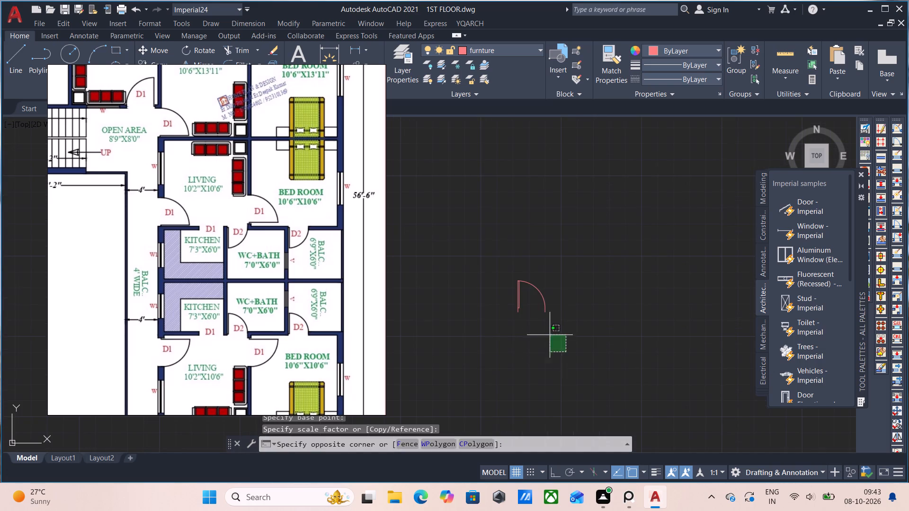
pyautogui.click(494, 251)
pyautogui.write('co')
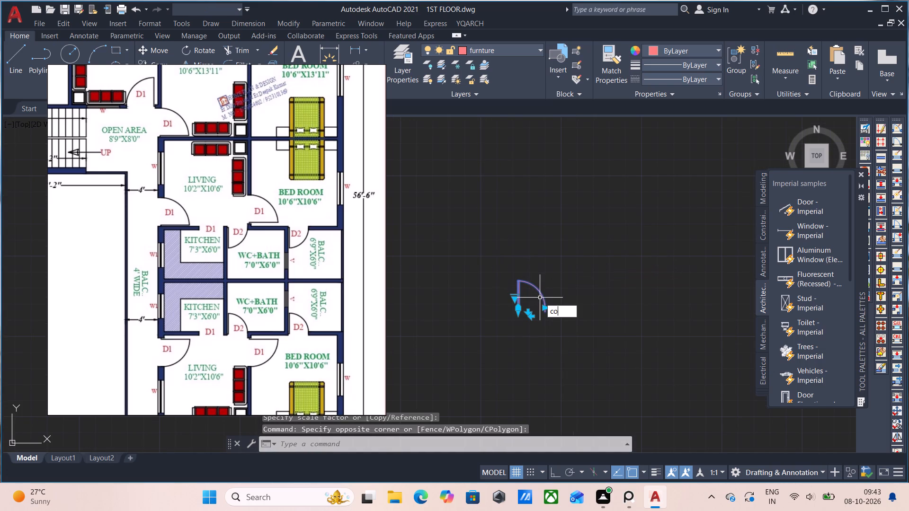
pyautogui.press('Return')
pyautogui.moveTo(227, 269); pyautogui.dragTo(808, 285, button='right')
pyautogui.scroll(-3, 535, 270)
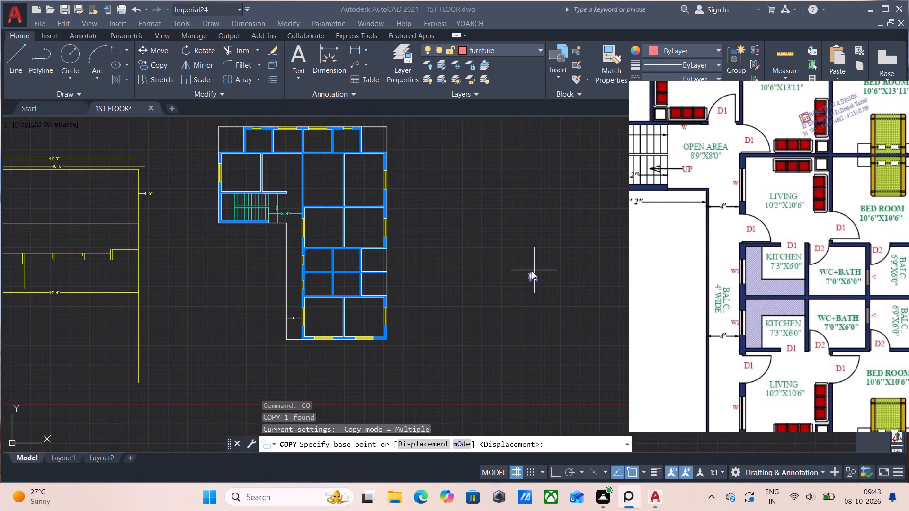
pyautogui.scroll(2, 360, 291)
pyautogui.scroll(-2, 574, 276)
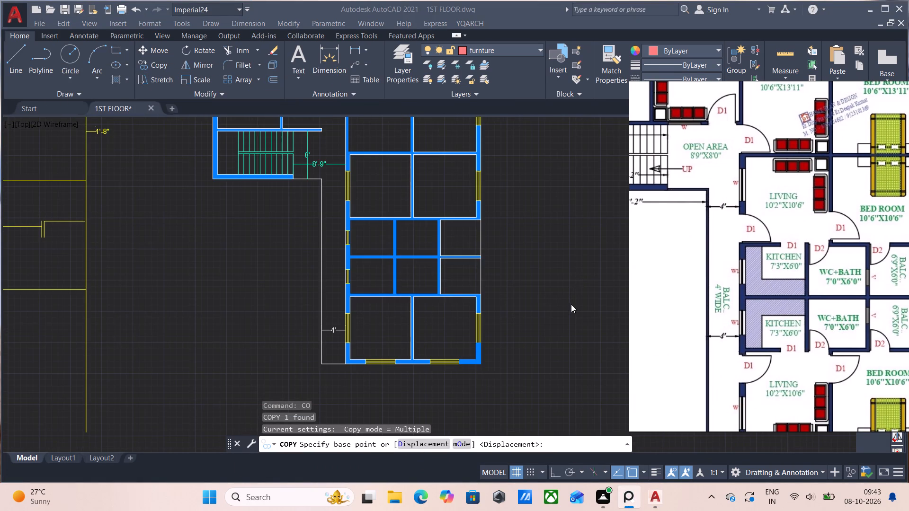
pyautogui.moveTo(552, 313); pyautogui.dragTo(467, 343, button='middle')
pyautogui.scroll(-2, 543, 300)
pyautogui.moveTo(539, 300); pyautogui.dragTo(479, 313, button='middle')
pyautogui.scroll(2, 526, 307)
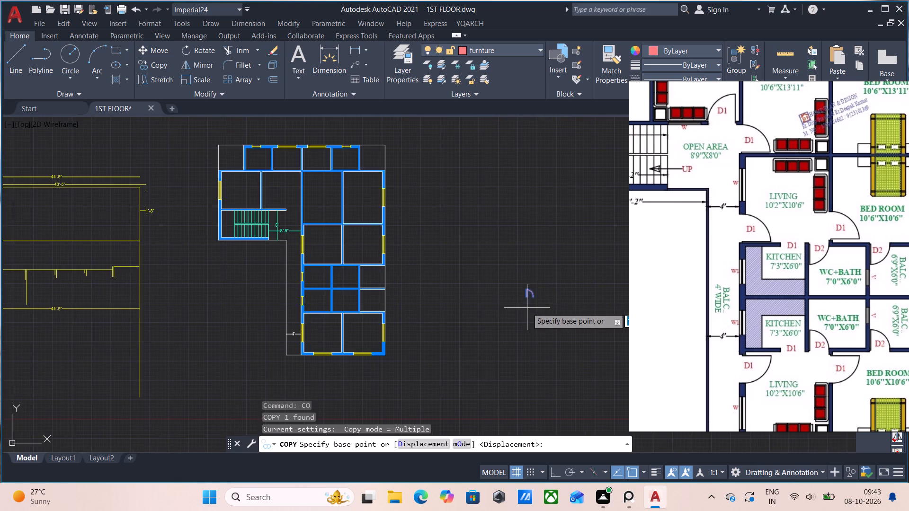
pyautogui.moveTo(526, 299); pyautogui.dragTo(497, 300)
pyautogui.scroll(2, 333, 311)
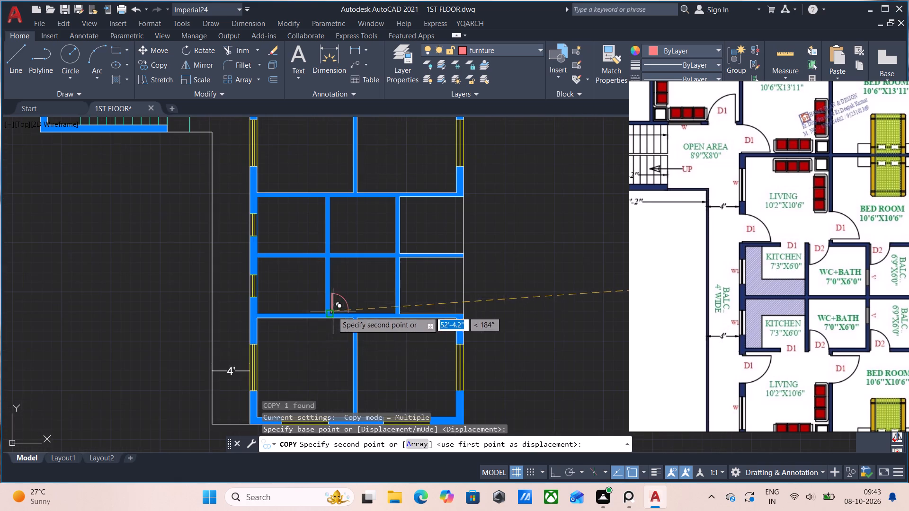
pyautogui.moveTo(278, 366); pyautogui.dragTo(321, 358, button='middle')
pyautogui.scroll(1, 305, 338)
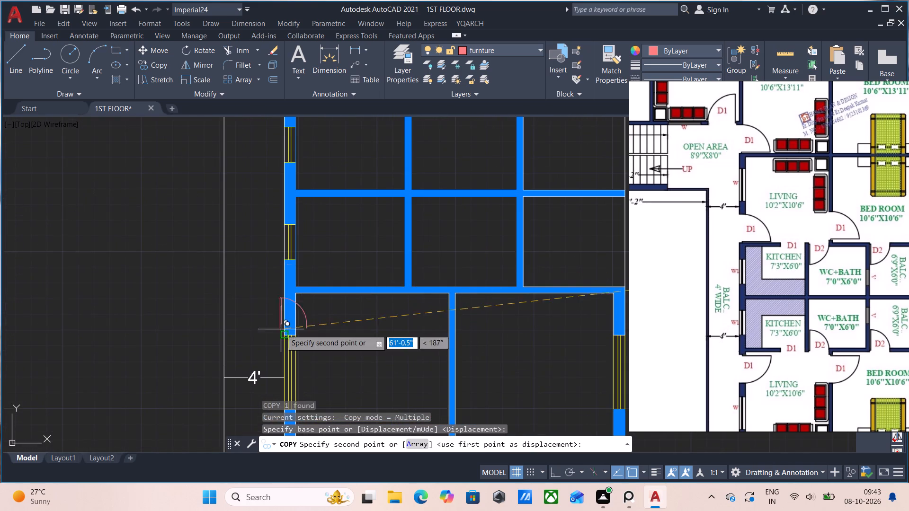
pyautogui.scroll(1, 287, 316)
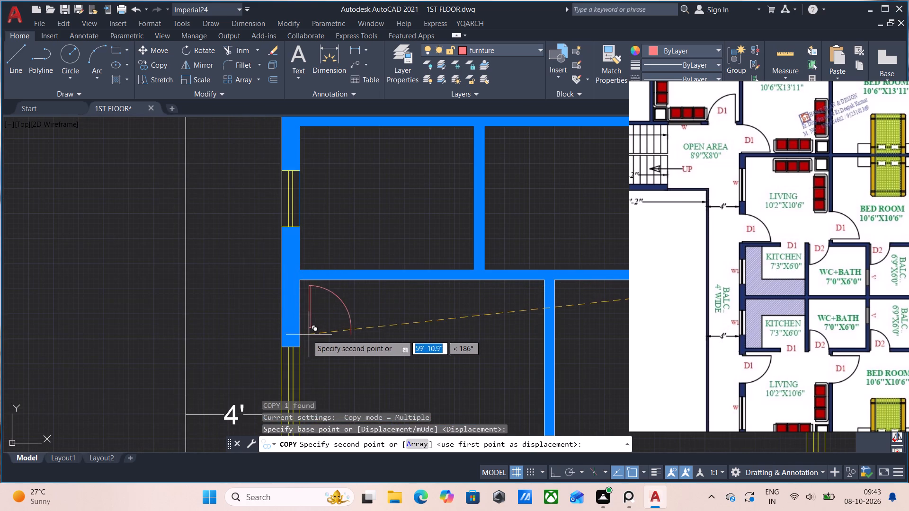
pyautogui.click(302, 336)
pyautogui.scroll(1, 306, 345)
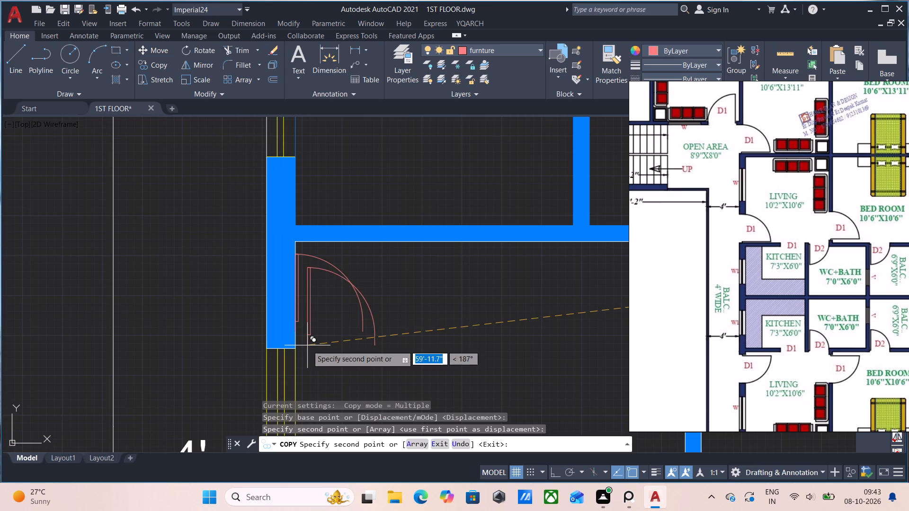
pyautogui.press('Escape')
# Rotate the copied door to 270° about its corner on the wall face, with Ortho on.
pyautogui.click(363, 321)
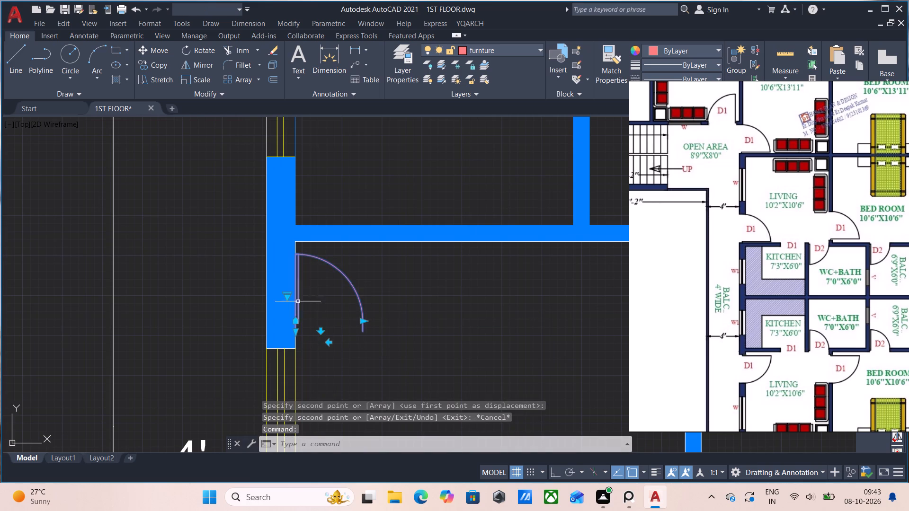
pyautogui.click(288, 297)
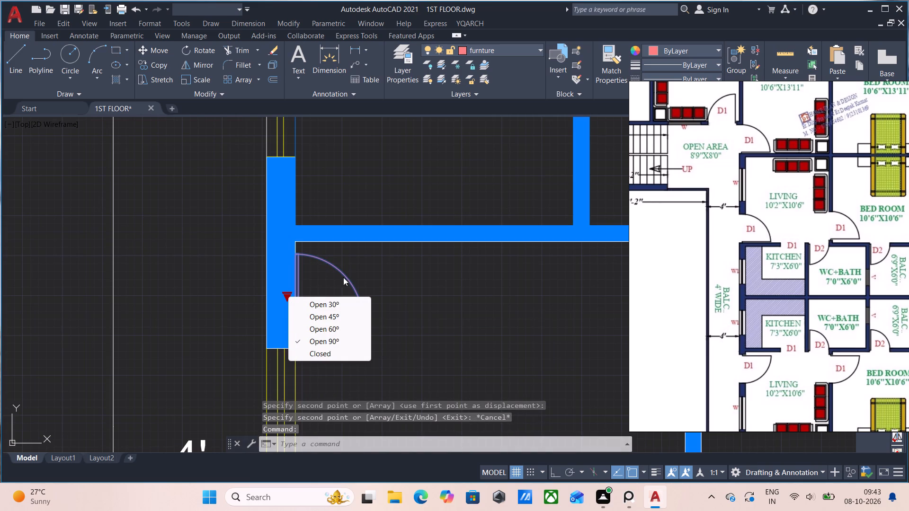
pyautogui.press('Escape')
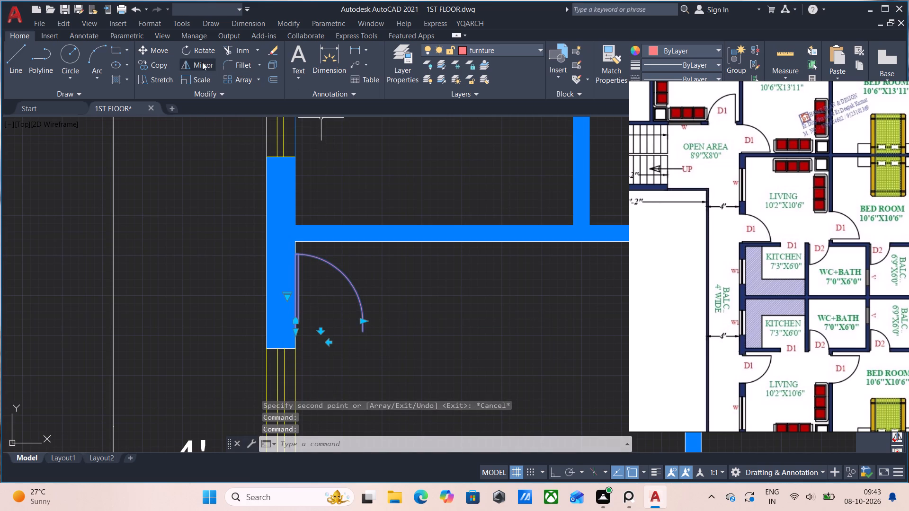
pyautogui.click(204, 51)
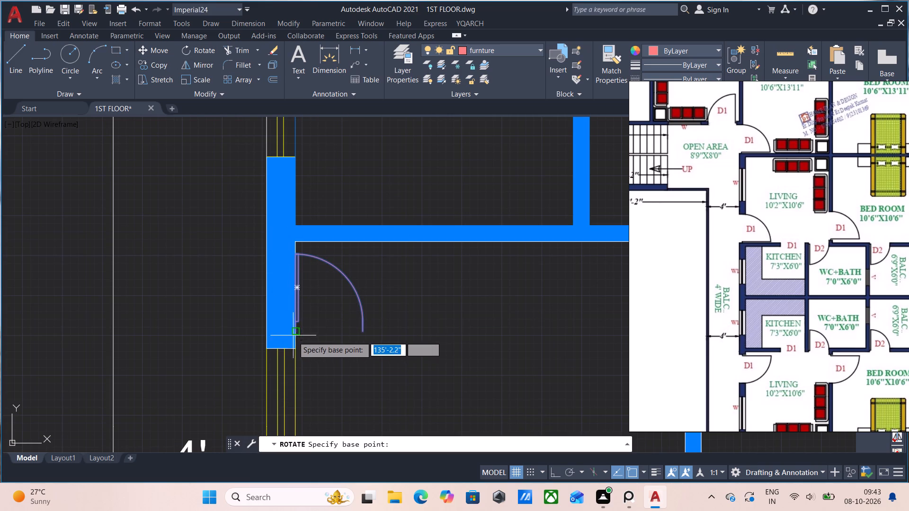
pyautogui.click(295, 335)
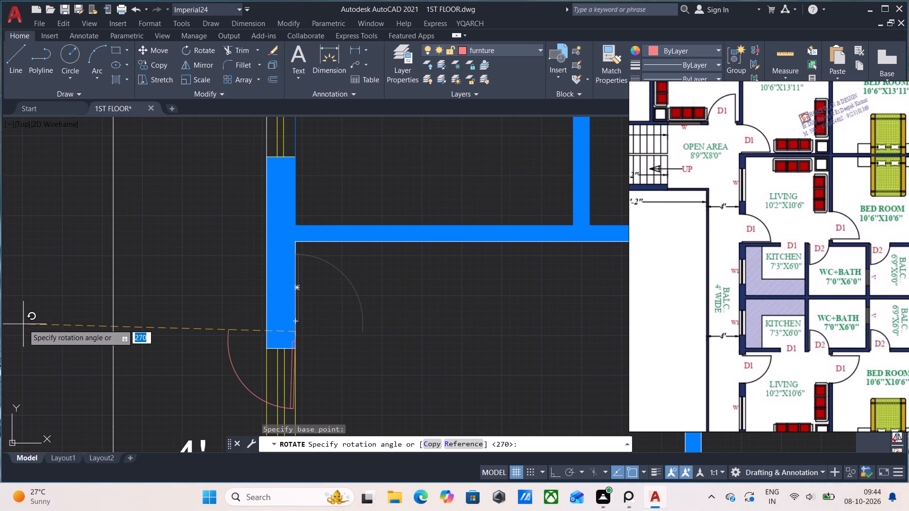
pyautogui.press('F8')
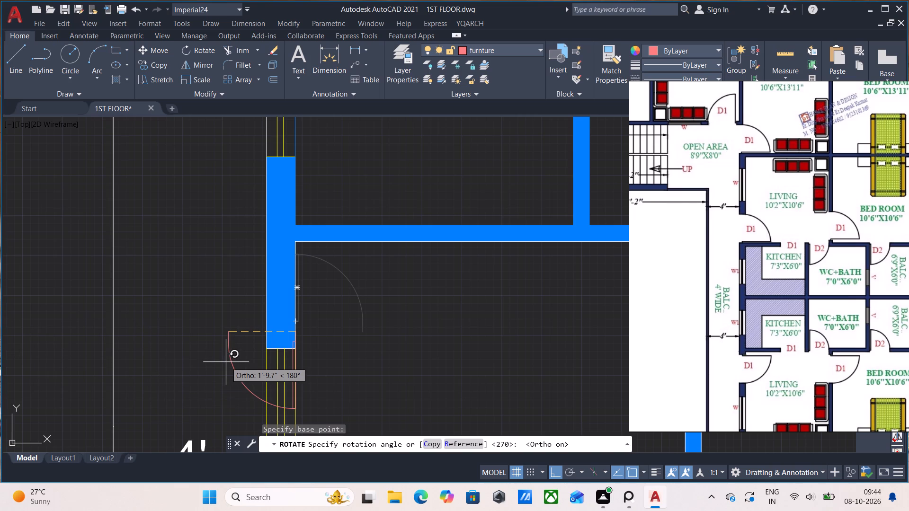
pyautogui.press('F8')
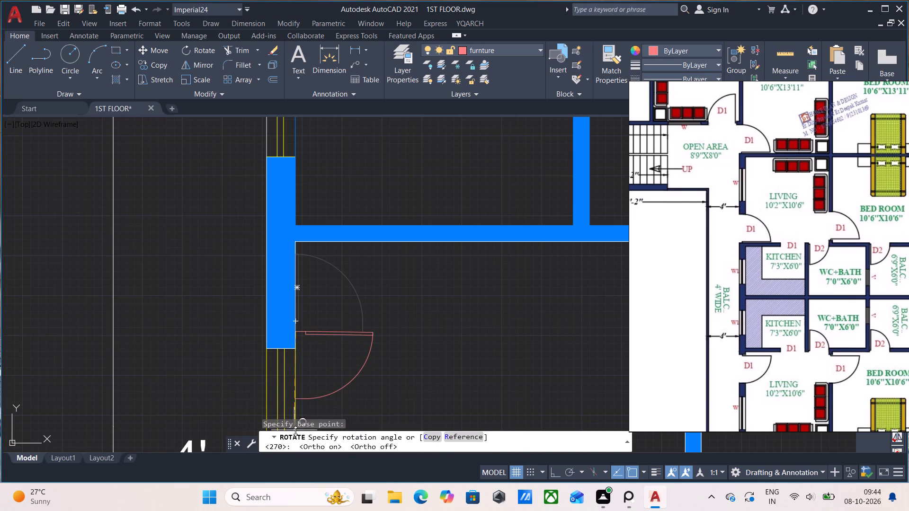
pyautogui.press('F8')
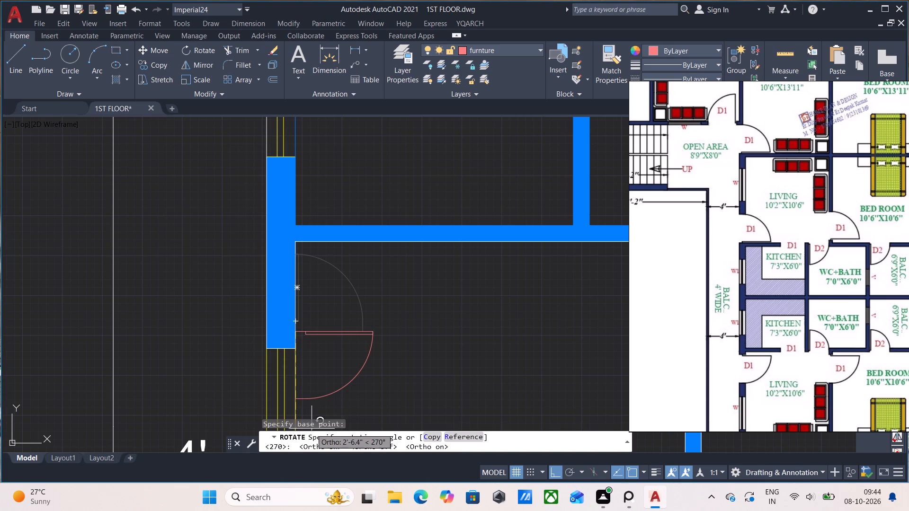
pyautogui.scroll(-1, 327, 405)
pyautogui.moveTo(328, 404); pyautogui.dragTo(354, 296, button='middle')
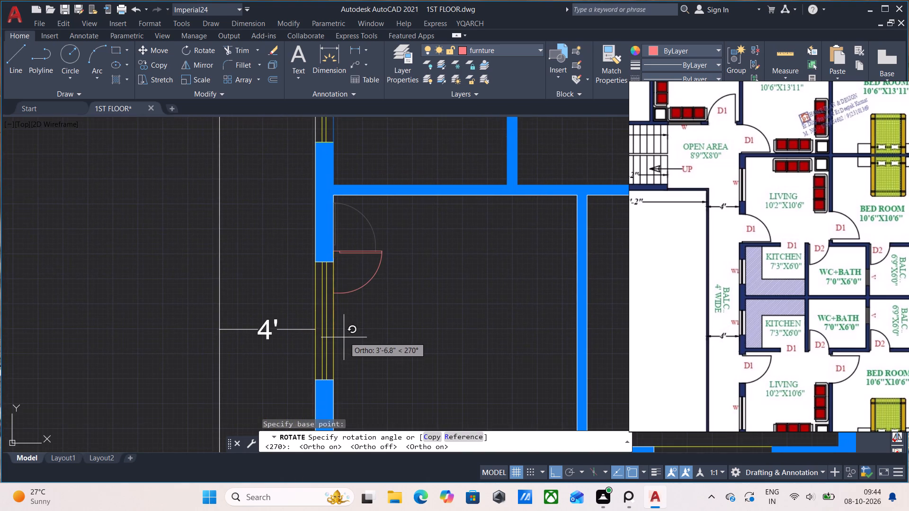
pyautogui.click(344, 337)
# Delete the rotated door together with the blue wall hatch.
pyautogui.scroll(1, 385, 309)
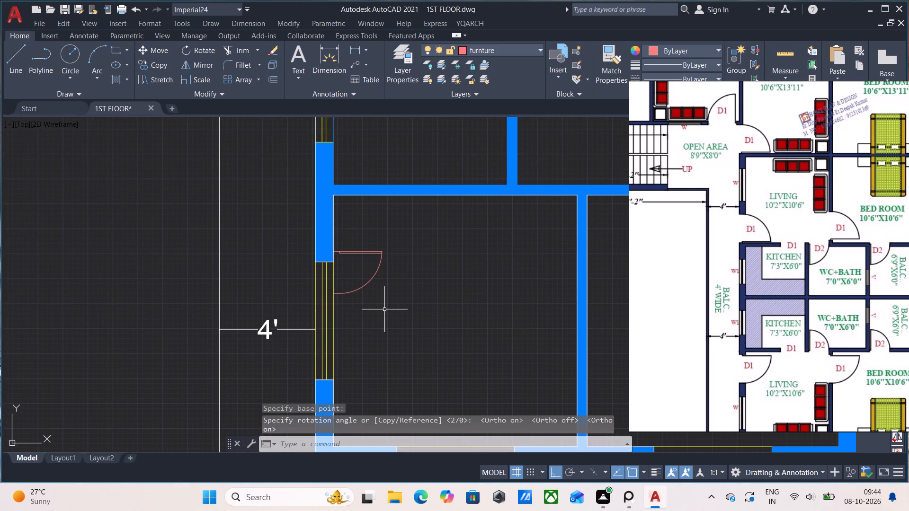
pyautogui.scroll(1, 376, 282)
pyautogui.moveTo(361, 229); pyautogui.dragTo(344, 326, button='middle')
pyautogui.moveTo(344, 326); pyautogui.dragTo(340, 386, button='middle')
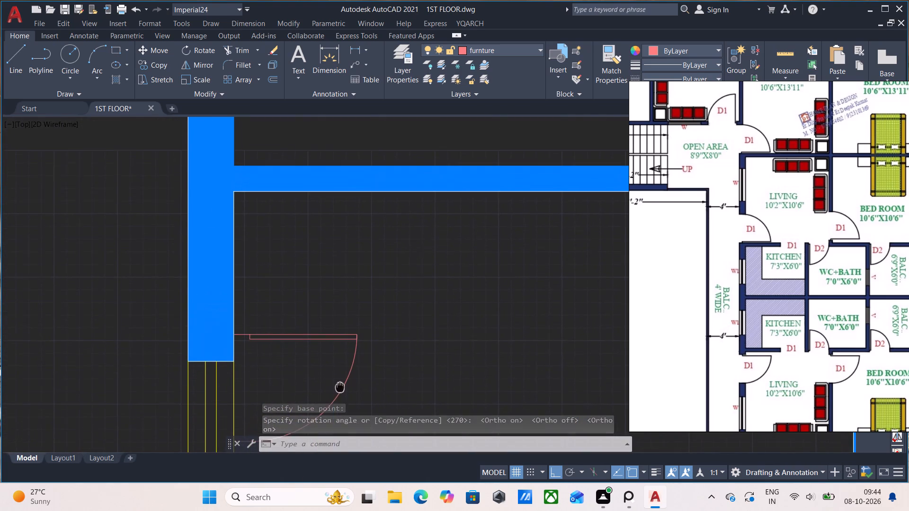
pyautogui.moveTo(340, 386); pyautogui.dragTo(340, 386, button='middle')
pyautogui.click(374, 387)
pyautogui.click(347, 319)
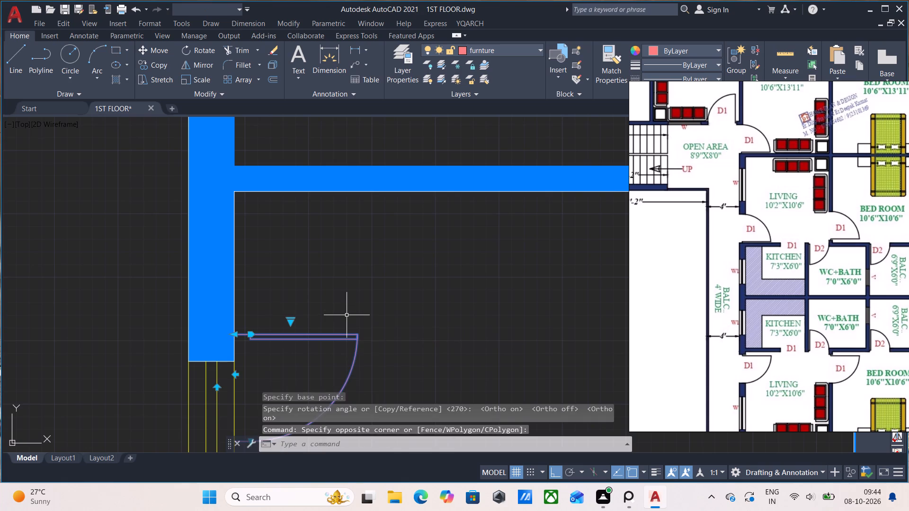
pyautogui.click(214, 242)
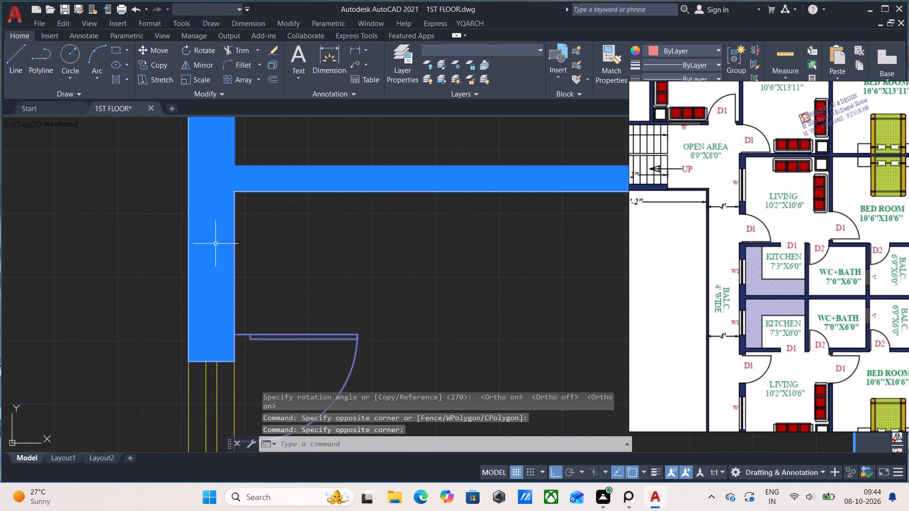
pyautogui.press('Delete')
# Undo the deletion, the door work and the layer change, back to before the walls were hatched.
pyautogui.scroll(-3, 289, 281)
pyautogui.hotkey('ctrl', 'z')
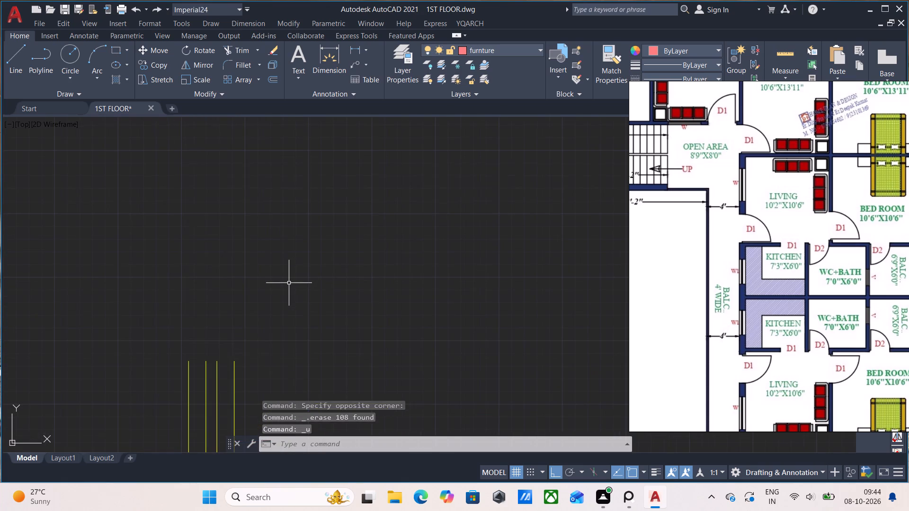
pyautogui.hotkey('ctrl', 'z')
pyautogui.hotkey('ctrl', 'z')
pyautogui.hotkey('ctrl', 'z')
pyautogui.hotkey('ctrl', 'z')
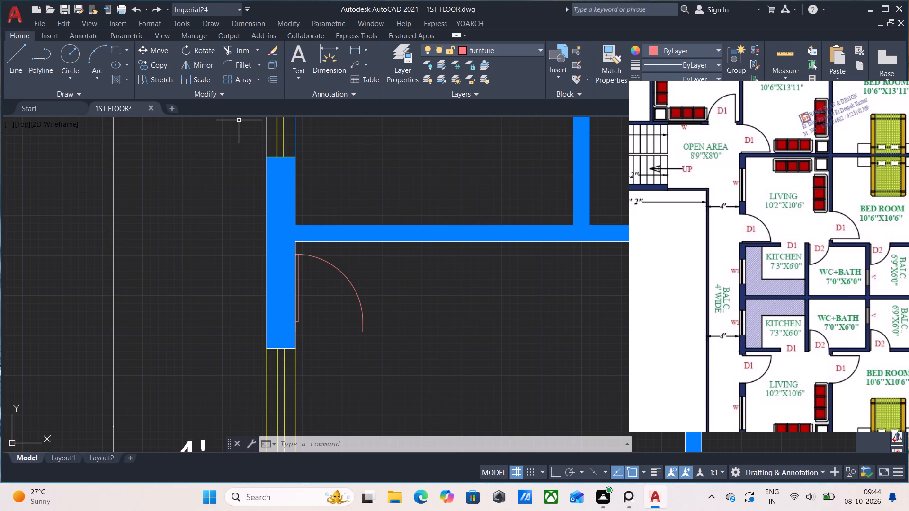
pyautogui.hotkey('ctrl', 'z')
pyautogui.hotkey('ctrl', 'z')
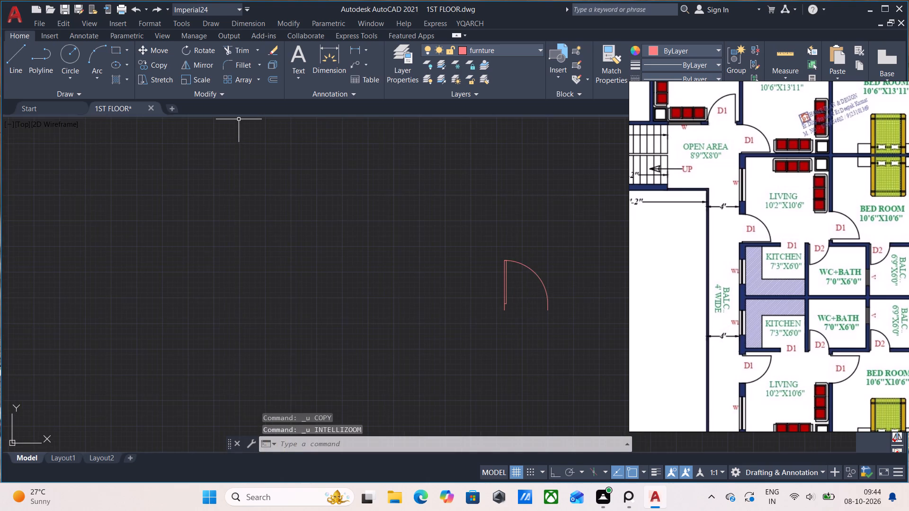
pyautogui.hotkey('ctrl', 'z')
pyautogui.hotkey('ctrl', 'z')
pyautogui.hotkey('ctrl', 'z')
pyautogui.hotkey('ctrl', 'z')
pyautogui.hotkey('ctrl', 'z')
pyautogui.hotkey('ctrl', 'z')
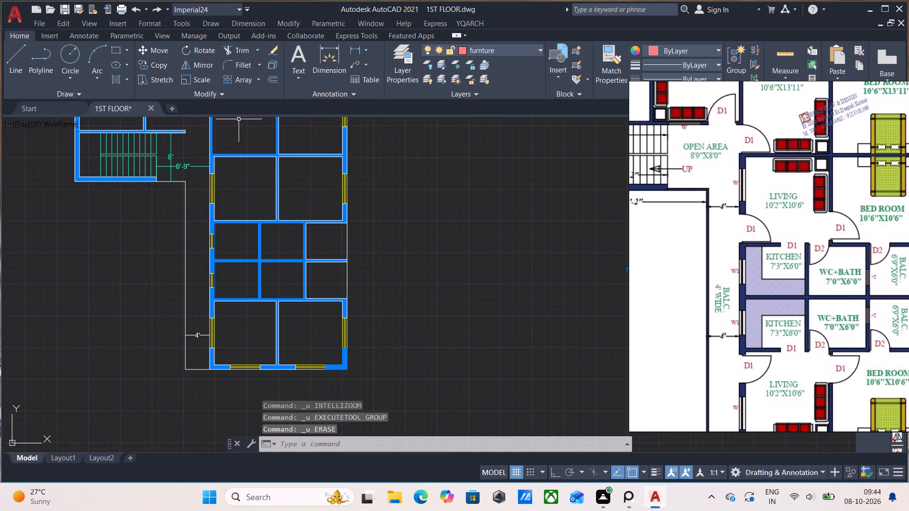
pyautogui.hotkey('ctrl', 'z')
pyautogui.hotkey('ctrl', 'z')
pyautogui.hotkey('ctrl', 'z')
pyautogui.hotkey('ctrl', 'z')
pyautogui.hotkey('ctrl', 'z')
pyautogui.hotkey('ctrl', 'z')
pyautogui.hotkey('ctrl', 'z')
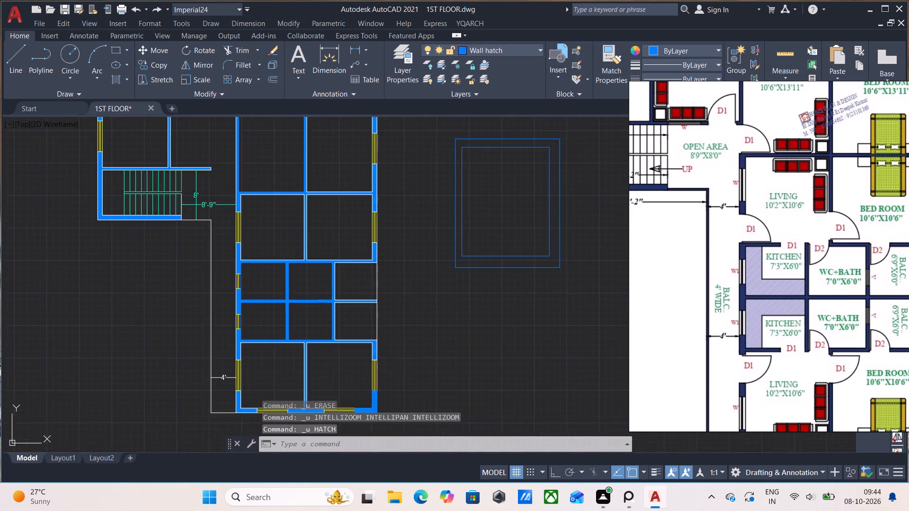
# Delete the two nested blue rectangles in the empty space east of the plan.
pyautogui.moveTo(440, 312); pyautogui.dragTo(359, 289, button='middle')
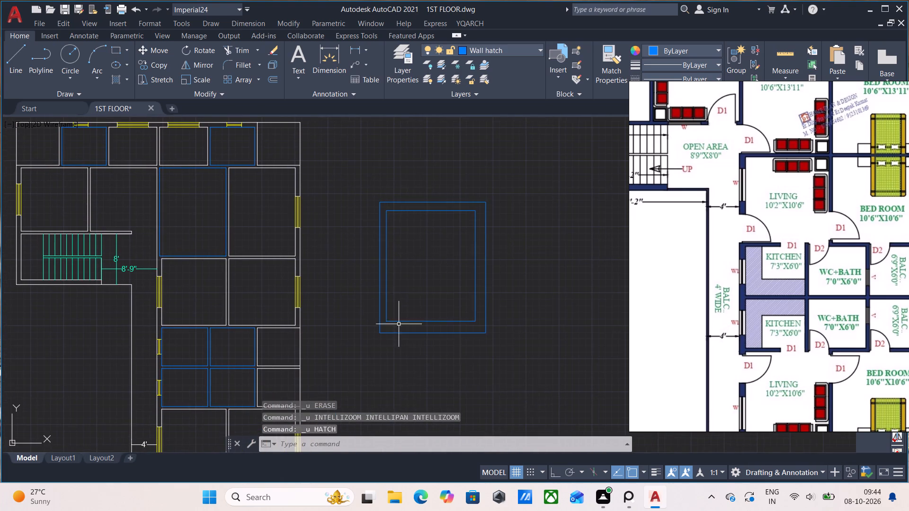
pyautogui.moveTo(542, 401); pyautogui.dragTo(522, 368)
pyautogui.click(423, 225)
pyautogui.press('Delete')
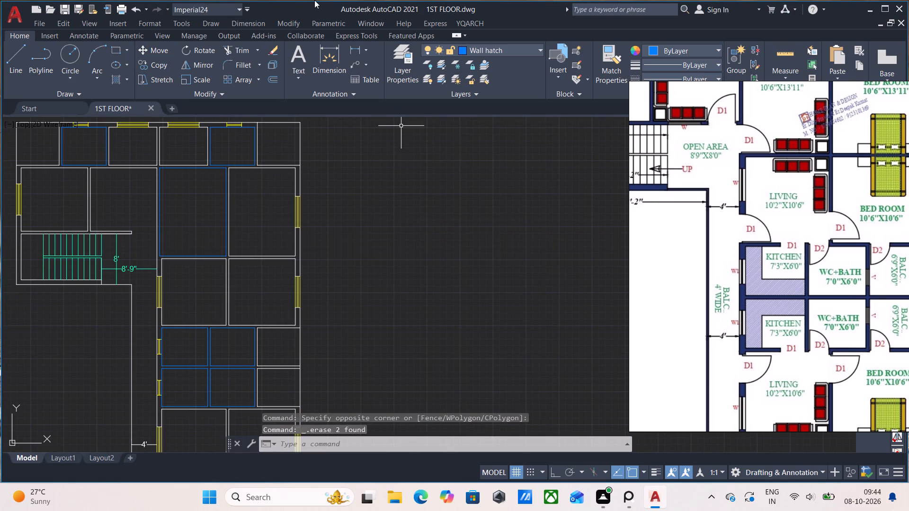
# Make staires the current layer and close the layer manager.
pyautogui.click(408, 59)
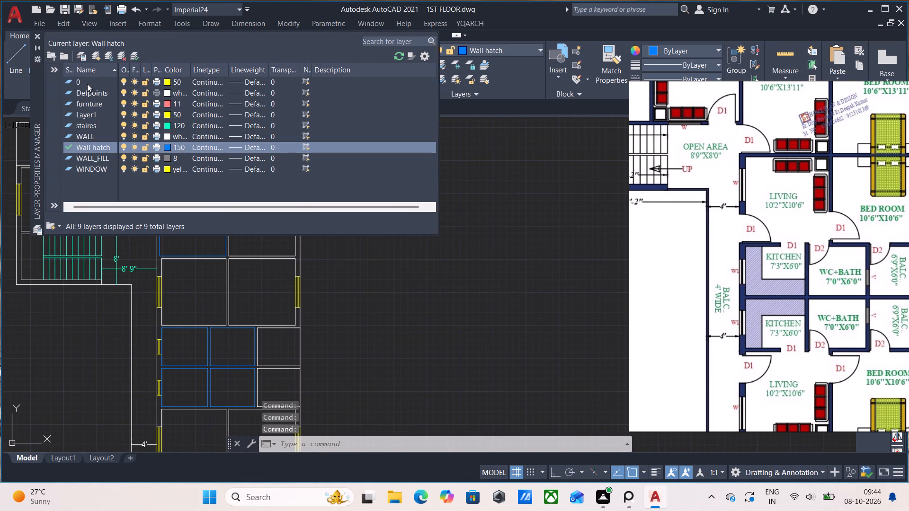
pyautogui.click(97, 95)
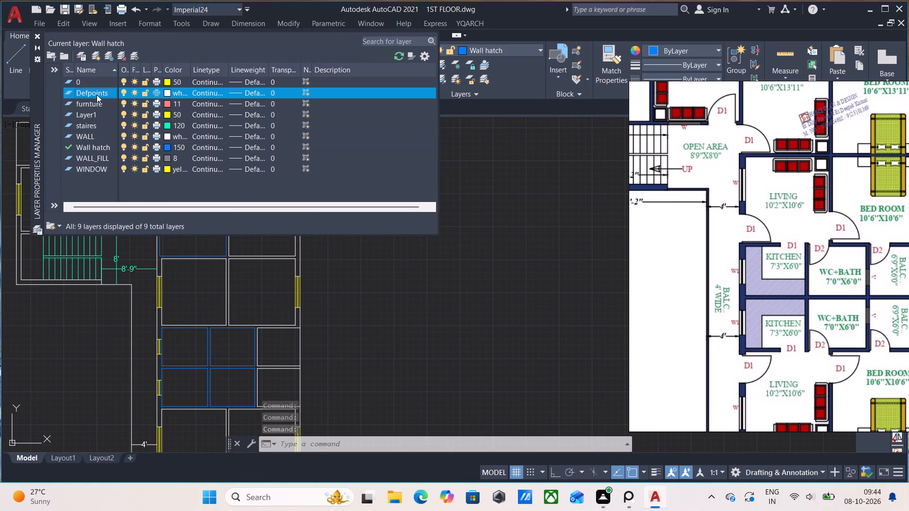
pyautogui.click(98, 104)
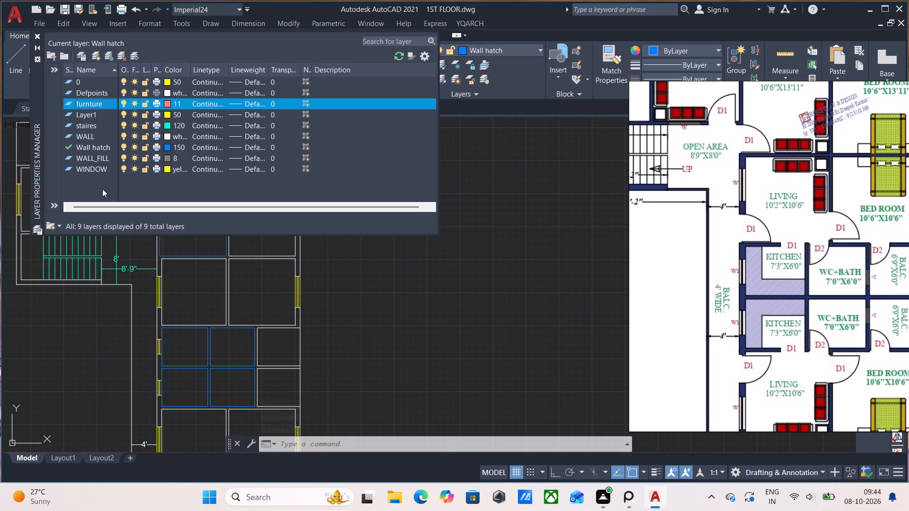
pyautogui.click(94, 124)
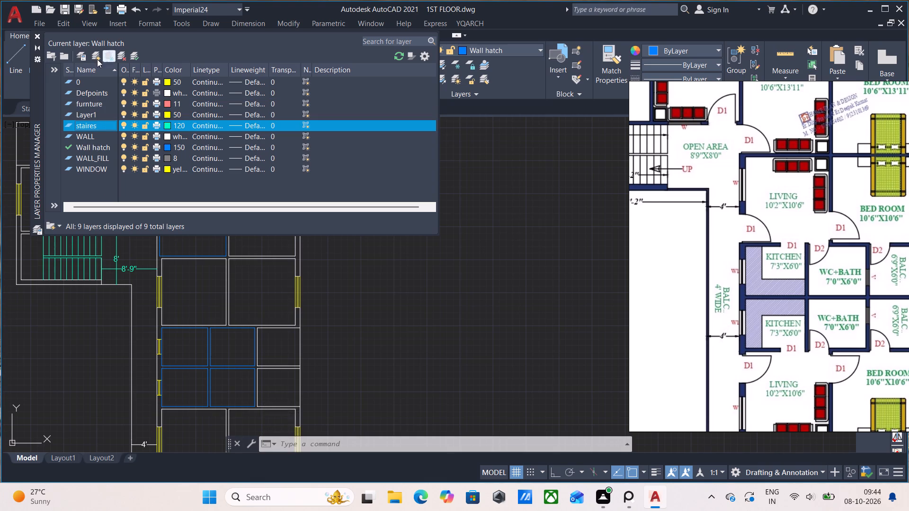
pyautogui.click(132, 57)
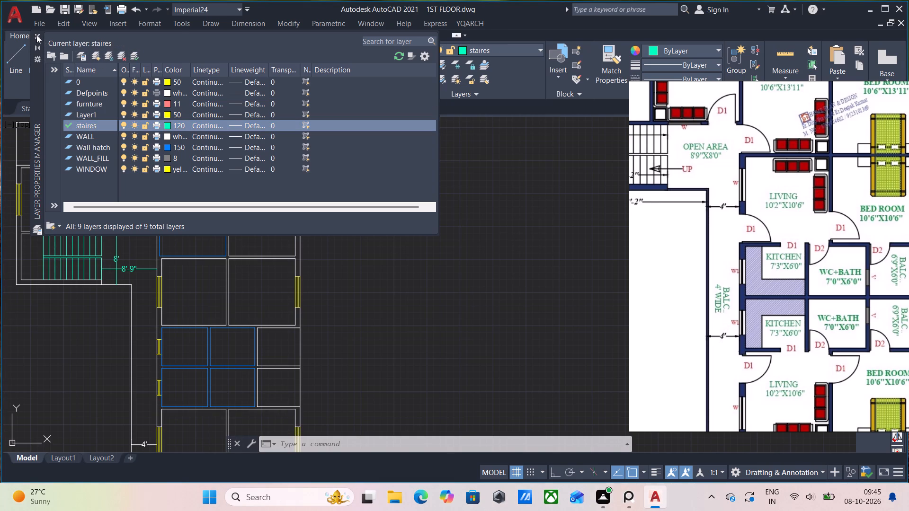
pyautogui.click(36, 35)
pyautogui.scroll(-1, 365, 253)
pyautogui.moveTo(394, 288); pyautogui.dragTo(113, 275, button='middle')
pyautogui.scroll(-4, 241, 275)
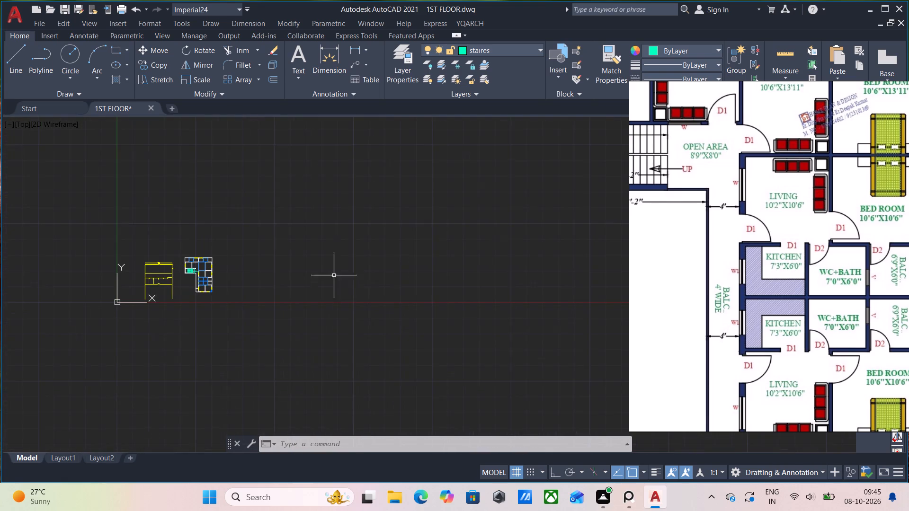
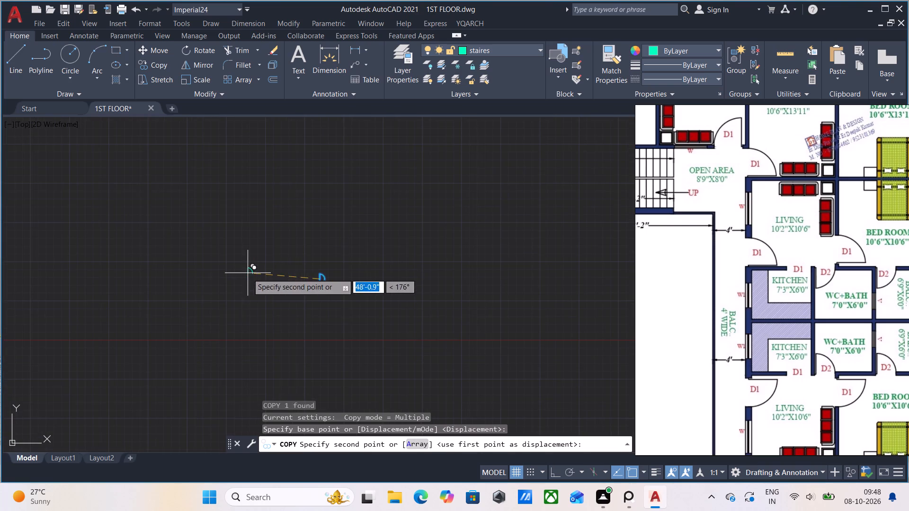
# Place one copy of the door block inside the southwest room of the plan, close to its west wall.
pyautogui.scroll(-2, 183, 308)
pyautogui.moveTo(190, 312); pyautogui.dragTo(493, 275, button='middle')
pyautogui.scroll(2, 181, 264)
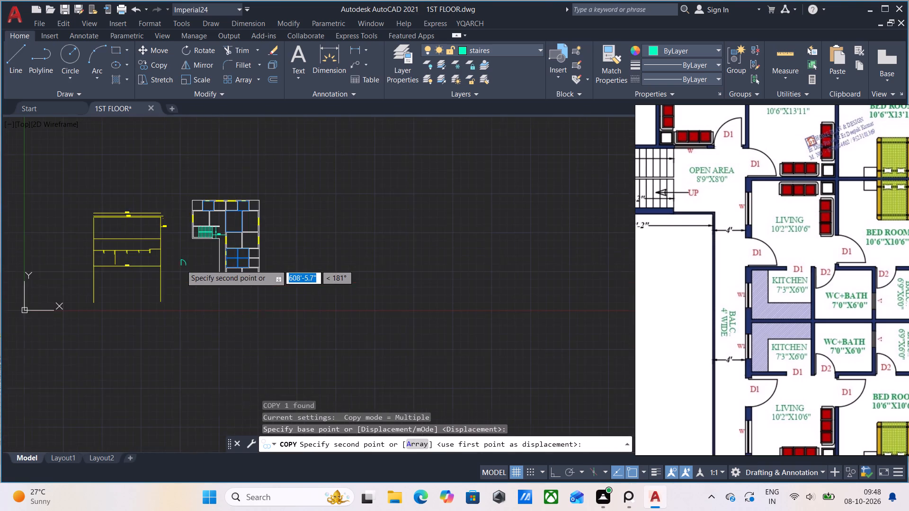
pyautogui.scroll(2, 199, 248)
pyautogui.scroll(2, 241, 248)
pyautogui.scroll(1, 313, 291)
pyautogui.scroll(-3, 315, 324)
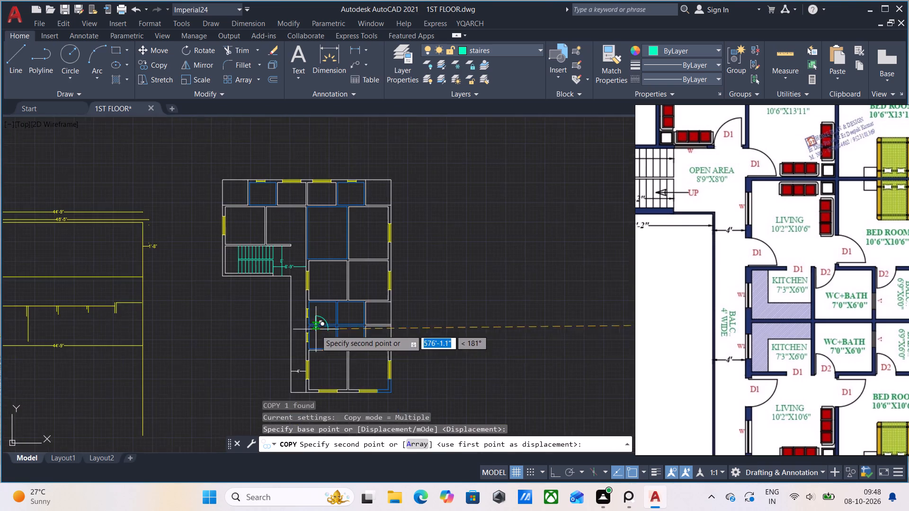
pyautogui.moveTo(342, 333); pyautogui.dragTo(358, 295, button='middle')
pyautogui.scroll(2, 337, 291)
pyautogui.moveTo(314, 346); pyautogui.dragTo(337, 295, button='middle')
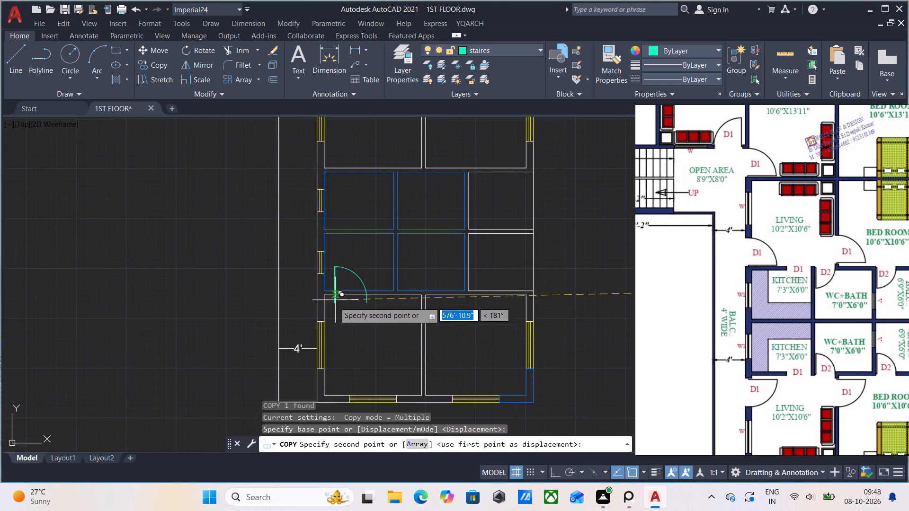
pyautogui.scroll(1, 328, 332)
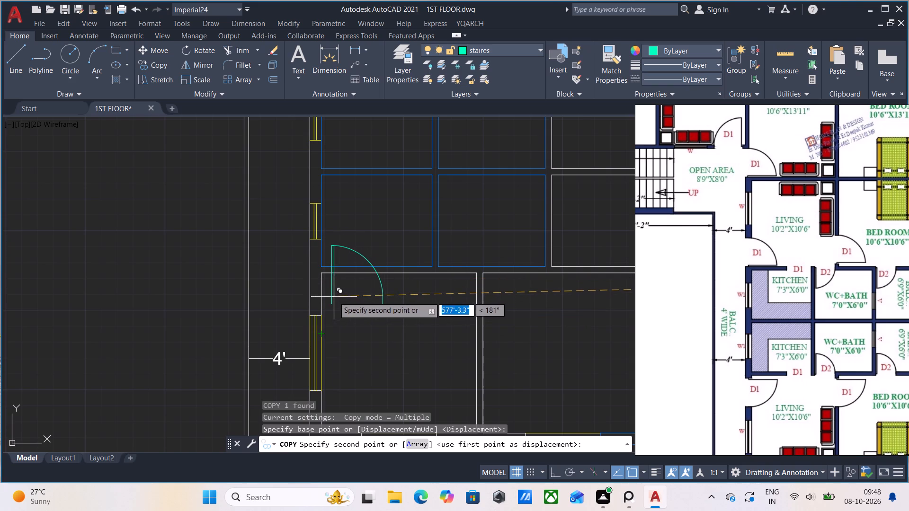
pyautogui.click(334, 297)
pyautogui.press('Escape')
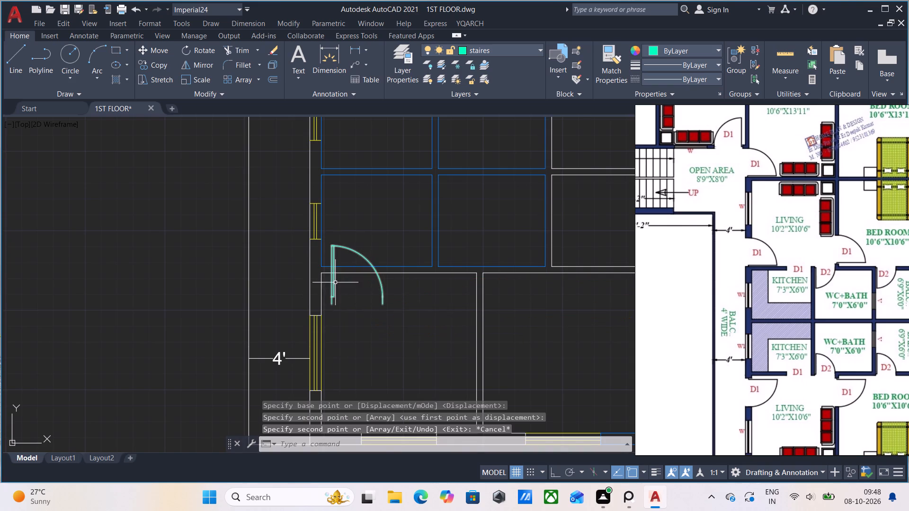
# Rotate the copied door 270° about its hinge end, so the leaf points east and the swing opens south.
pyautogui.click(335, 282)
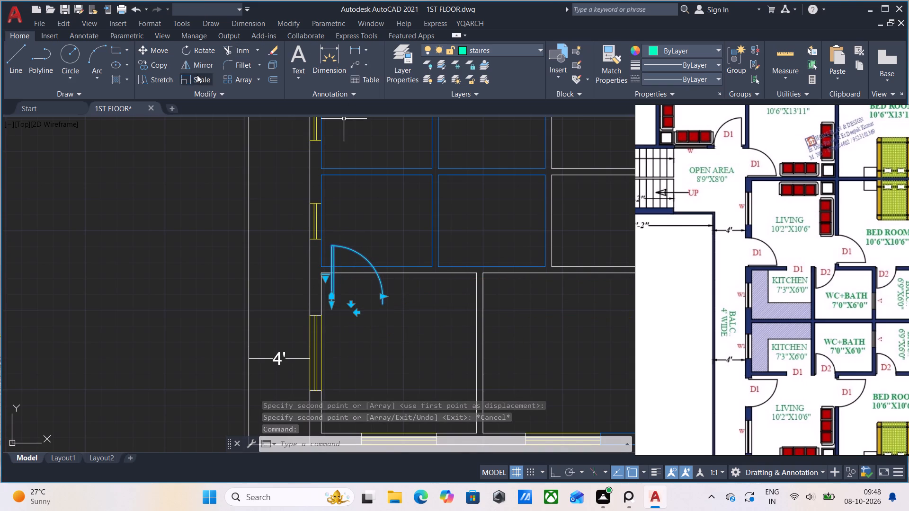
pyautogui.click(210, 51)
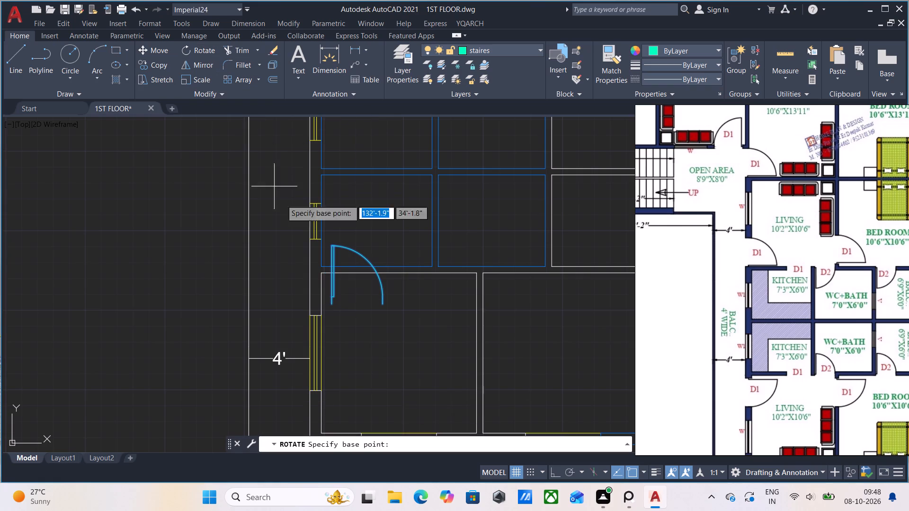
pyautogui.click(330, 304)
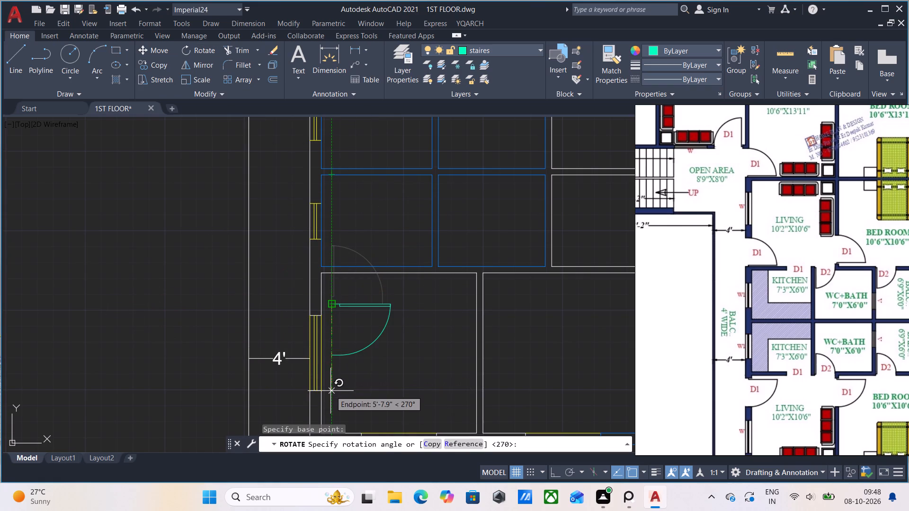
pyautogui.click(330, 391)
# Scale down the rotated door freehand, using the hinge end of its leaf as the base point.
pyautogui.write('sc')
pyautogui.press('Return')
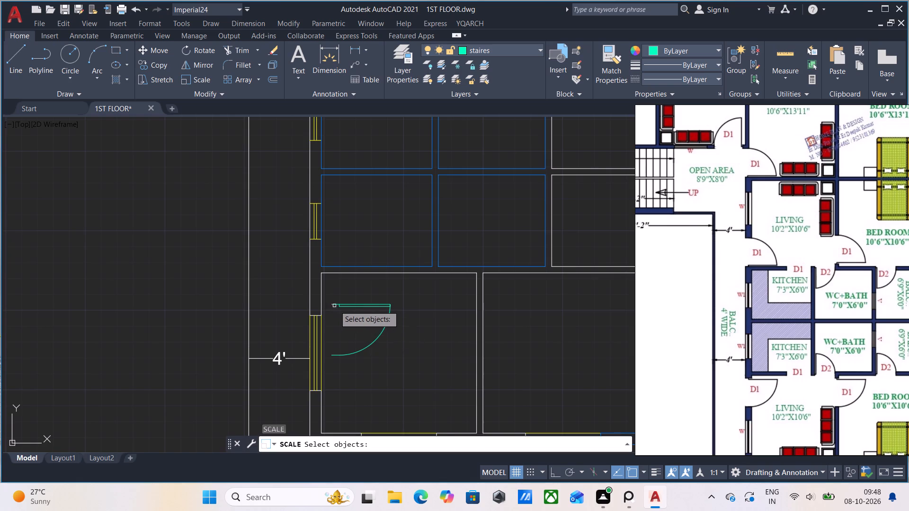
pyautogui.click(333, 304)
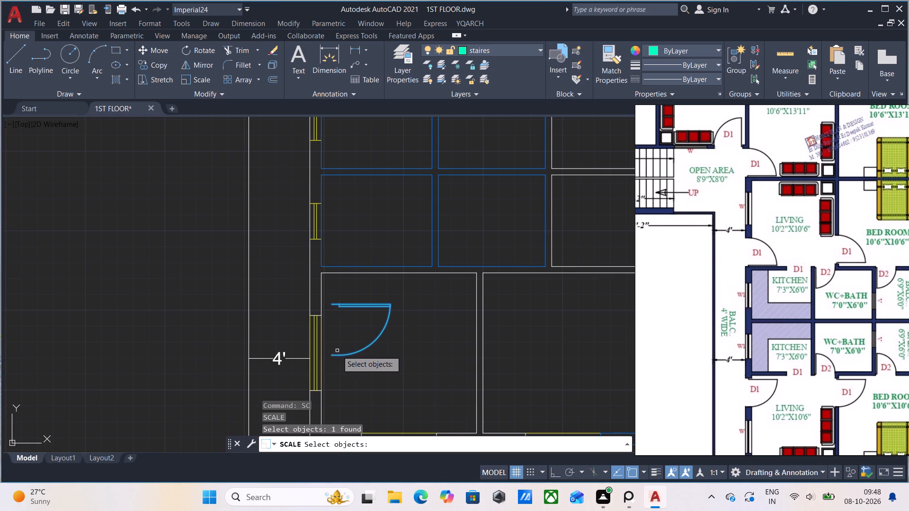
pyautogui.press('Escape')
pyautogui.click(337, 304)
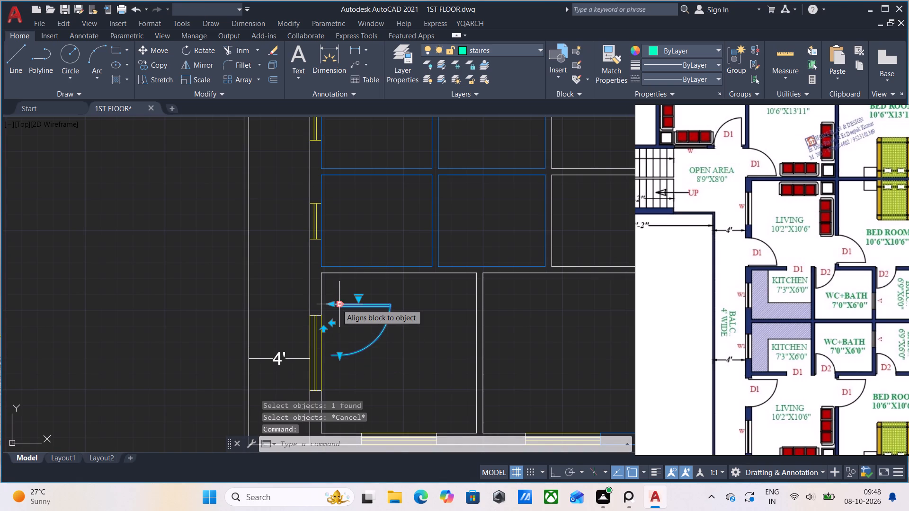
pyautogui.write('sc')
pyautogui.press('Return')
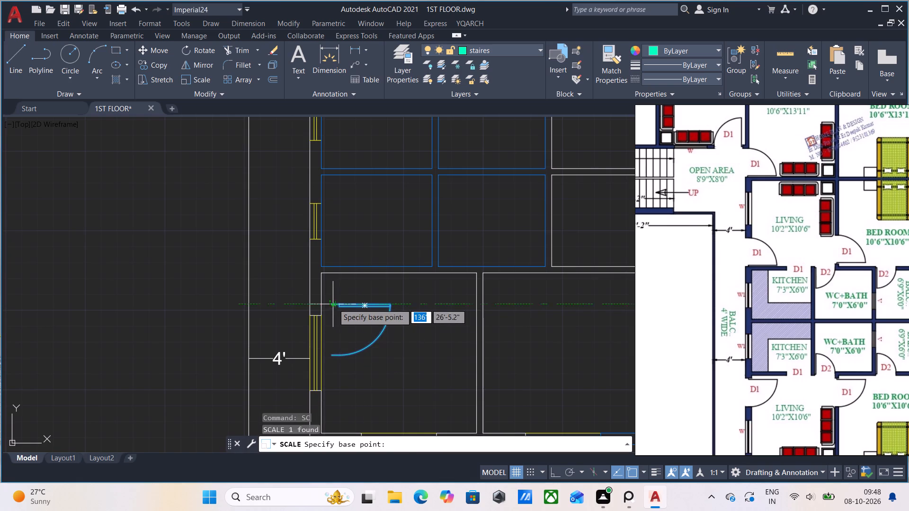
pyautogui.click(336, 305)
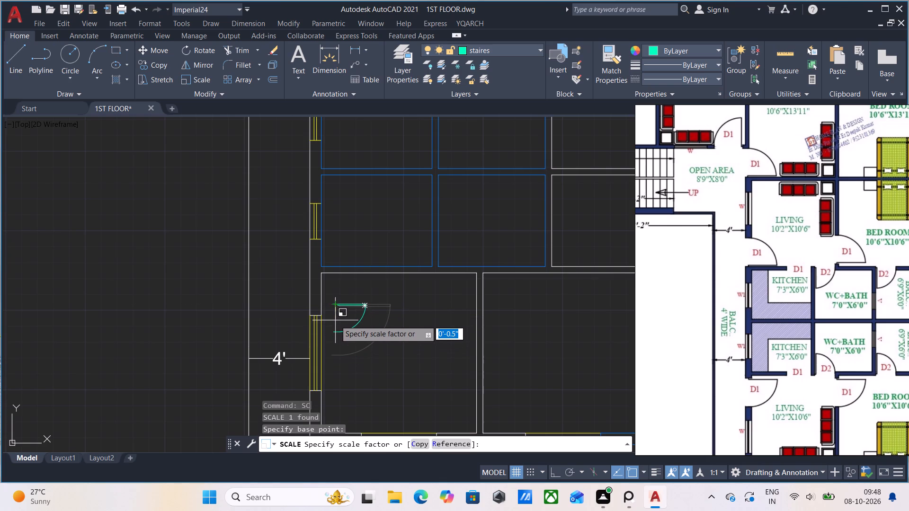
pyautogui.click(333, 326)
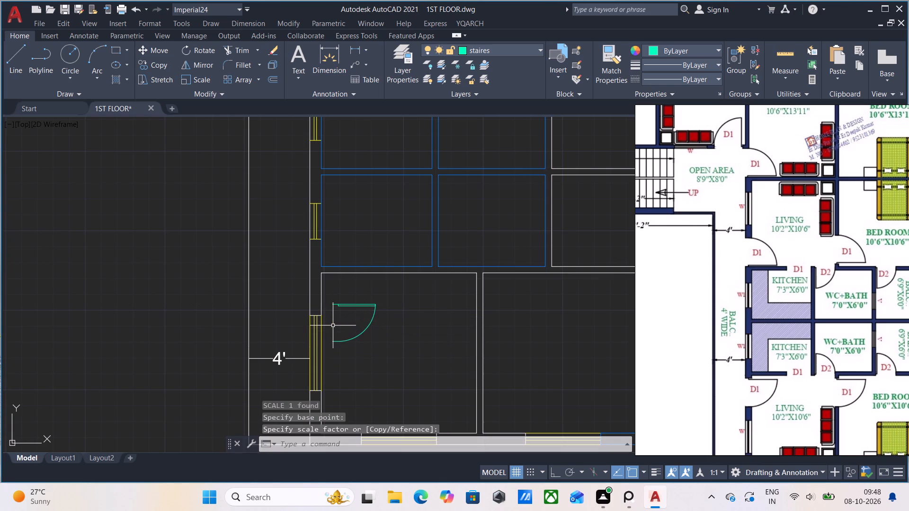
# Move the door by its hinge end into the west wall of the southwest room, just above the window.
pyautogui.click(374, 347)
pyautogui.click(349, 298)
pyautogui.press('m')
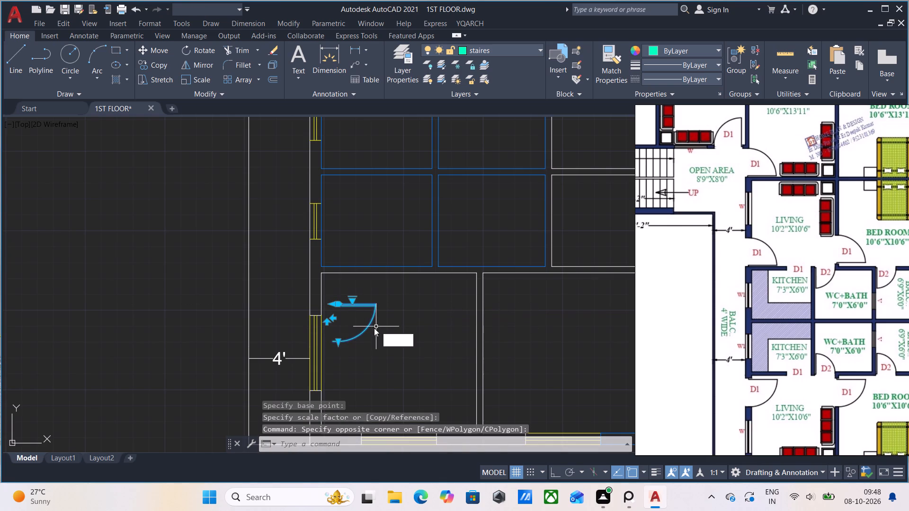
pyautogui.press('Return')
pyautogui.scroll(2, 377, 304)
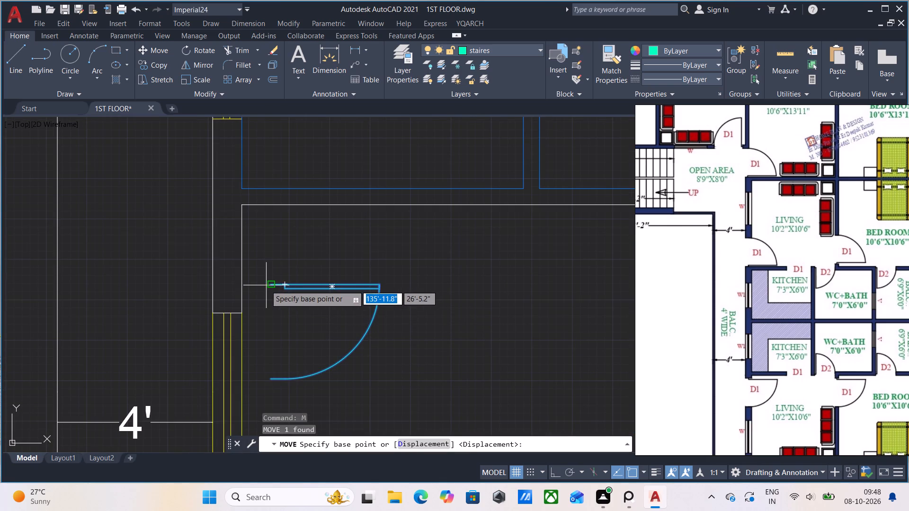
pyautogui.click(265, 285)
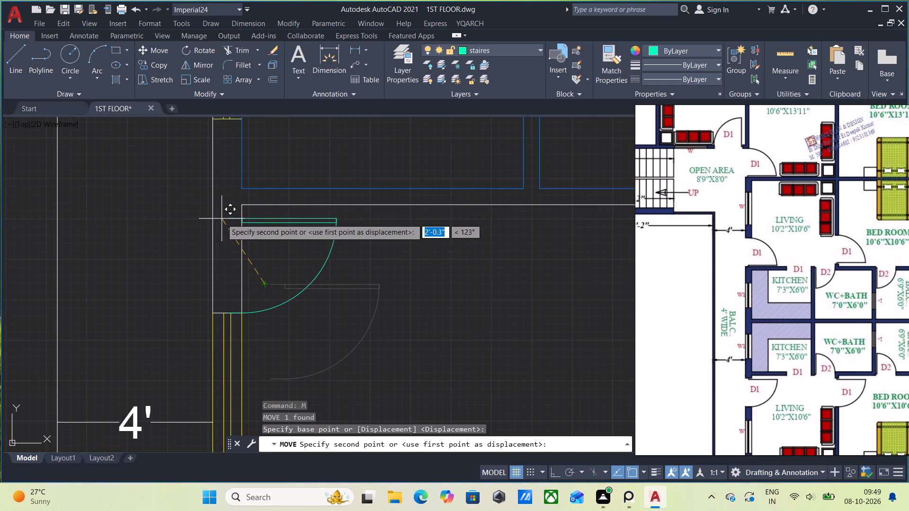
pyautogui.click(220, 229)
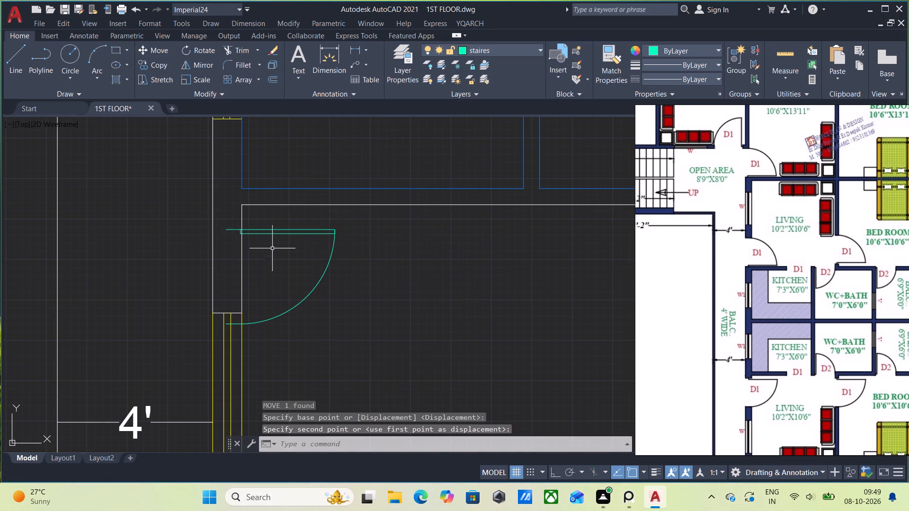
# Scale the door down from its hinge end until its swing ends at the top edge of the window below.
pyautogui.write('sc')
pyautogui.press('Return')
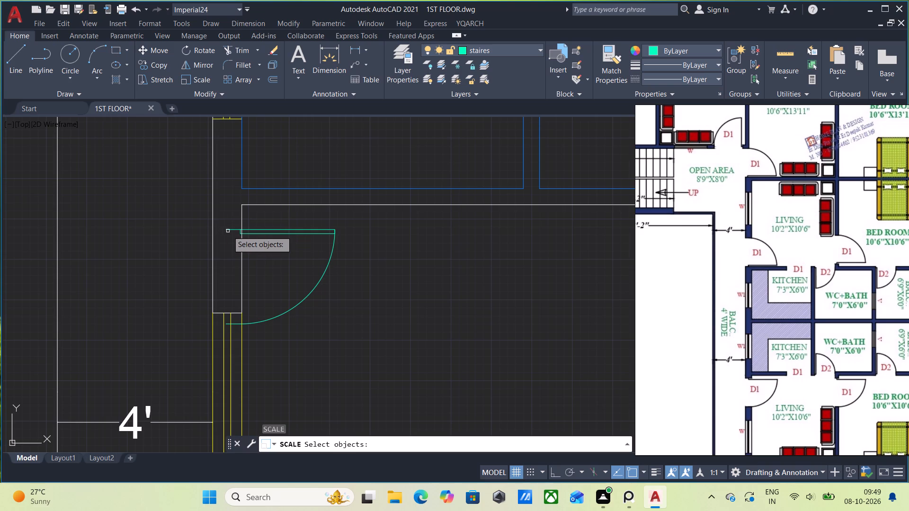
pyautogui.click(227, 229)
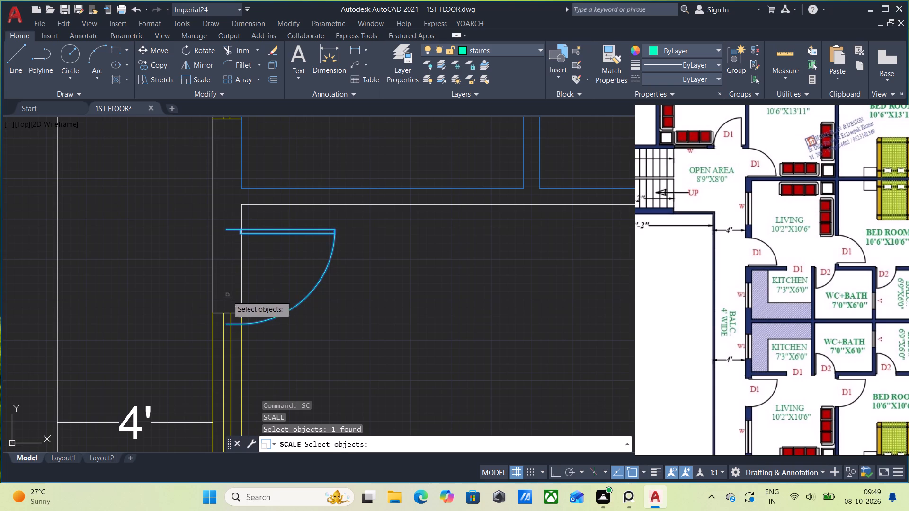
pyautogui.press('Escape')
pyautogui.click(237, 229)
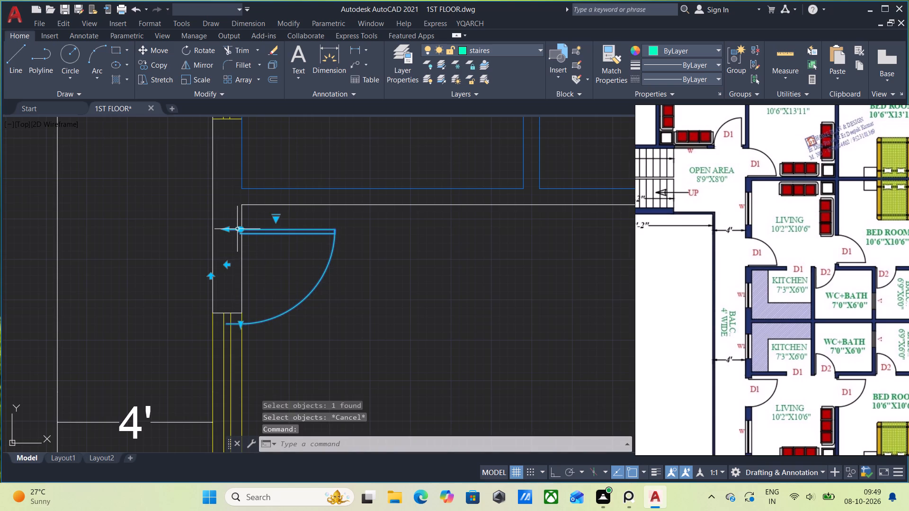
pyautogui.write('sc')
pyautogui.press('Return')
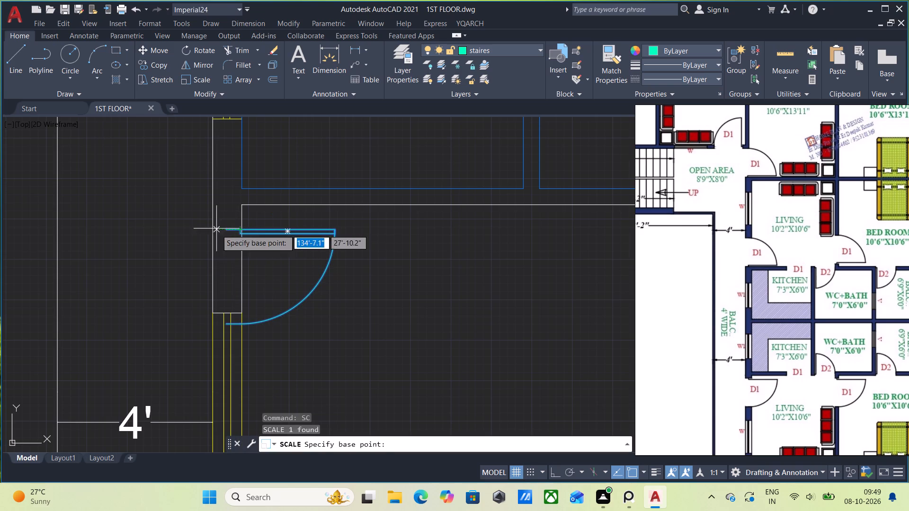
pyautogui.click(225, 230)
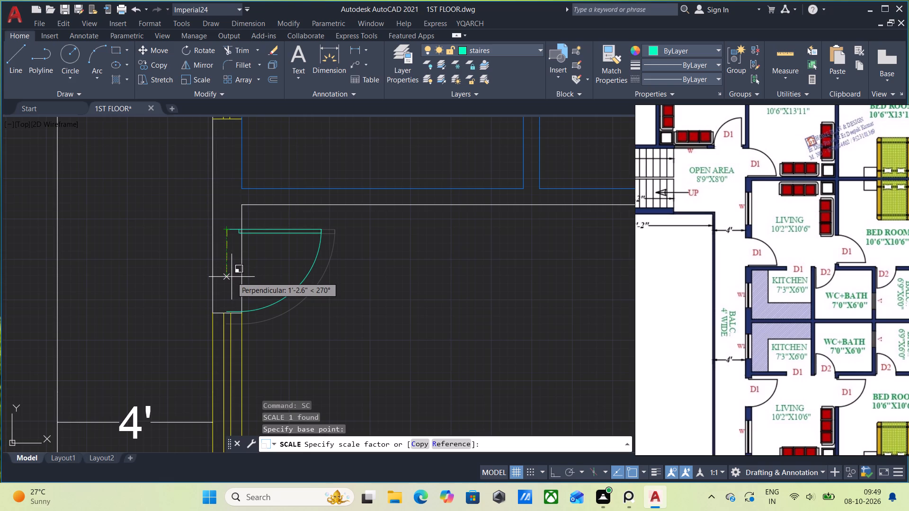
pyautogui.click(232, 278)
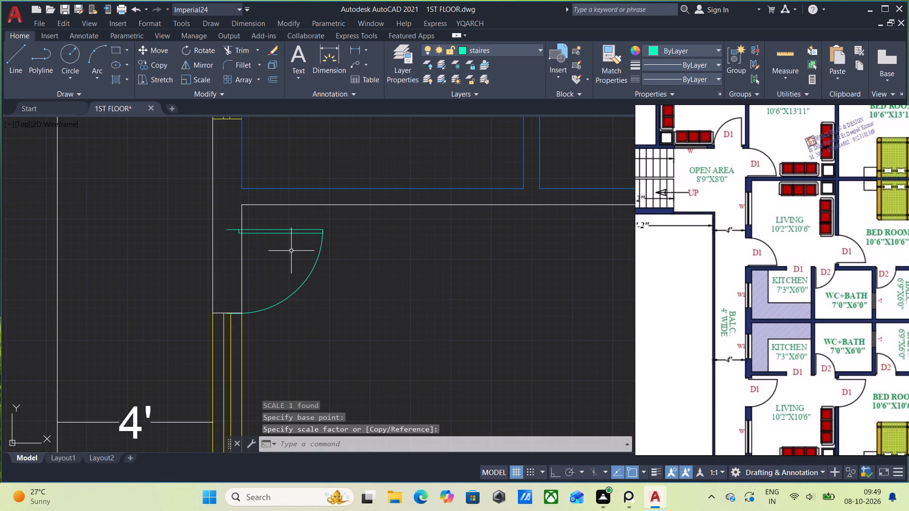
# Move the door by its hinge end slightly north within the west wall.
pyautogui.click(284, 233)
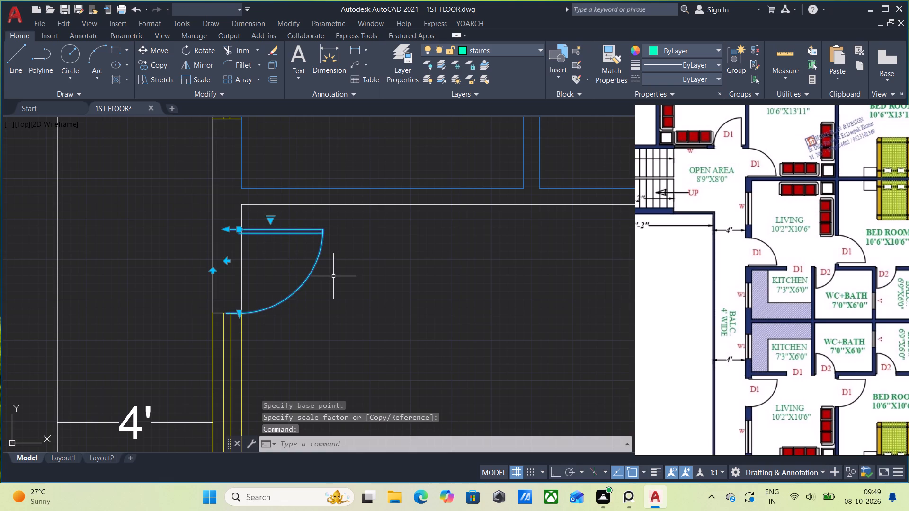
pyautogui.press('m')
pyautogui.press('Return')
pyautogui.scroll(1, 272, 245)
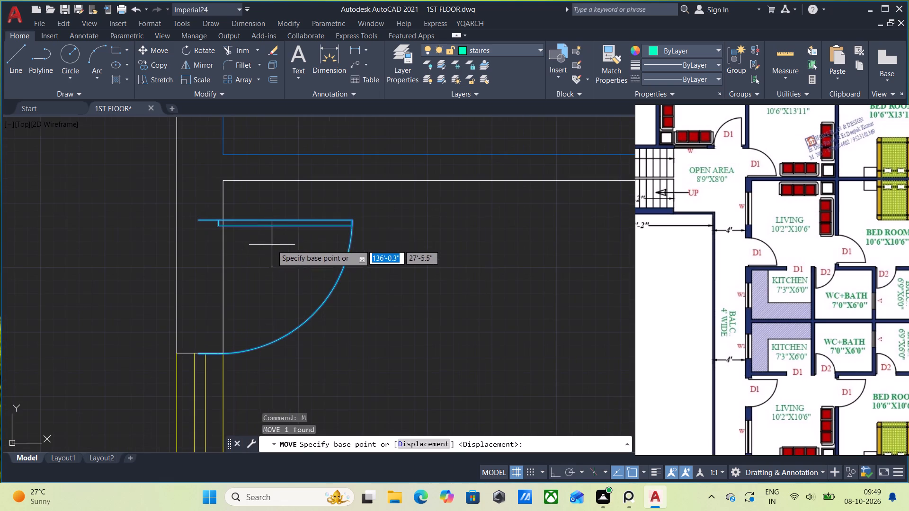
pyautogui.click(198, 218)
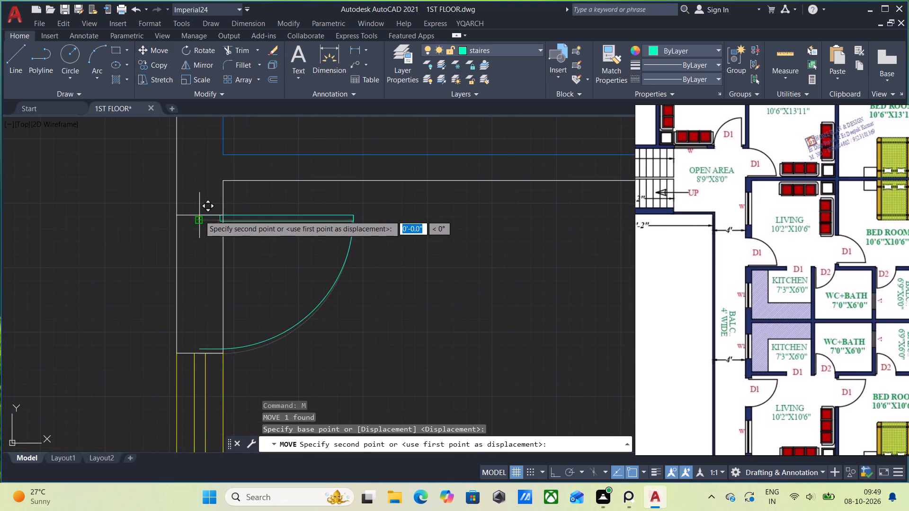
pyautogui.click(199, 215)
# Move the door by the free end of its swing onto the line across the top of the window.
pyautogui.scroll(2, 182, 317)
pyautogui.moveTo(212, 346); pyautogui.dragTo(180, 264, button='middle')
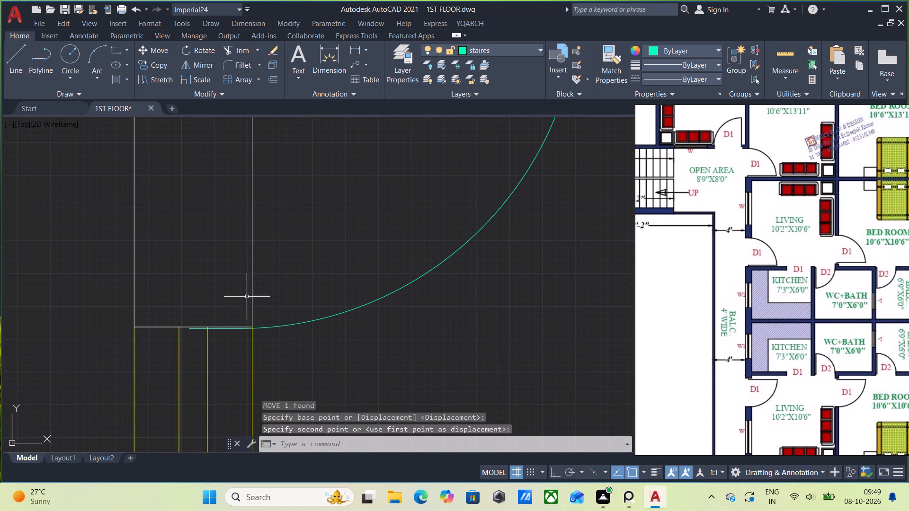
pyautogui.click(295, 325)
pyautogui.press('m')
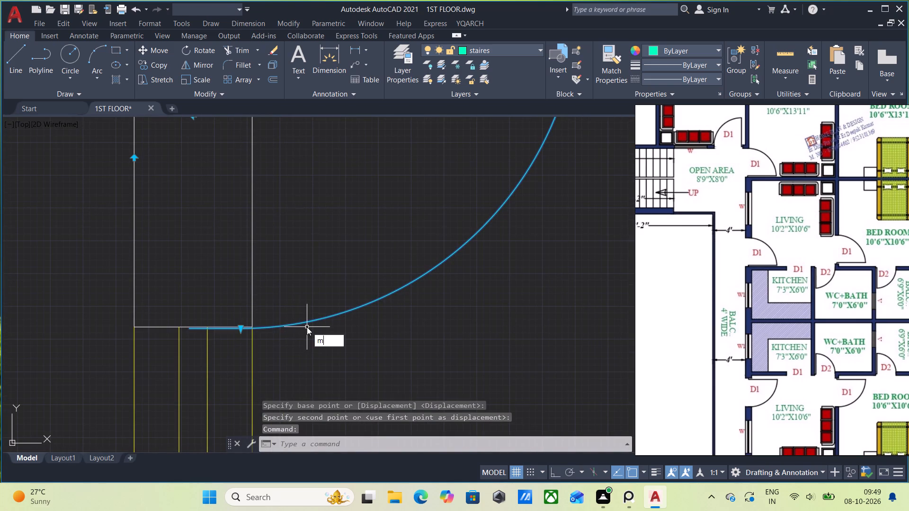
pyautogui.press('Return')
pyautogui.scroll(2, 205, 340)
pyautogui.click(164, 313)
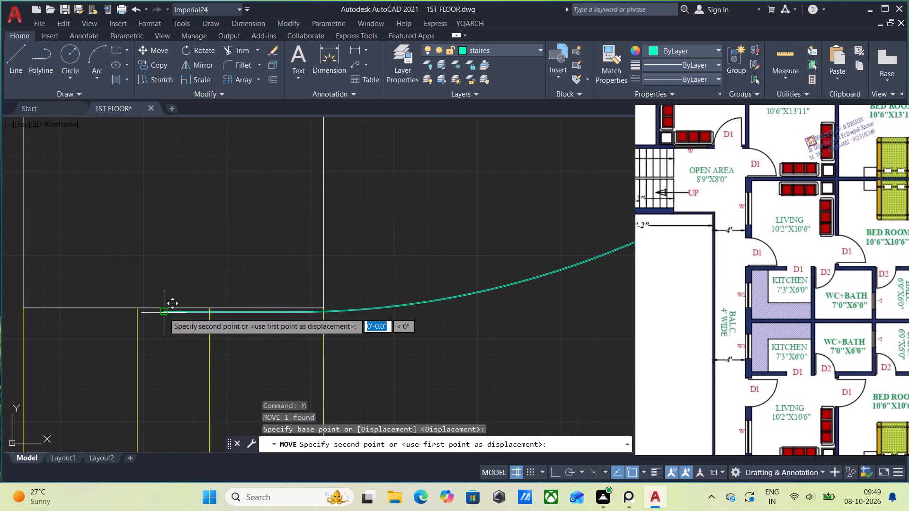
pyautogui.click(164, 306)
# Copy the D1 door by its swing's free end from the west wall into the partition between the southern living room and bedroom.
pyautogui.scroll(-6, 258, 261)
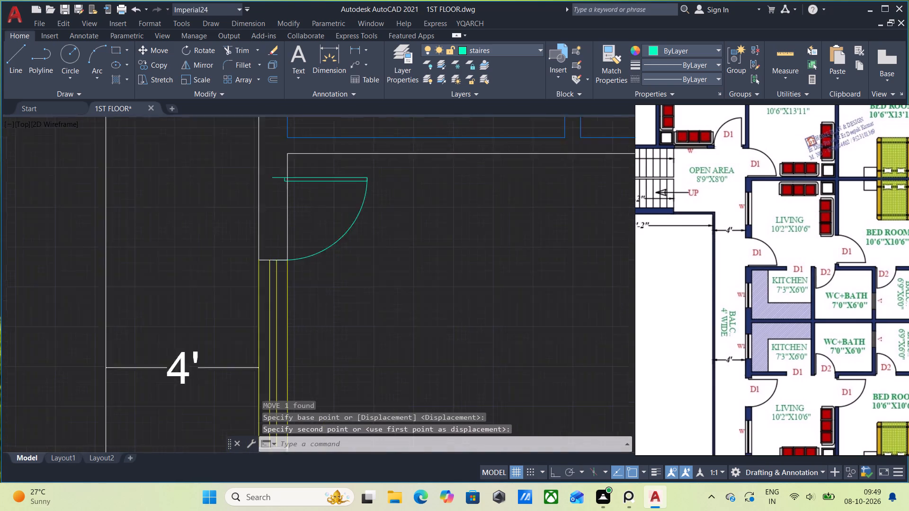
pyautogui.moveTo(324, 252); pyautogui.dragTo(282, 349, button='middle')
pyautogui.click(306, 351)
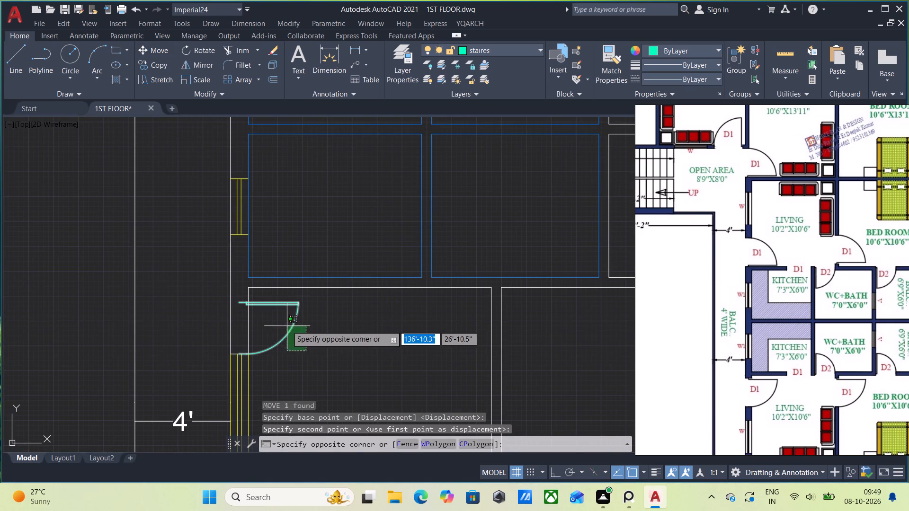
pyautogui.click(272, 303)
pyautogui.scroll(-1, 377, 315)
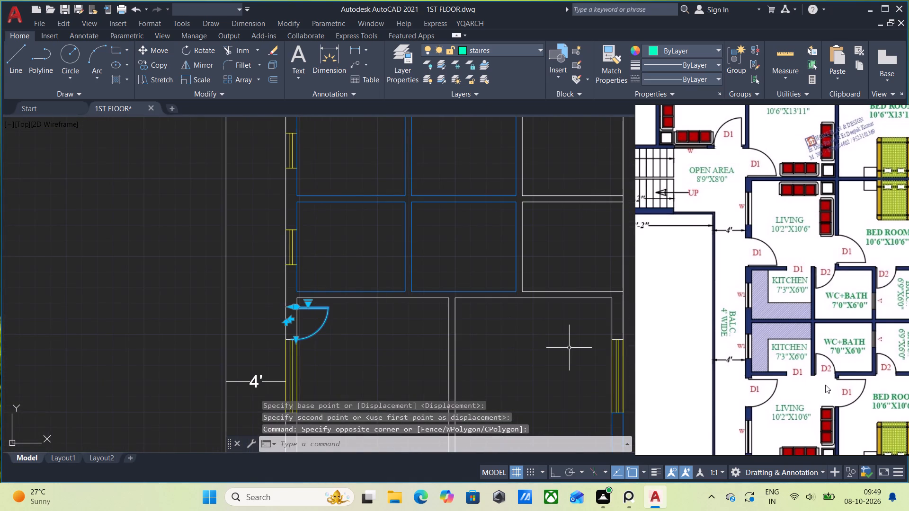
pyautogui.moveTo(826, 384); pyautogui.dragTo(786, 329, button='middle')
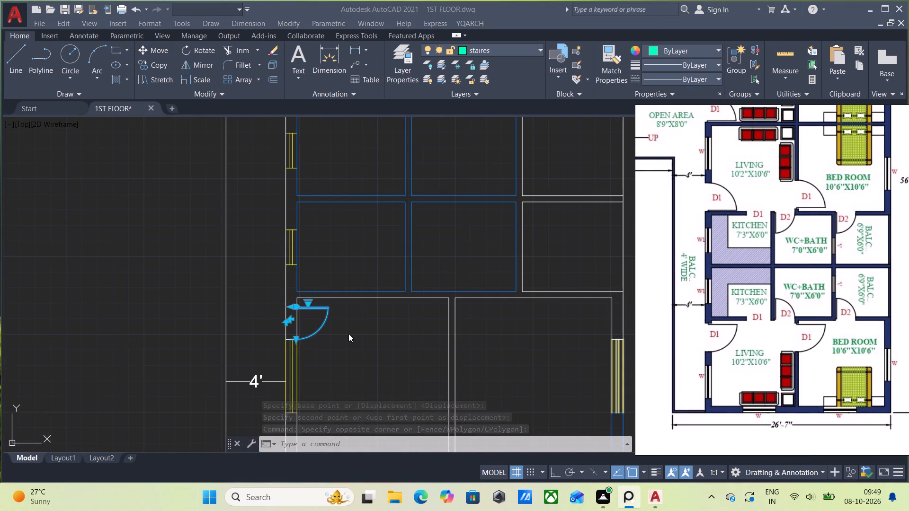
pyautogui.press('c')
pyautogui.press('o')
pyautogui.press('Return')
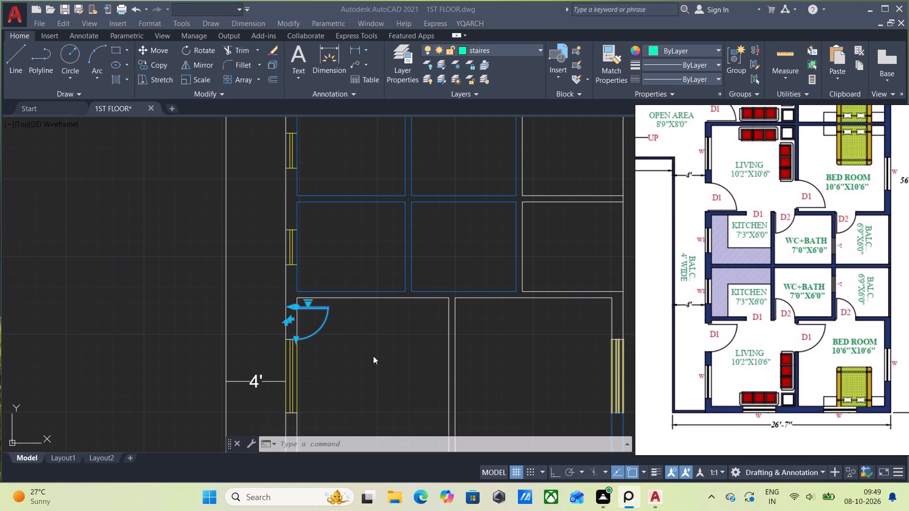
pyautogui.press('Escape')
pyautogui.click(360, 353)
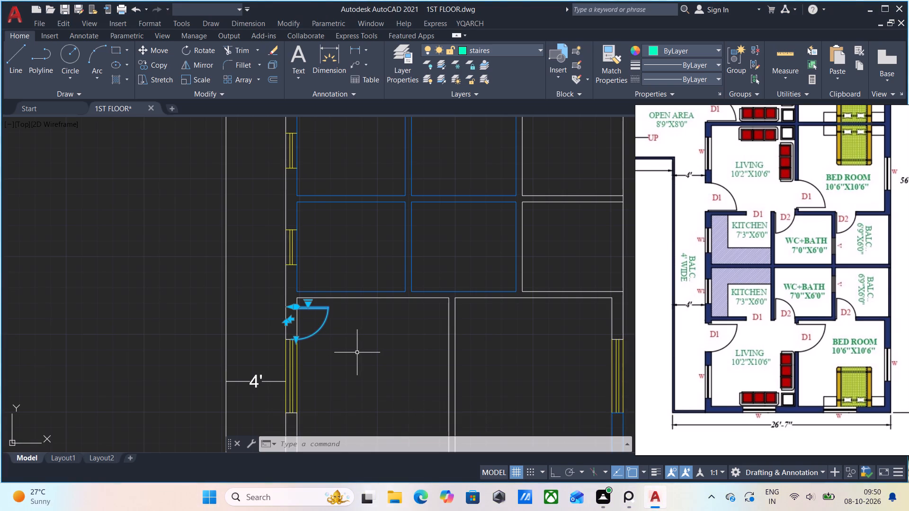
pyautogui.write('co')
pyautogui.press('Return')
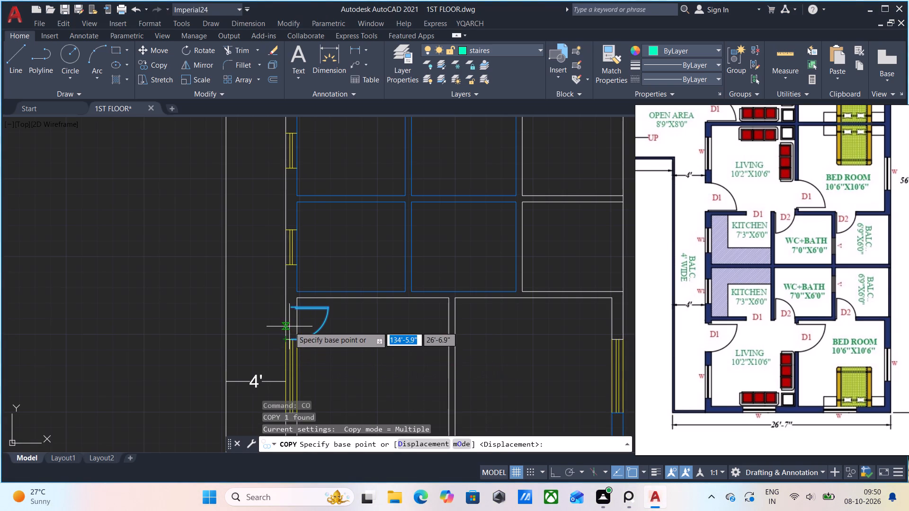
pyautogui.scroll(2, 306, 360)
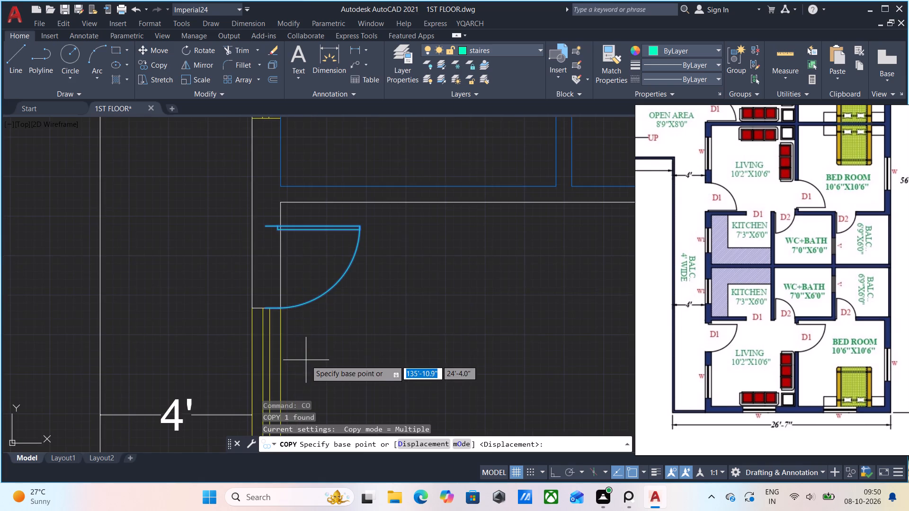
pyautogui.click(262, 308)
pyautogui.scroll(-2, 424, 319)
pyautogui.moveTo(429, 319); pyautogui.dragTo(347, 323, button='middle')
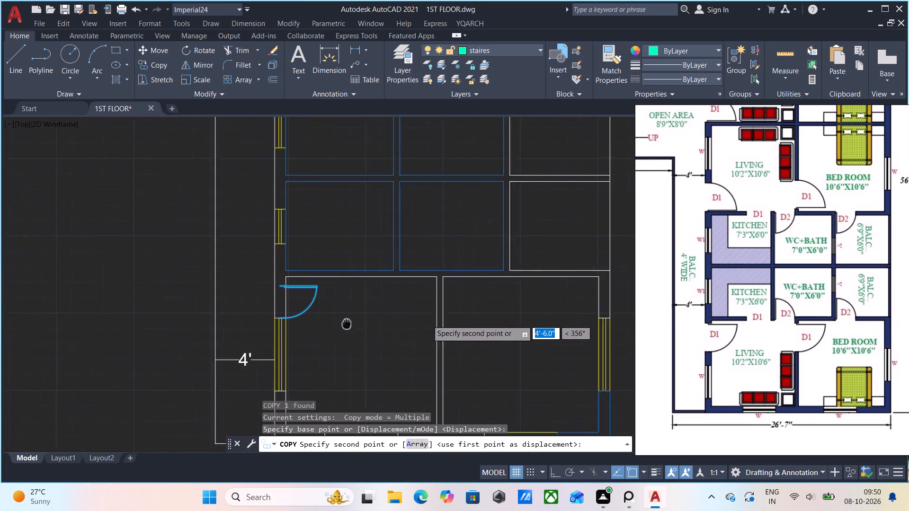
pyautogui.moveTo(347, 323); pyautogui.dragTo(312, 320, button='middle')
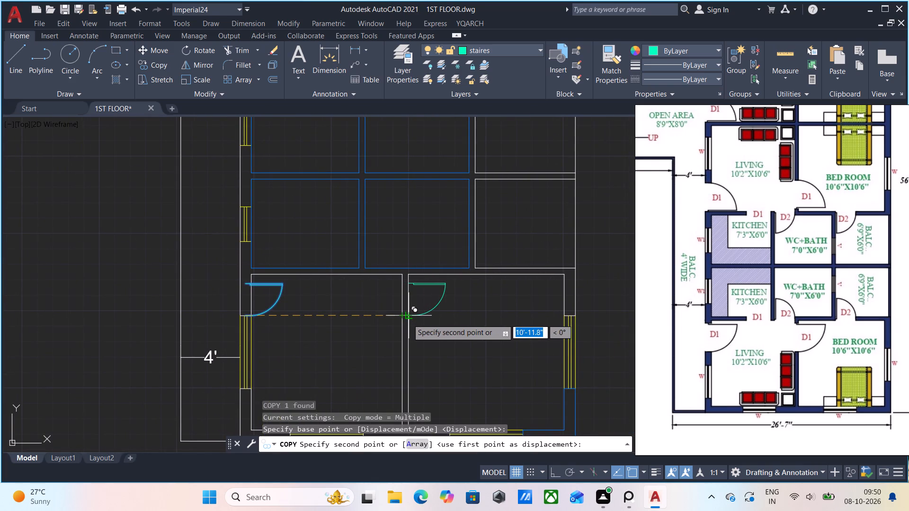
pyautogui.scroll(2, 408, 319)
pyautogui.click(397, 311)
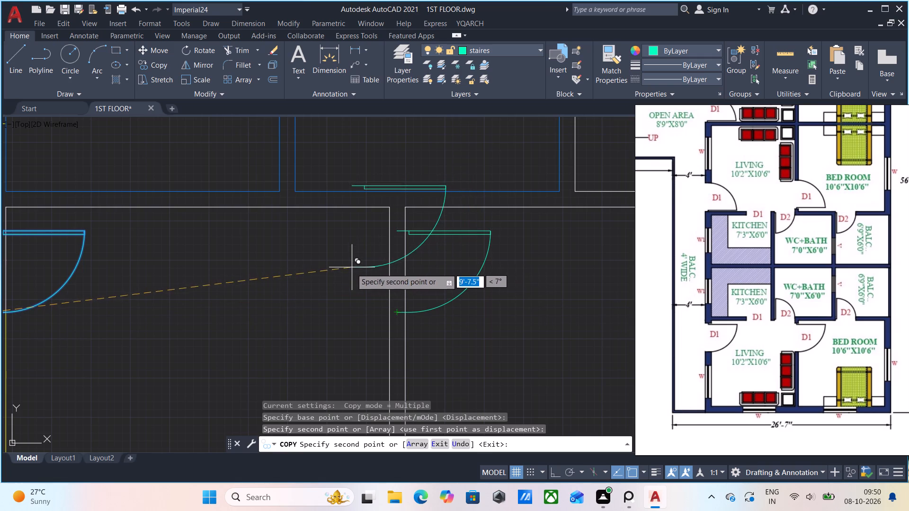
# Place another copy of the door at the southern kitchen's bottom corner, beside the wall shared with the WC+bath.
pyautogui.scroll(-1, 283, 275)
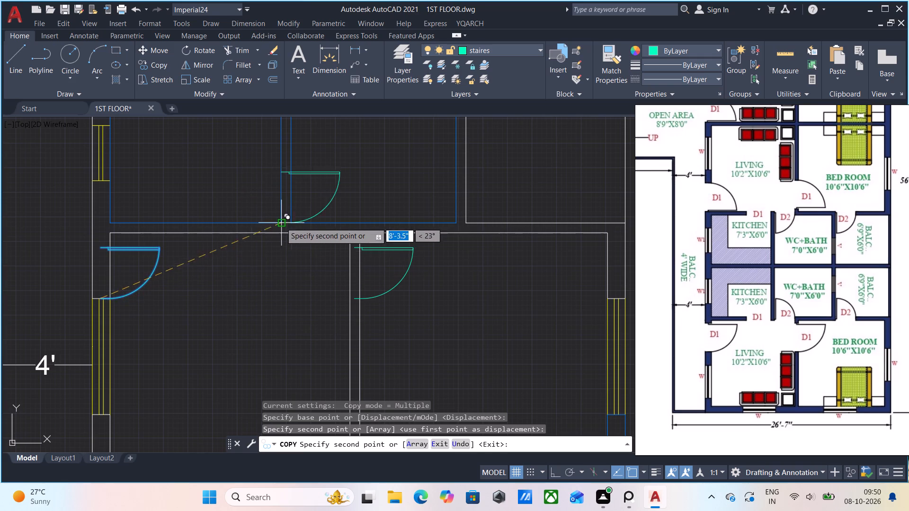
pyautogui.scroll(1, 277, 233)
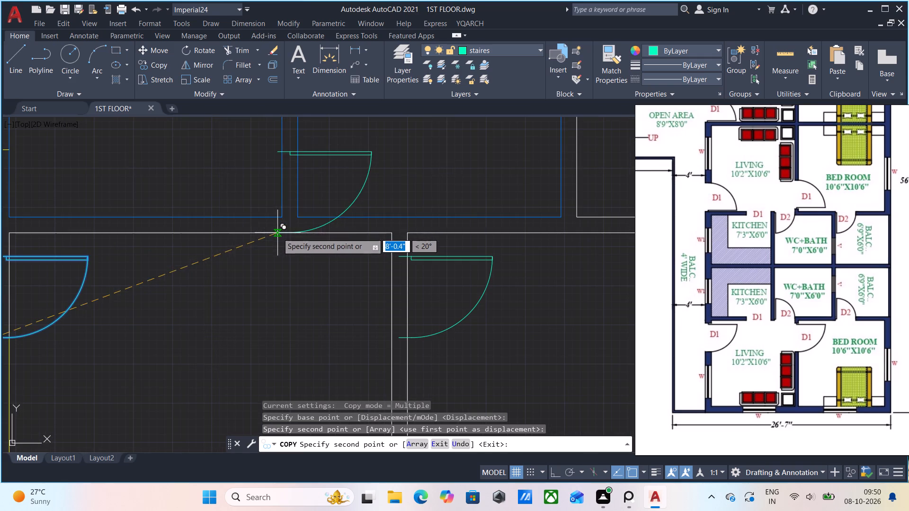
pyautogui.click(282, 220)
pyautogui.press('Escape')
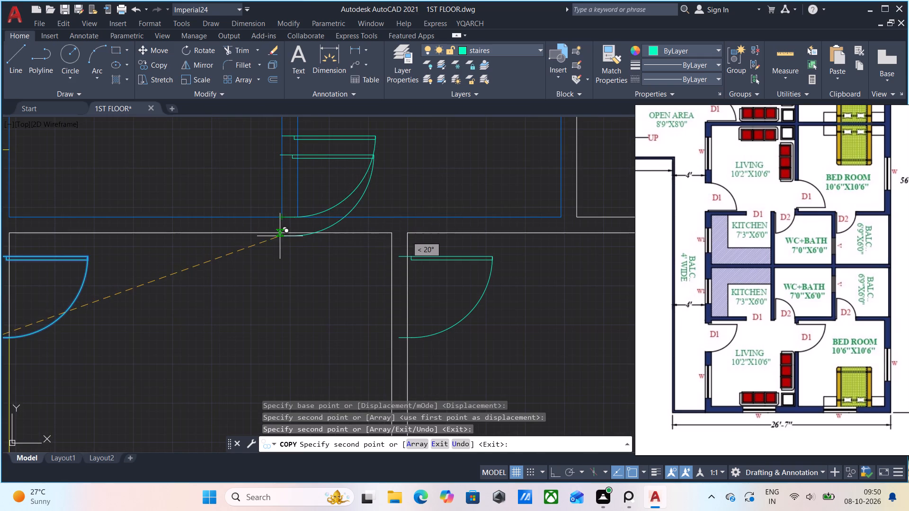
# Flip the door copy at the kitchen corner vertically so its leaf lies along the bottom edge of the WC+bath.
pyautogui.moveTo(370, 216); pyautogui.dragTo(367, 379, button='middle')
pyautogui.click(380, 355)
pyautogui.click(348, 282)
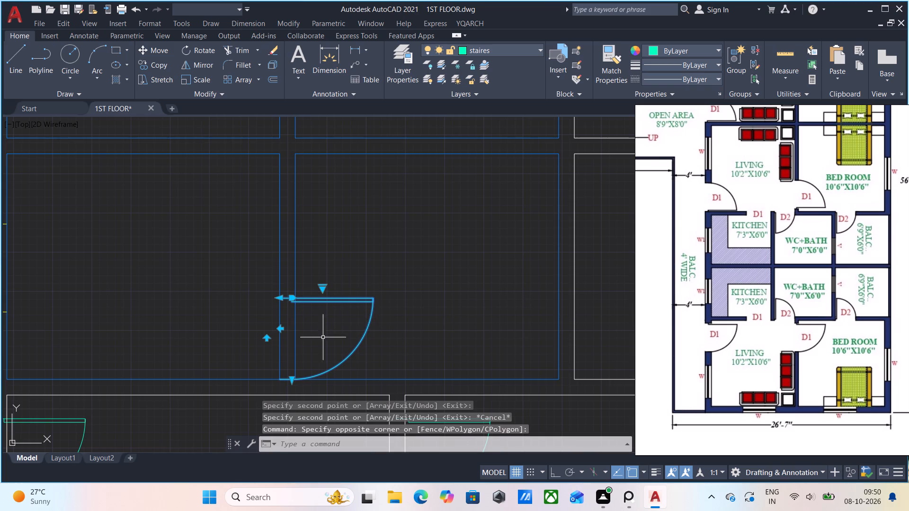
pyautogui.click(281, 330)
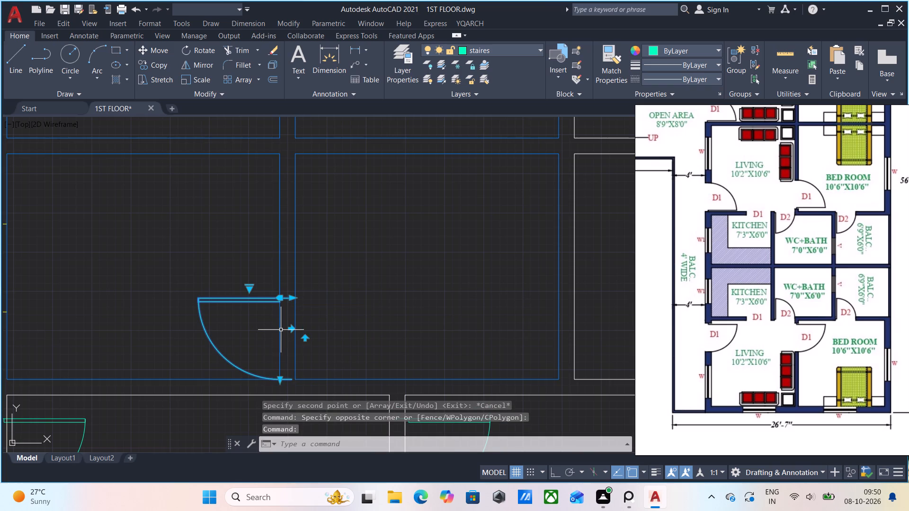
pyautogui.click(279, 384)
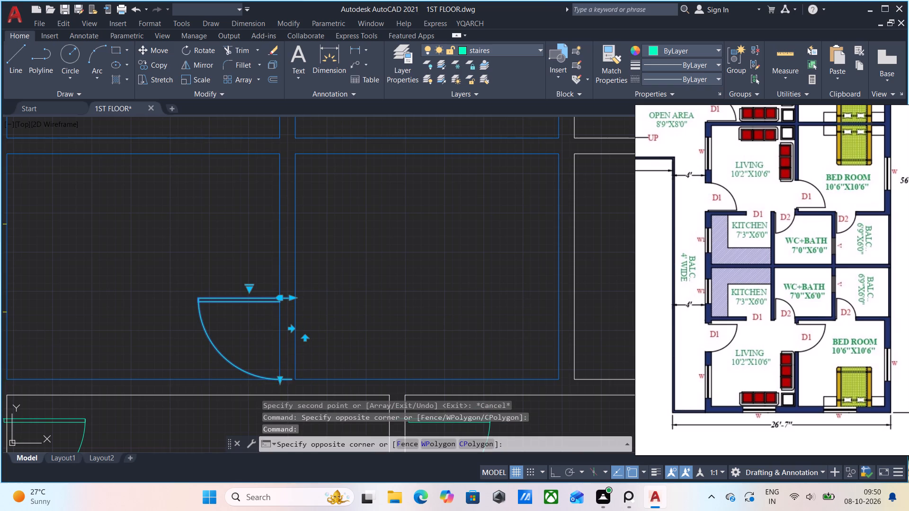
pyautogui.click(308, 336)
pyautogui.click(307, 338)
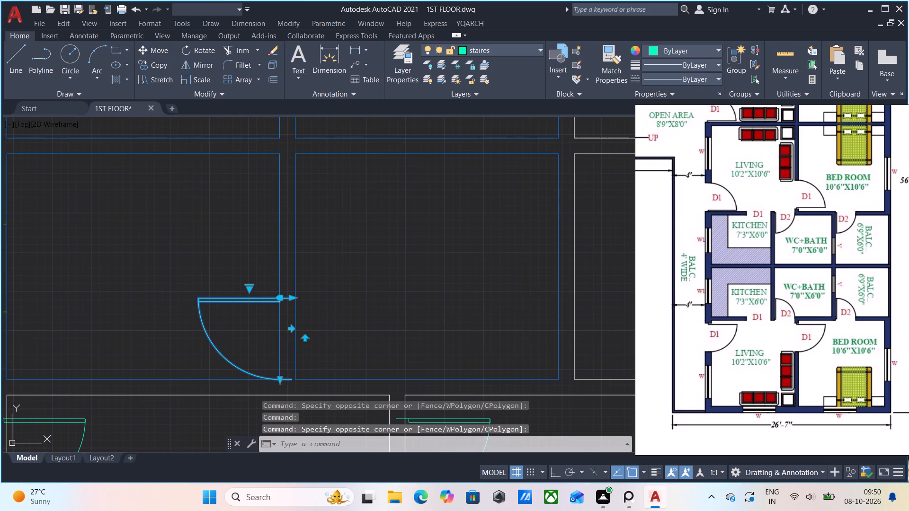
pyautogui.click(293, 352)
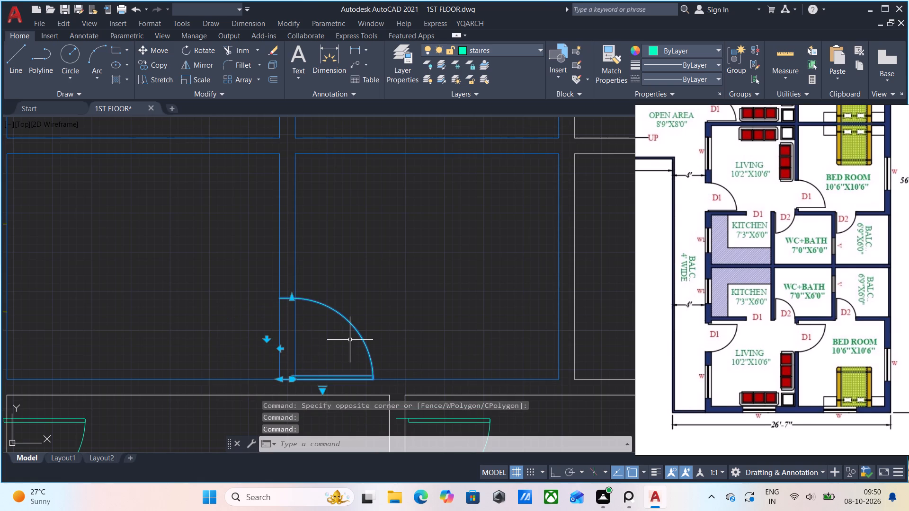
# Rotate the flipped door 90° counterclockwise about the free end of its swing so the leaf stands vertical.
pyautogui.click(361, 345)
pyautogui.click(366, 345)
pyautogui.click(363, 340)
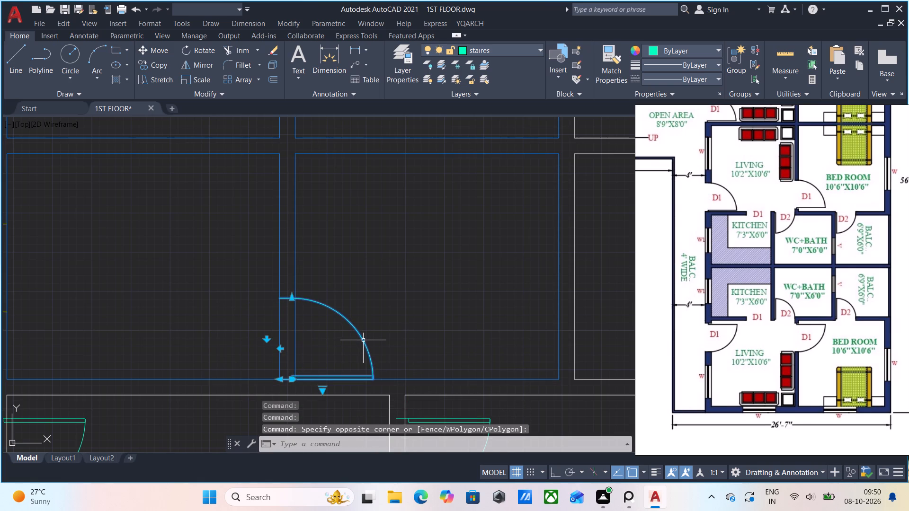
pyautogui.click(361, 340)
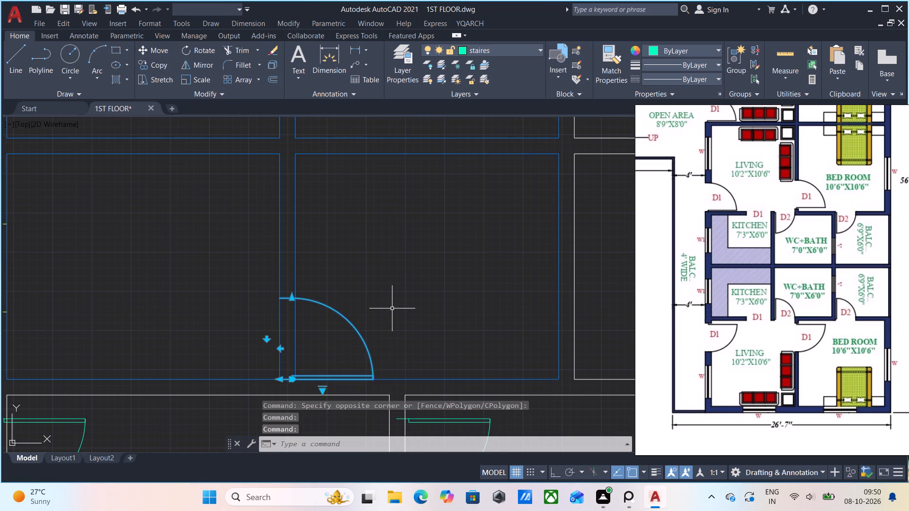
pyautogui.write('ro')
pyautogui.press('Return')
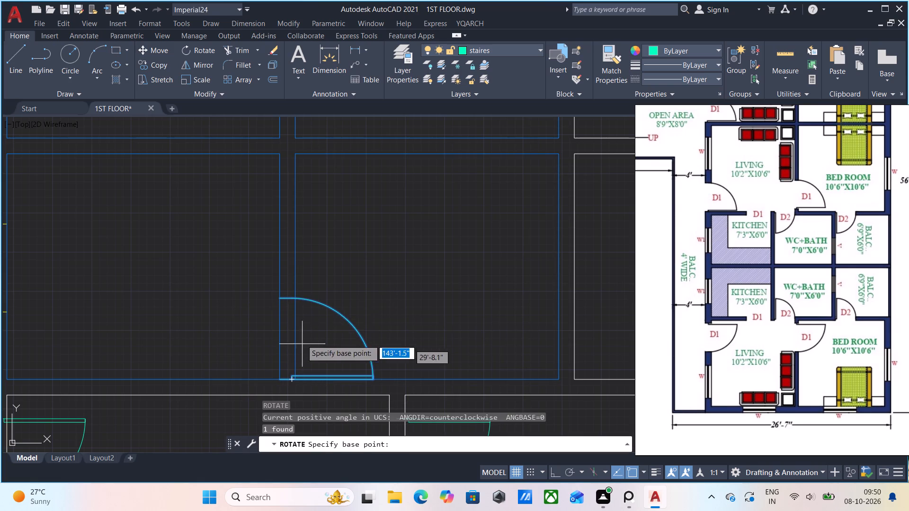
pyautogui.click(278, 296)
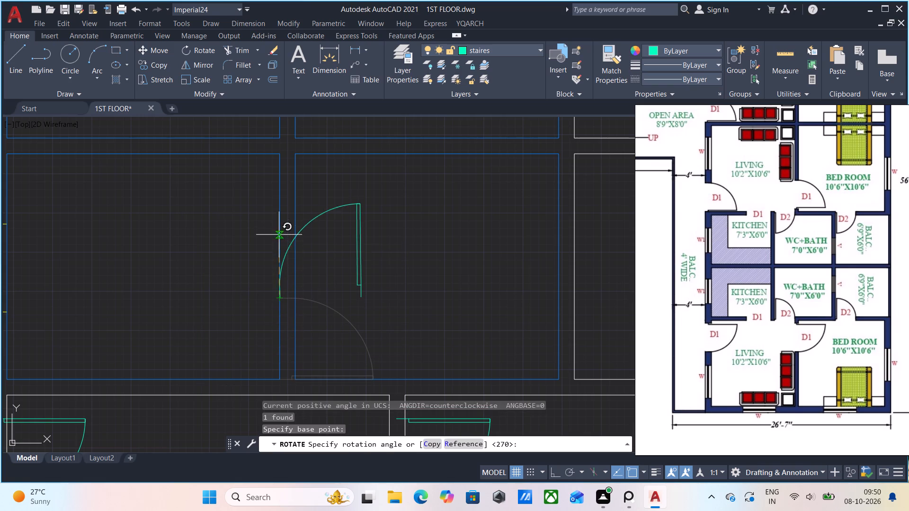
pyautogui.click(278, 217)
# Move the rotated door by its hinge end to the kitchen's bottom corner, with the leaf along the wall shared with the WC+bath.
pyautogui.click(361, 282)
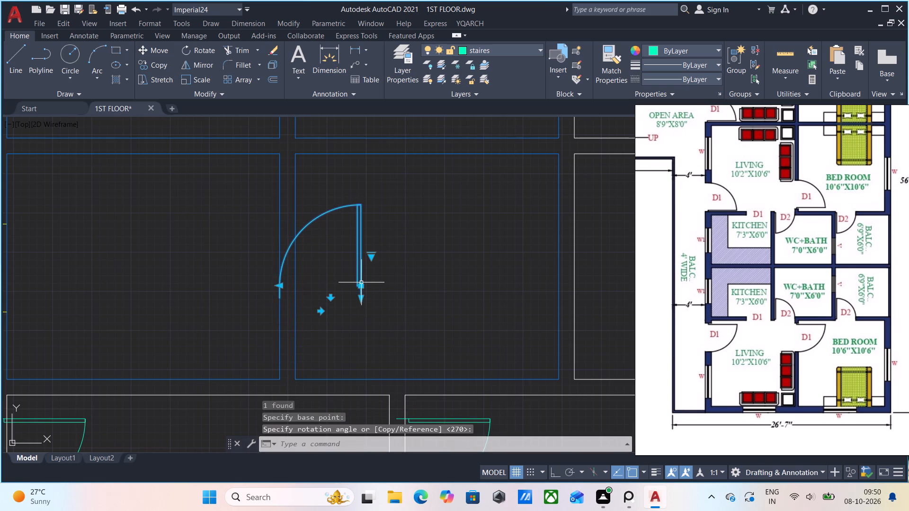
pyautogui.press('m')
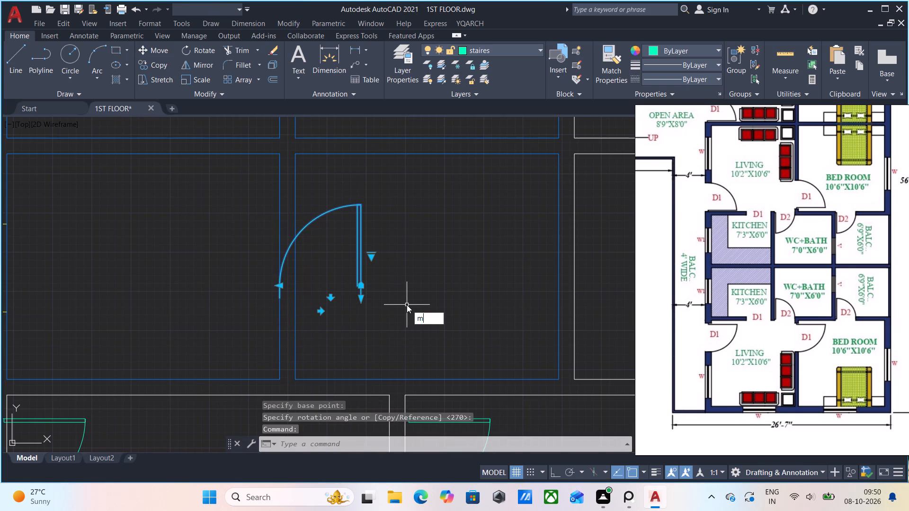
pyautogui.press('Return')
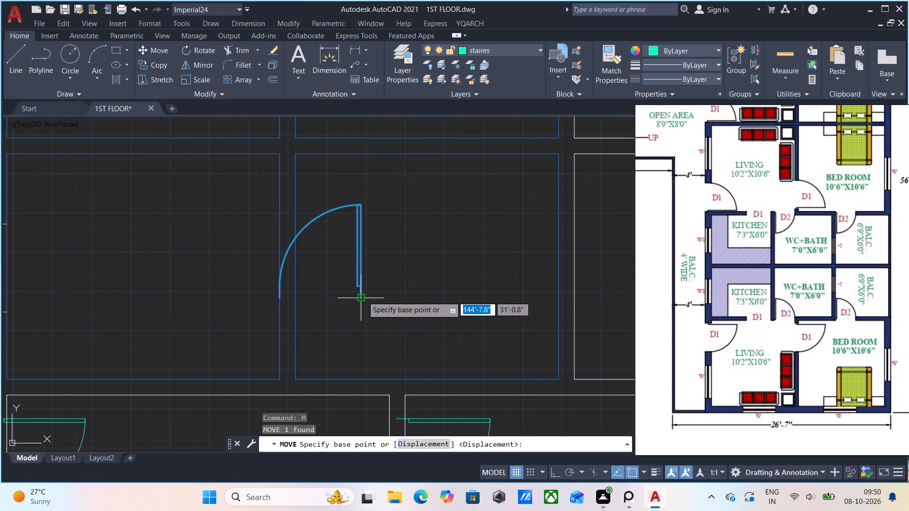
pyautogui.click(363, 294)
pyautogui.scroll(2, 249, 365)
pyautogui.moveTo(277, 376); pyautogui.dragTo(281, 265, button='middle')
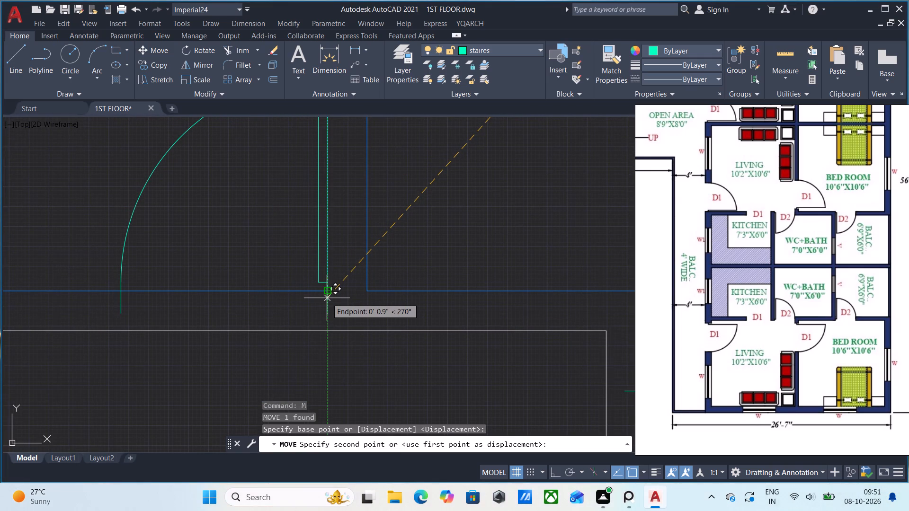
pyautogui.click(327, 298)
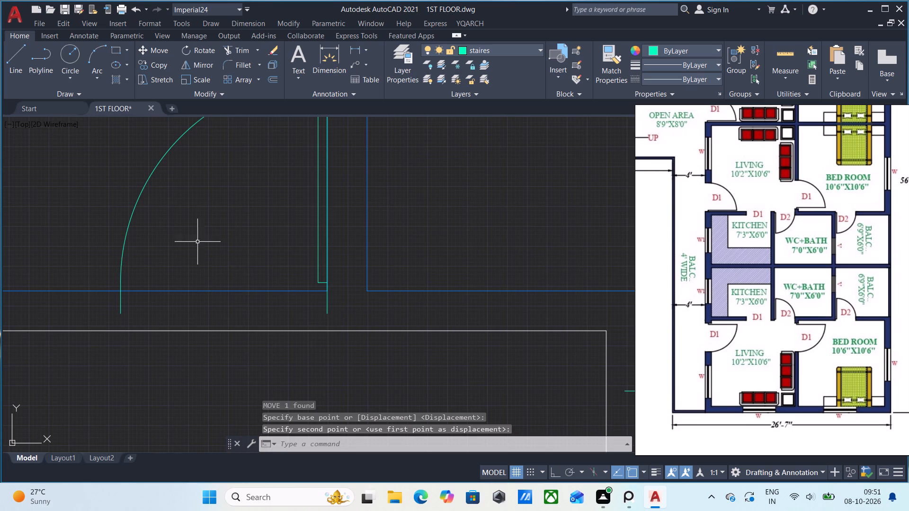
# Mirror the kitchen door about the vertical centreline of the kitchen and WC+bath partition, keeping the original.
pyautogui.click(145, 190)
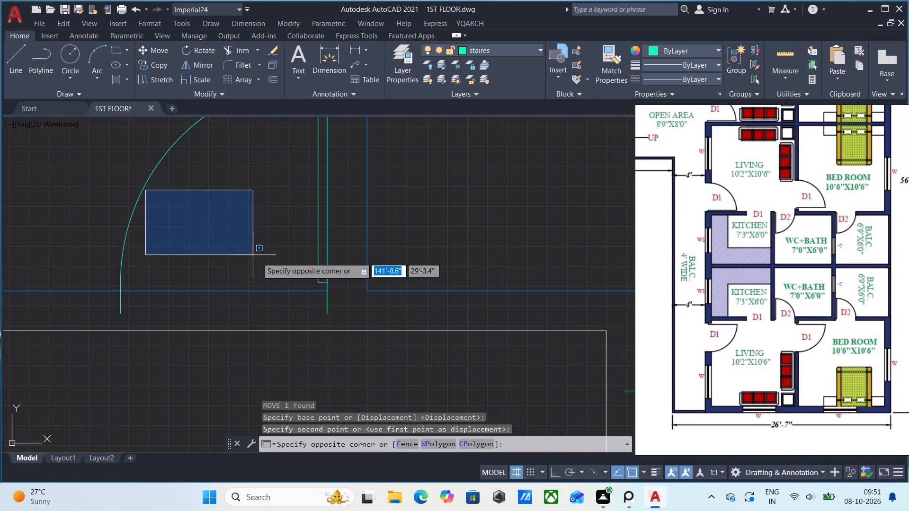
pyautogui.scroll(-1, 266, 261)
pyautogui.click(179, 196)
pyautogui.scroll(-1, 299, 240)
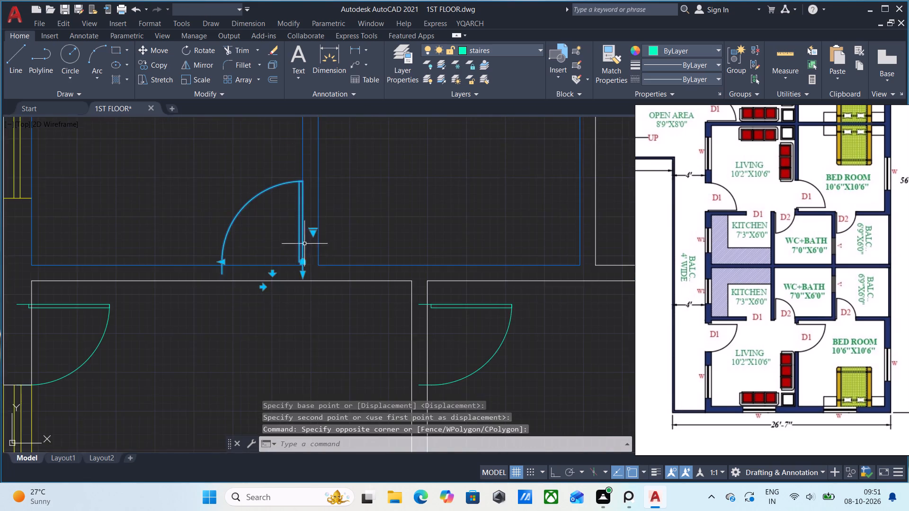
pyautogui.moveTo(304, 263); pyautogui.dragTo(282, 309, button='middle')
pyautogui.write('mi')
pyautogui.press('Return')
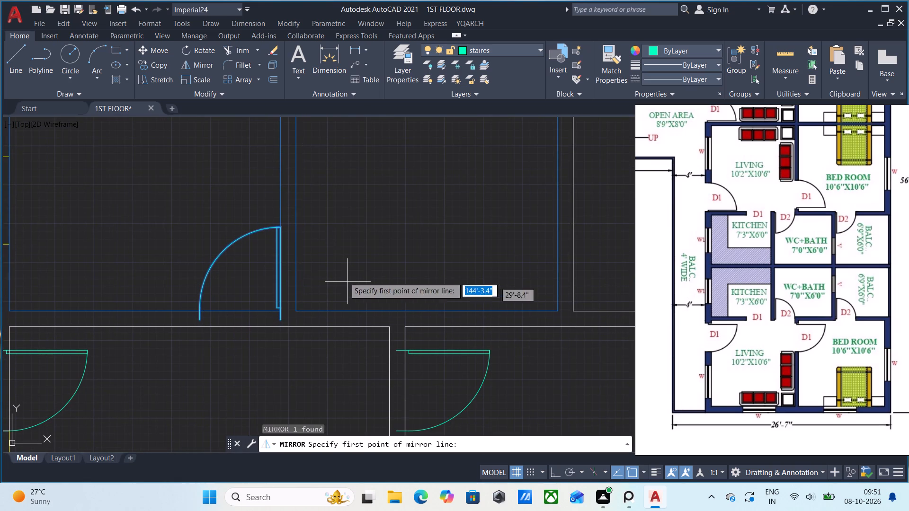
pyautogui.click(288, 326)
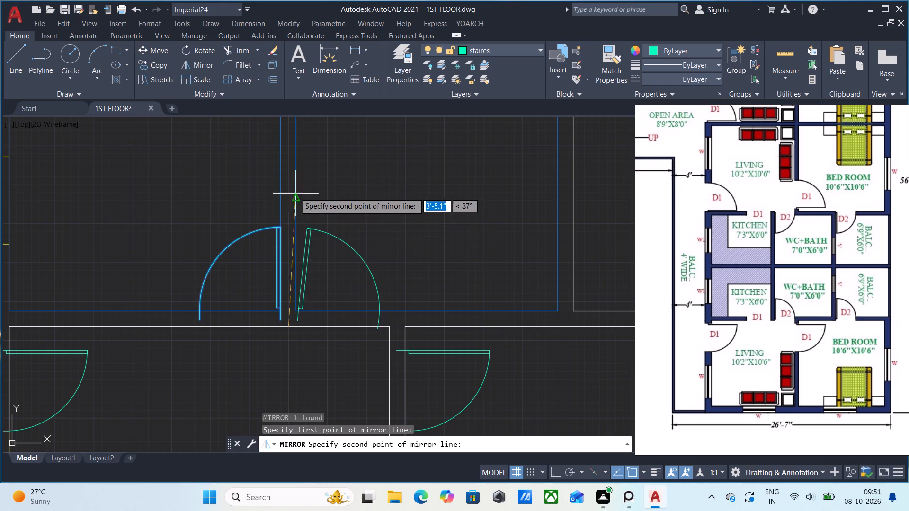
pyautogui.click(288, 152)
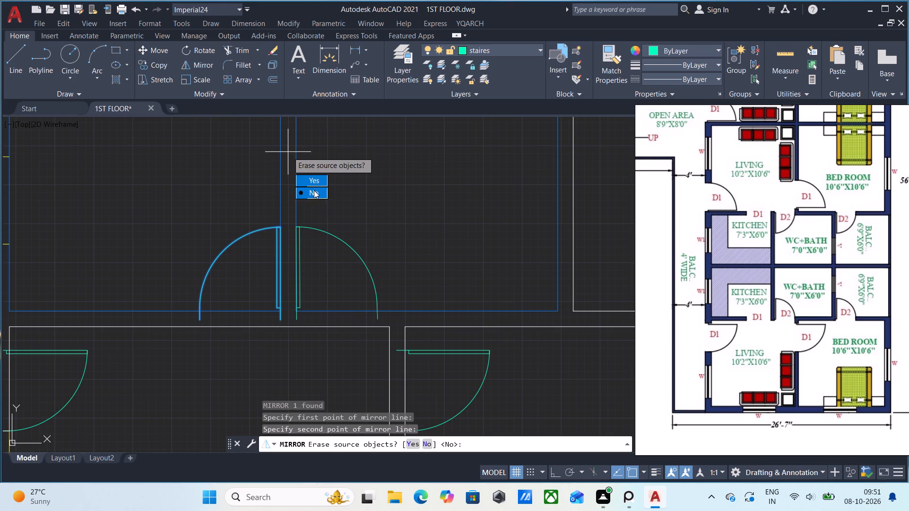
pyautogui.moveTo(314, 190); pyautogui.dragTo(288, 152)
# Delete the mirrored door copy in the WC+bath beside the kitchen partition.
pyautogui.moveTo(374, 289); pyautogui.dragTo(250, 299, button='middle')
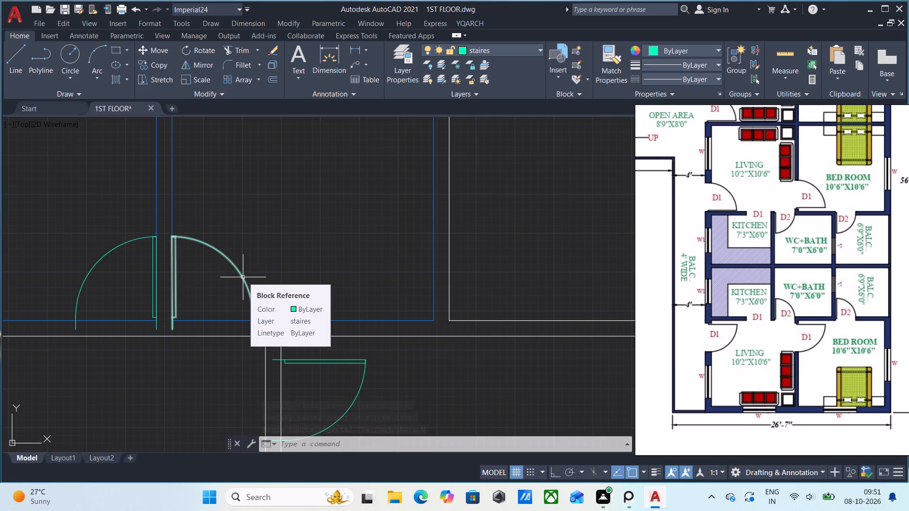
pyautogui.click(243, 277)
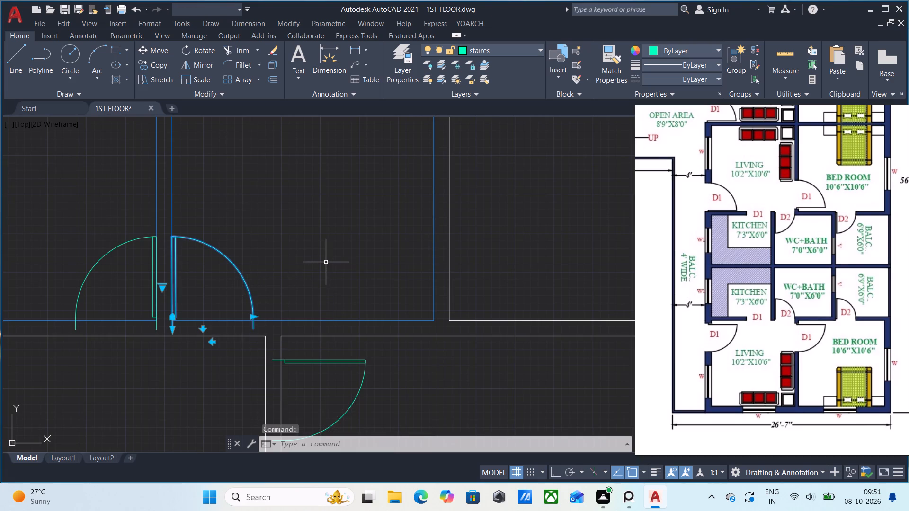
pyautogui.press('Delete')
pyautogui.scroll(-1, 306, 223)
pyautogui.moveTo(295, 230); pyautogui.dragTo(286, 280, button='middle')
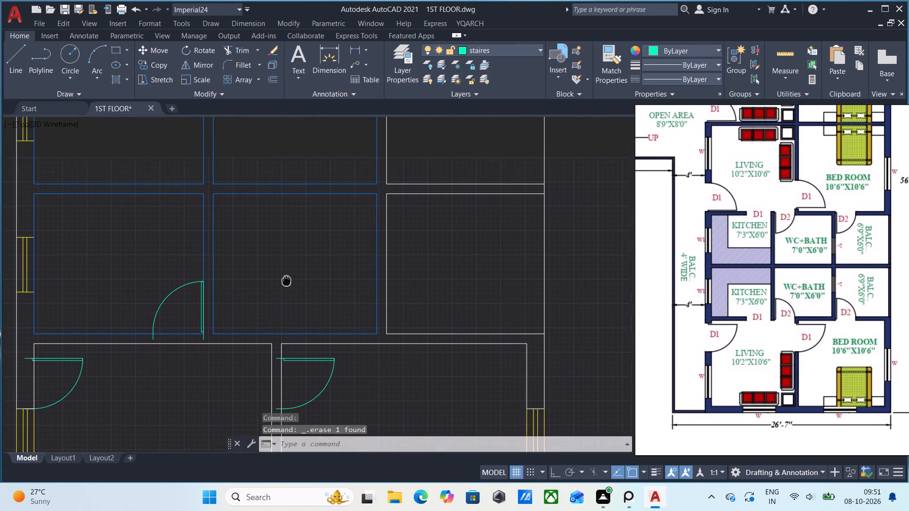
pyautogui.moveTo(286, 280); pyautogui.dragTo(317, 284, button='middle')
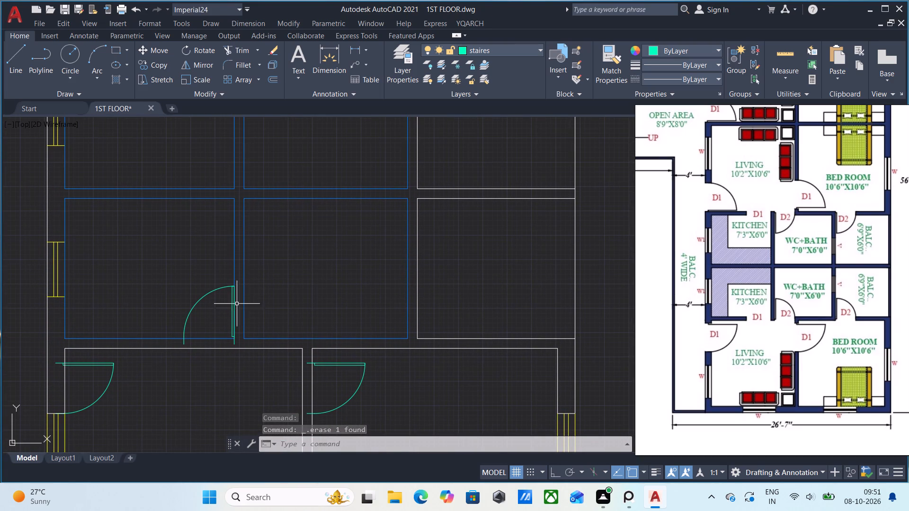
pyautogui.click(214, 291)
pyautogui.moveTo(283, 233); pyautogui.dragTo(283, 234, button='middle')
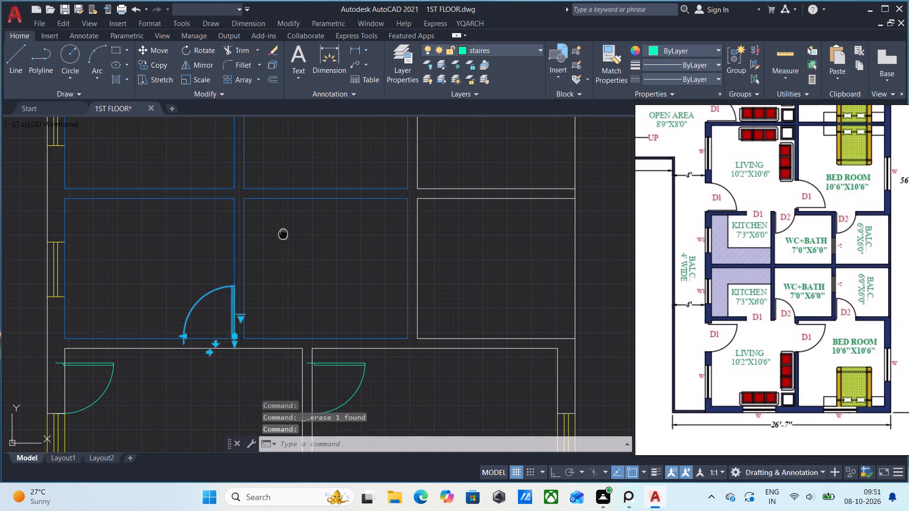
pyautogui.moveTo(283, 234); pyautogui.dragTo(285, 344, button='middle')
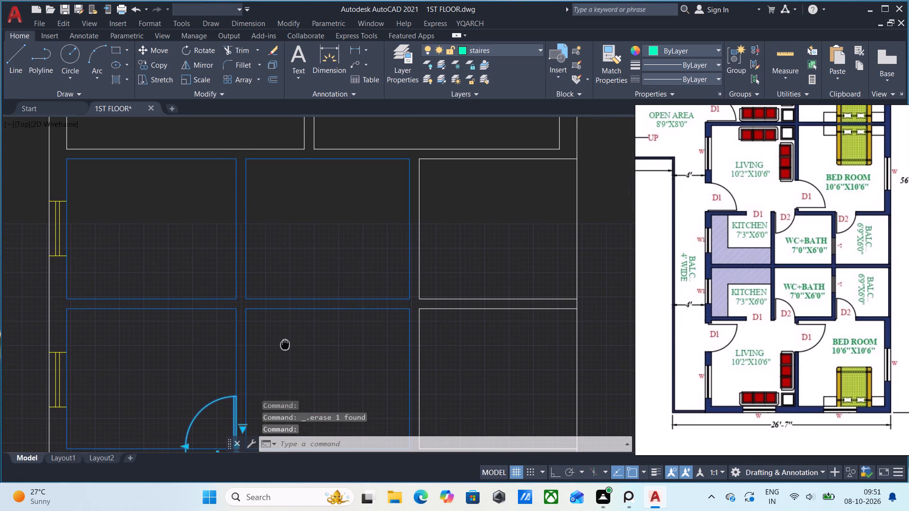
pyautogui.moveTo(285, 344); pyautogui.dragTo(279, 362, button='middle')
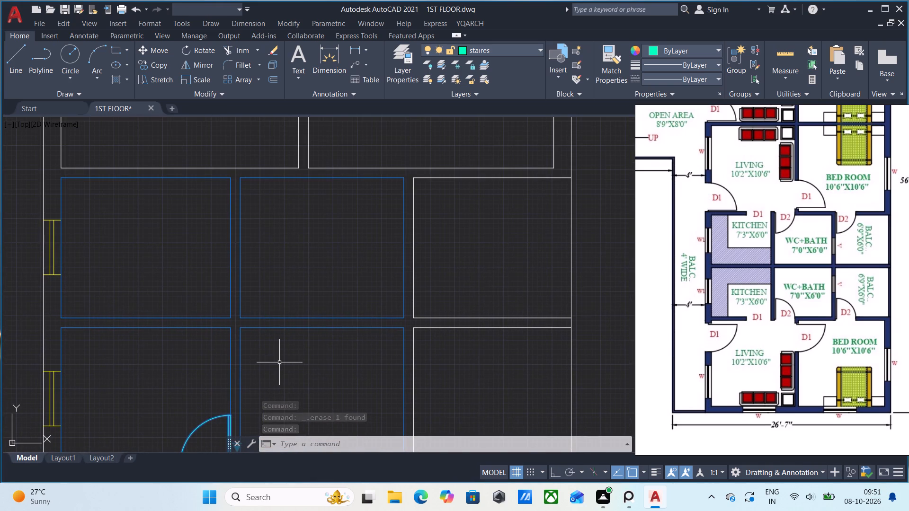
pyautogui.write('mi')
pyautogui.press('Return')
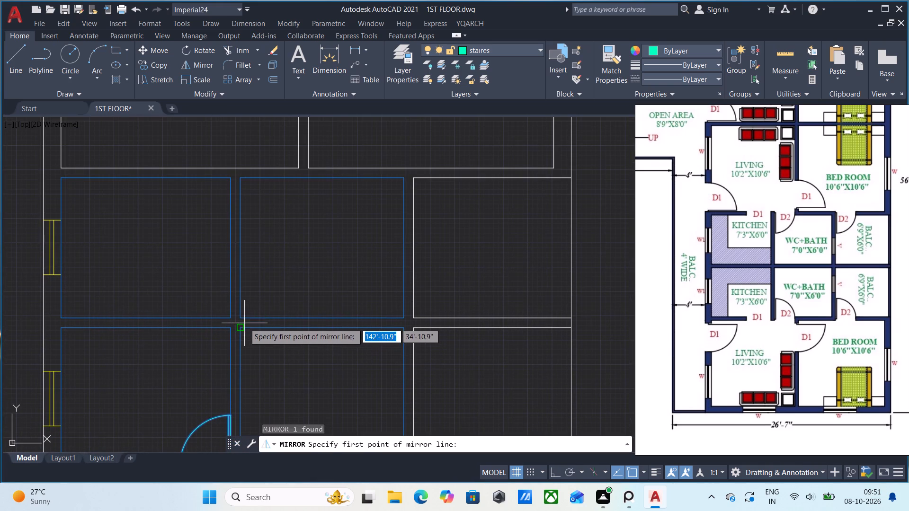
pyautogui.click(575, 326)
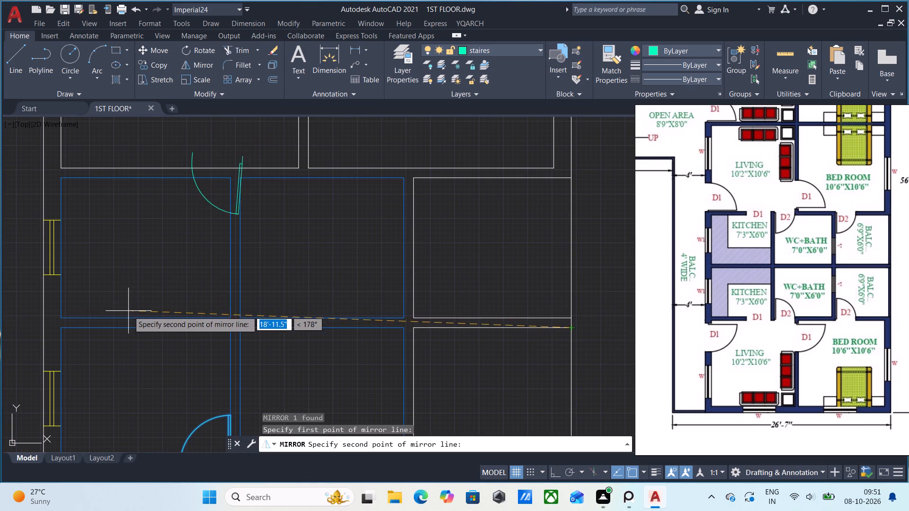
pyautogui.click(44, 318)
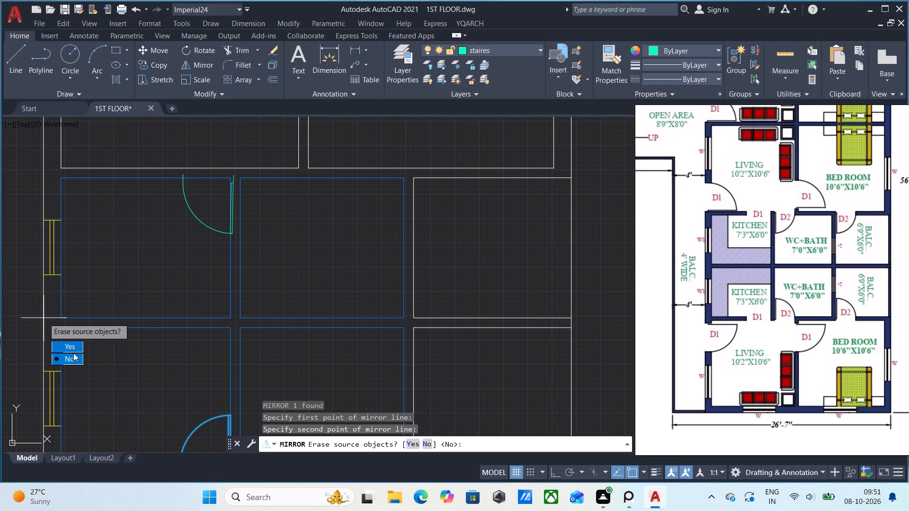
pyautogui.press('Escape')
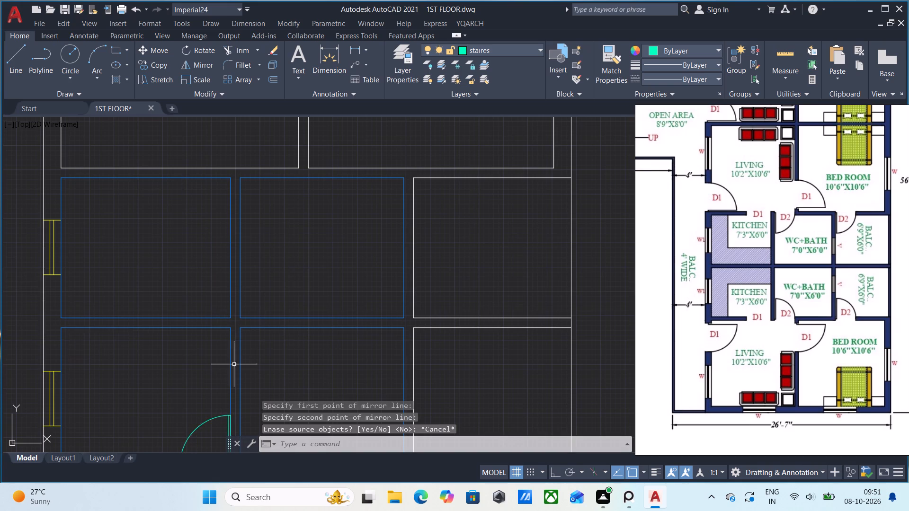
# Mirror the lower kitchen's door into the upper kitchen about the horizontal centreline of the wall between the two kitchens, keeping the original.
pyautogui.click(206, 423)
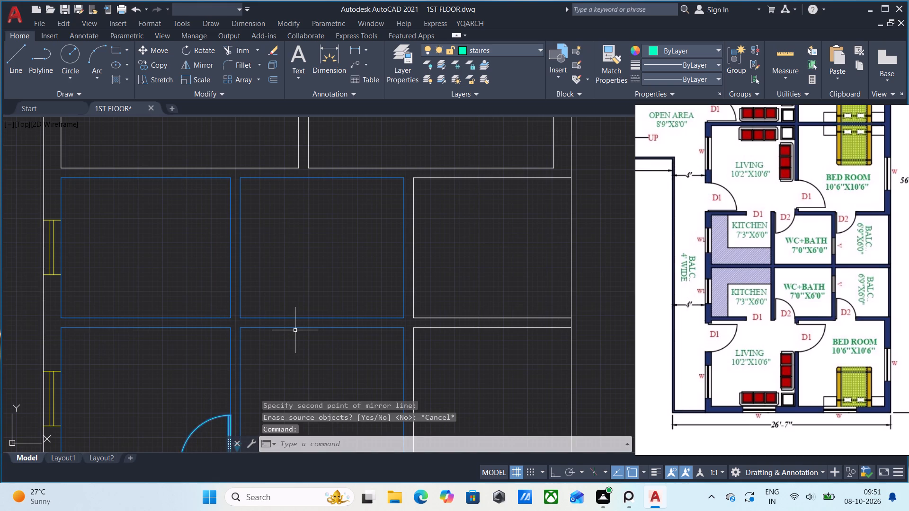
pyautogui.write('mi')
pyautogui.press('Return')
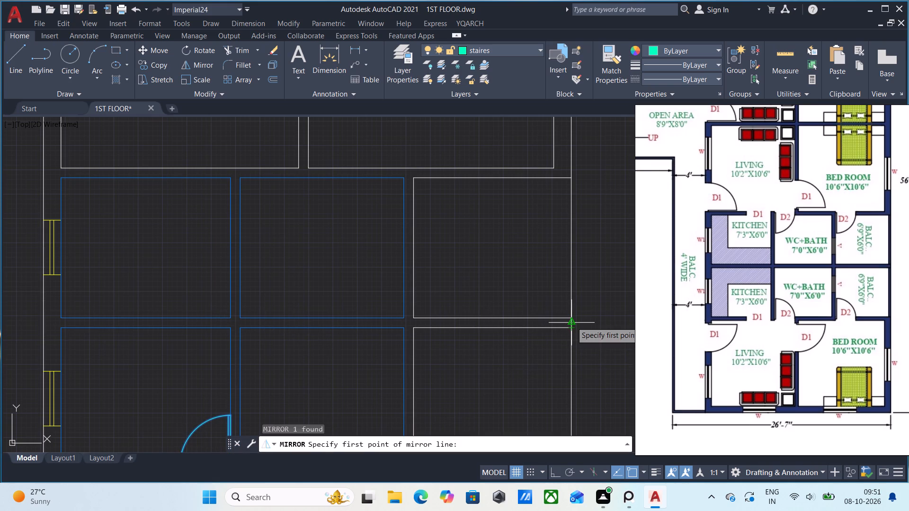
pyautogui.click(571, 322)
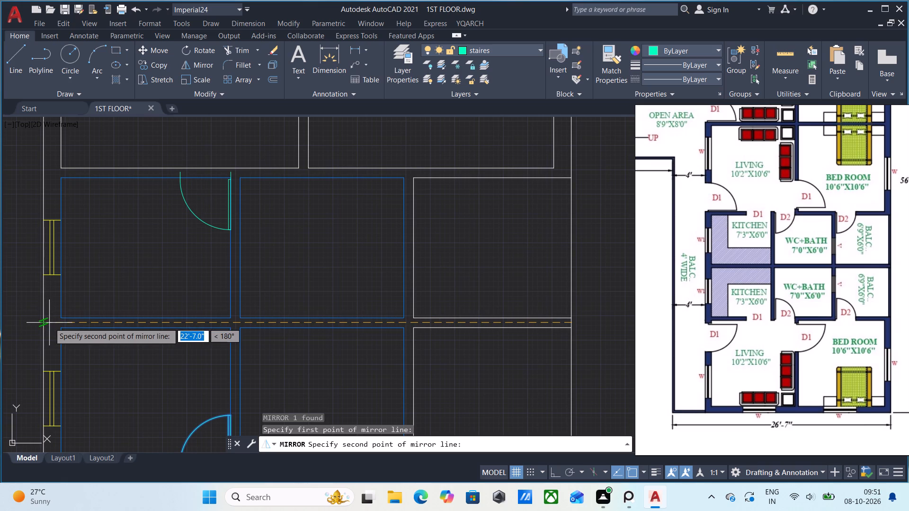
pyautogui.click(49, 323)
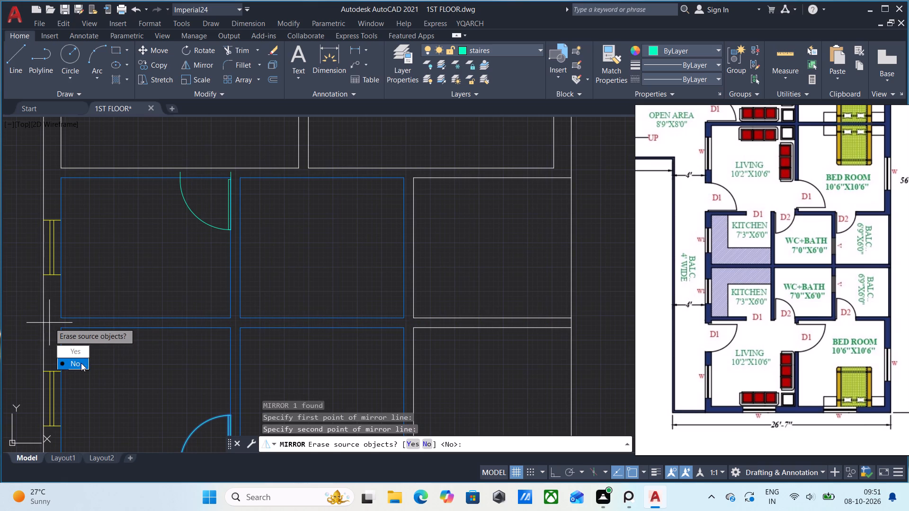
pyautogui.moveTo(78, 364); pyautogui.dragTo(49, 323)
pyautogui.scroll(-2, 298, 250)
pyautogui.scroll(1, 348, 294)
pyautogui.scroll(-1, 356, 297)
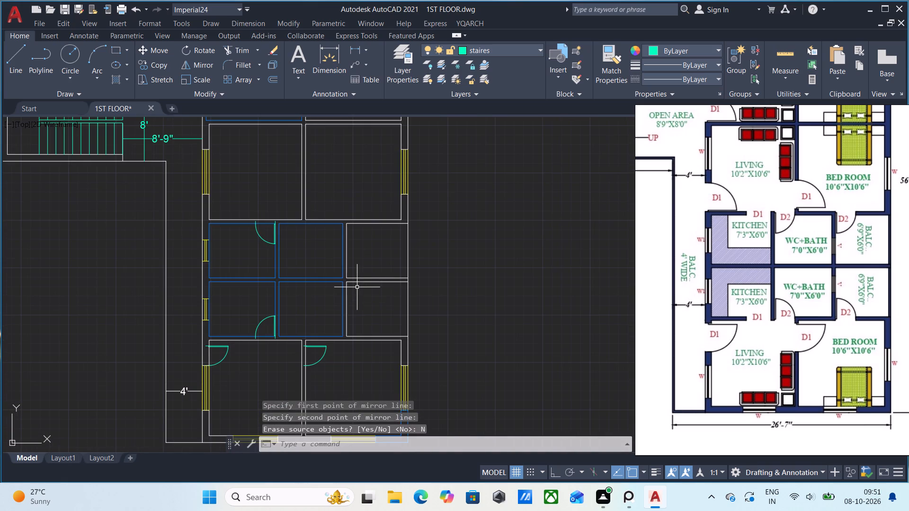
# Save the 1ST FLOOR drawing.
pyautogui.hotkey('ctrl', 's')
pyautogui.hotkey('ctrl', 's')
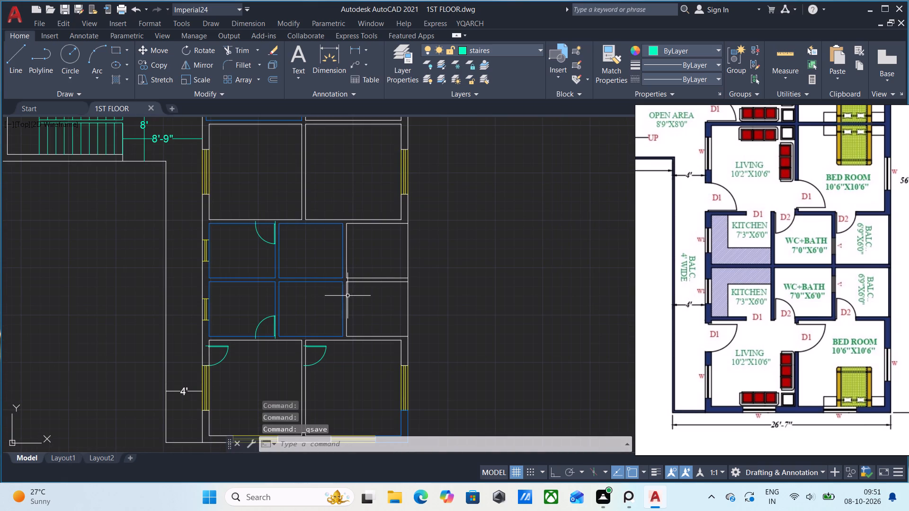
pyautogui.hotkey('ctrl', 's')
pyautogui.hotkey('ctrl', 's')
pyautogui.hotkey('ctrl', 's')
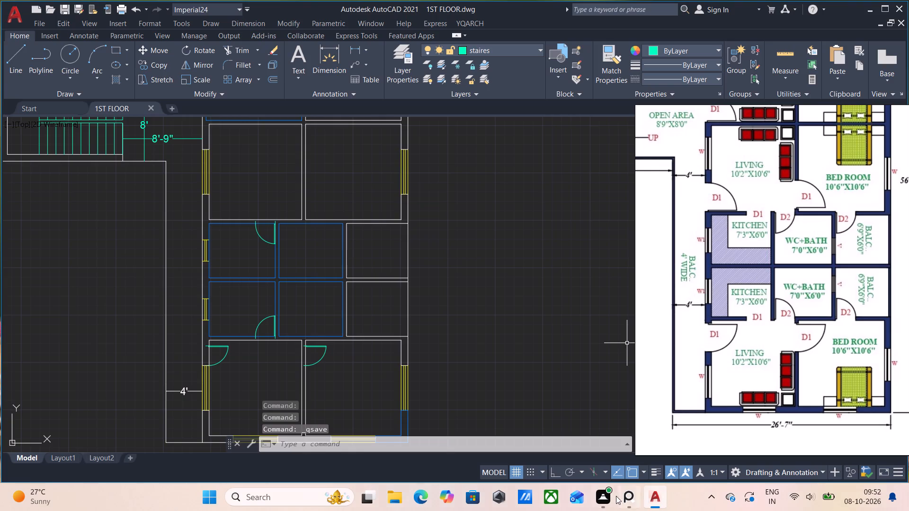
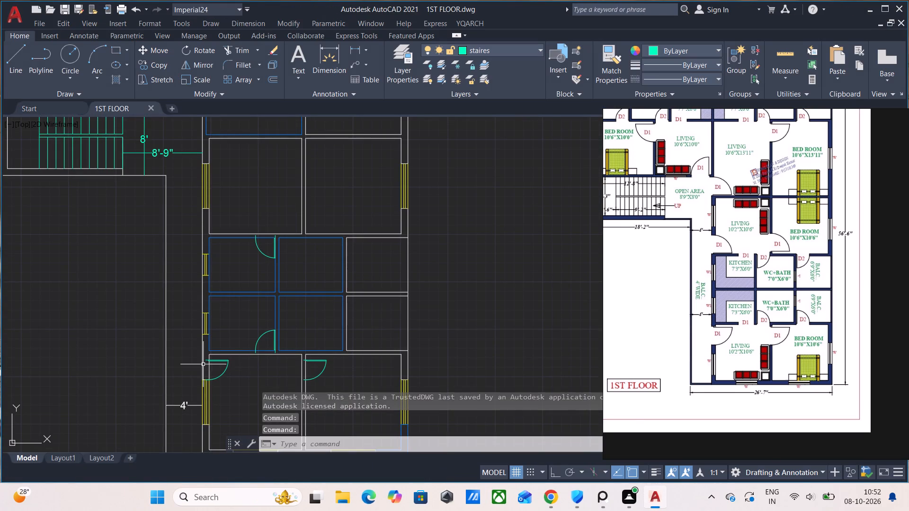
# Copy the upper kitchen's door to the upper part of the living-side wall inside the 10'6"X13'11" bedroom.
pyautogui.scroll(2, 303, 287)
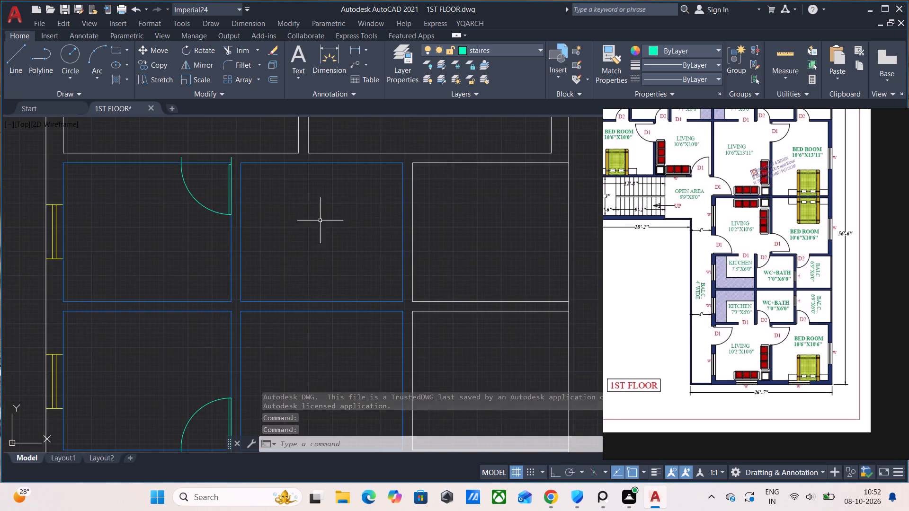
pyautogui.moveTo(295, 193); pyautogui.dragTo(261, 354, button='middle')
pyautogui.scroll(-1, 297, 297)
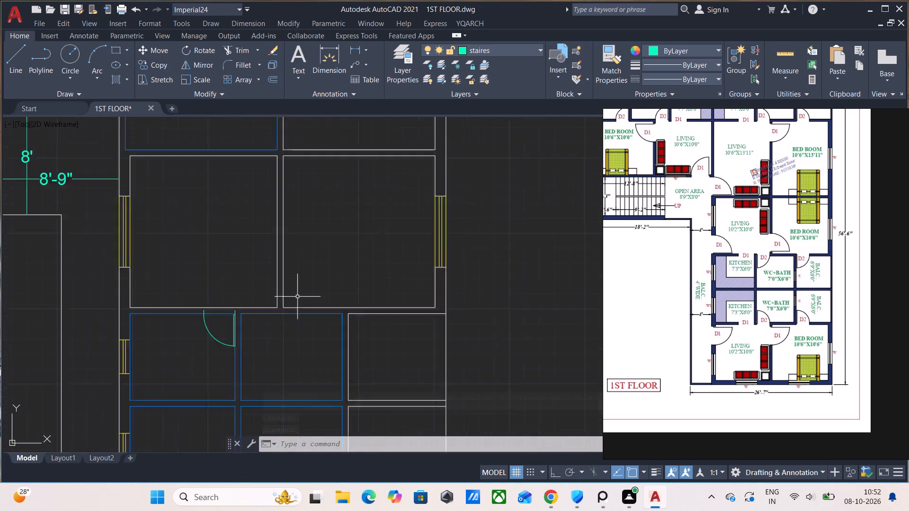
pyautogui.scroll(-1, 297, 297)
pyautogui.moveTo(314, 285); pyautogui.dragTo(296, 329, button='middle')
pyautogui.scroll(1, 330, 300)
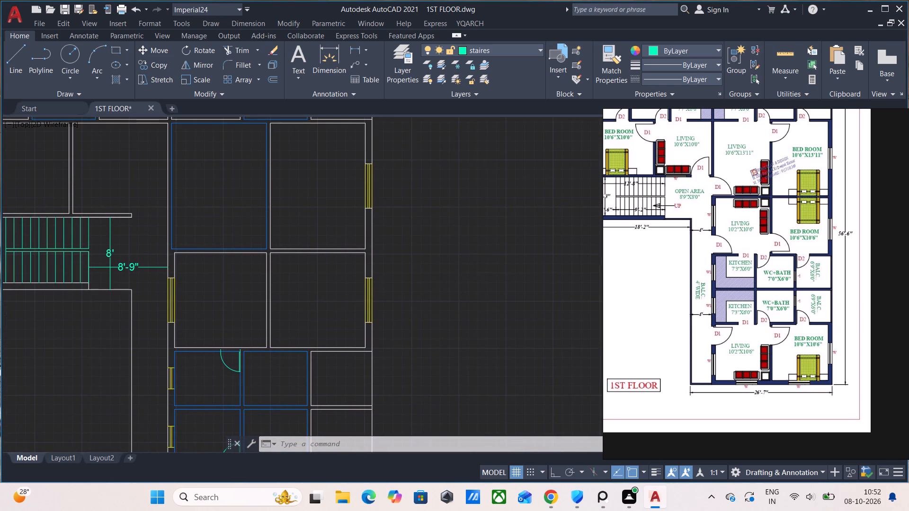
pyautogui.scroll(1, 787, 265)
pyautogui.moveTo(773, 272); pyautogui.dragTo(767, 309, button='middle')
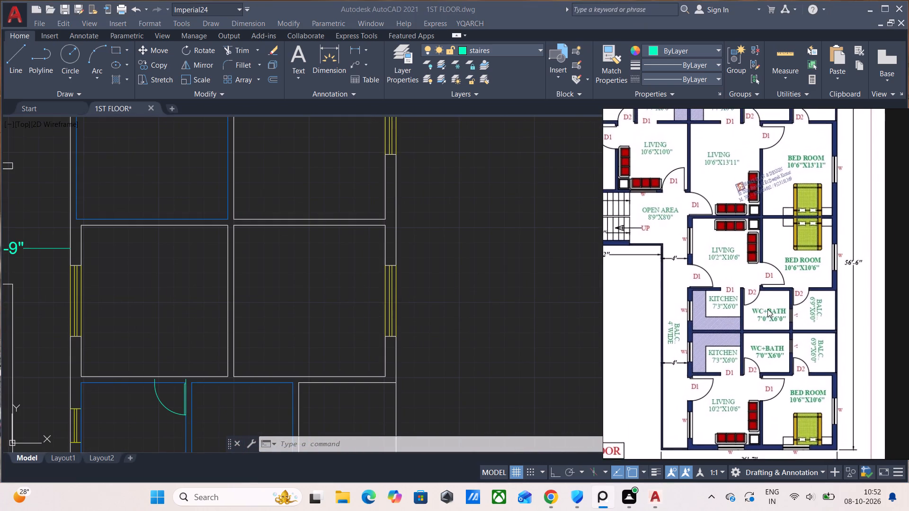
pyautogui.moveTo(767, 309); pyautogui.dragTo(766, 313, button='middle')
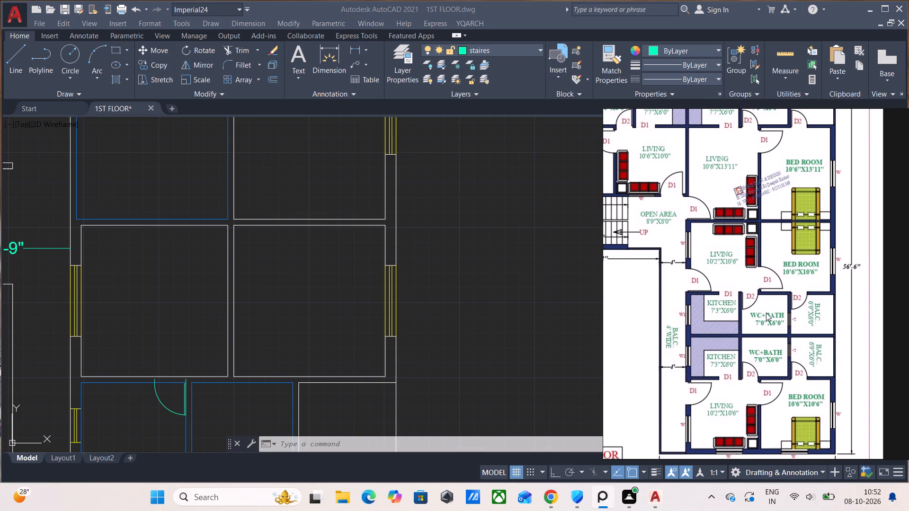
pyautogui.moveTo(766, 313); pyautogui.dragTo(775, 361, button='middle')
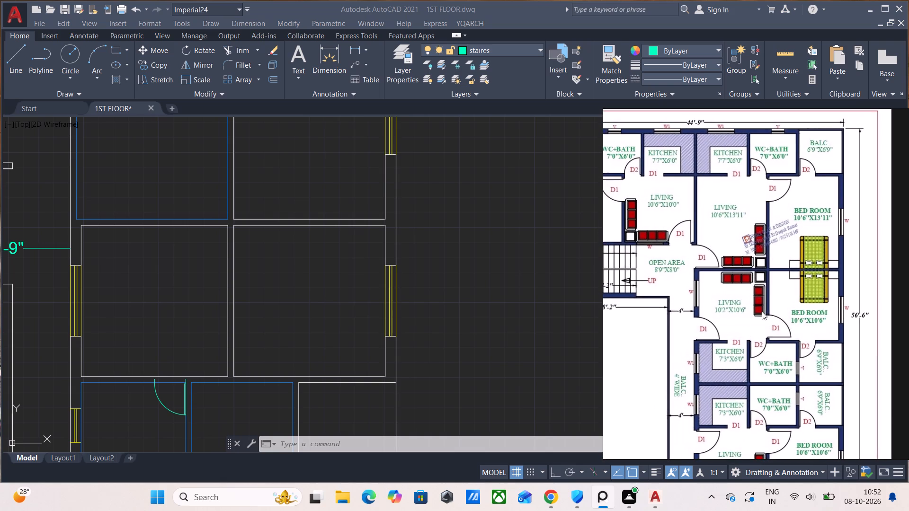
pyautogui.click(160, 401)
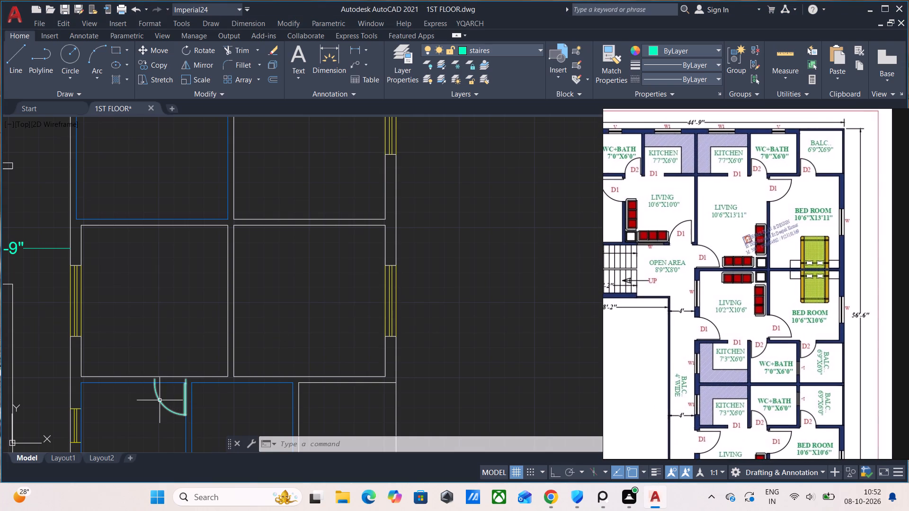
pyautogui.click(160, 398)
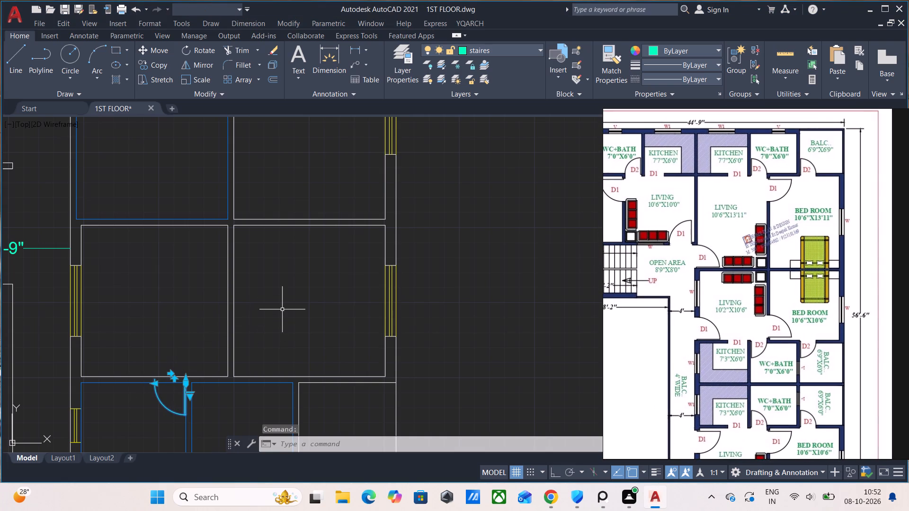
pyautogui.write('CO')
pyautogui.press('Return')
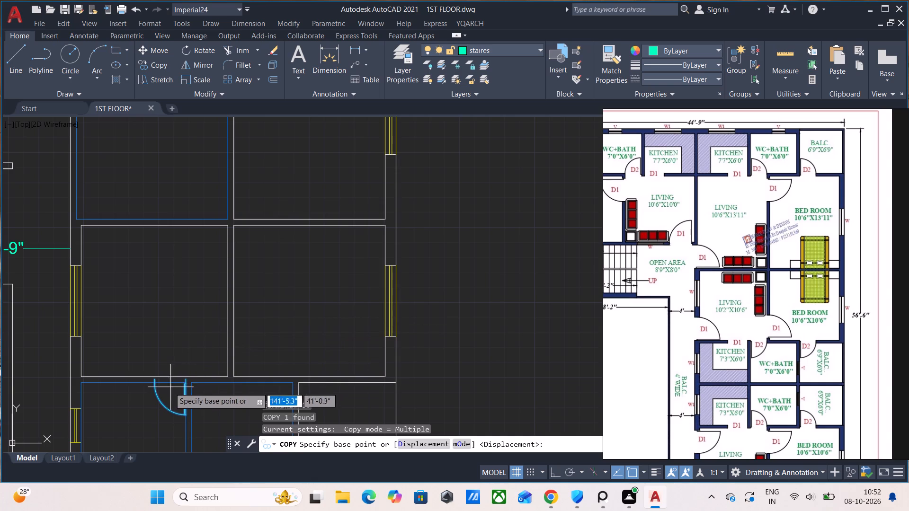
pyautogui.click(155, 382)
pyautogui.scroll(-2, 229, 219)
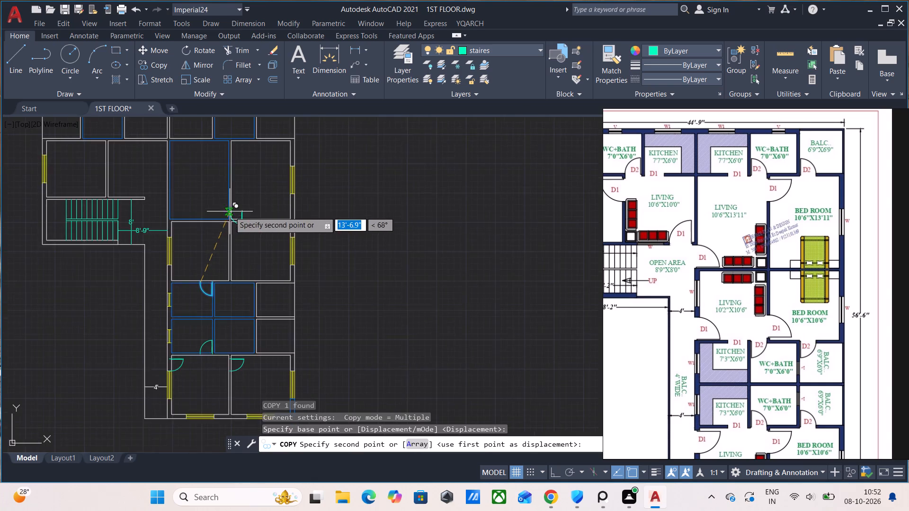
pyautogui.moveTo(230, 227); pyautogui.dragTo(218, 332, button='middle')
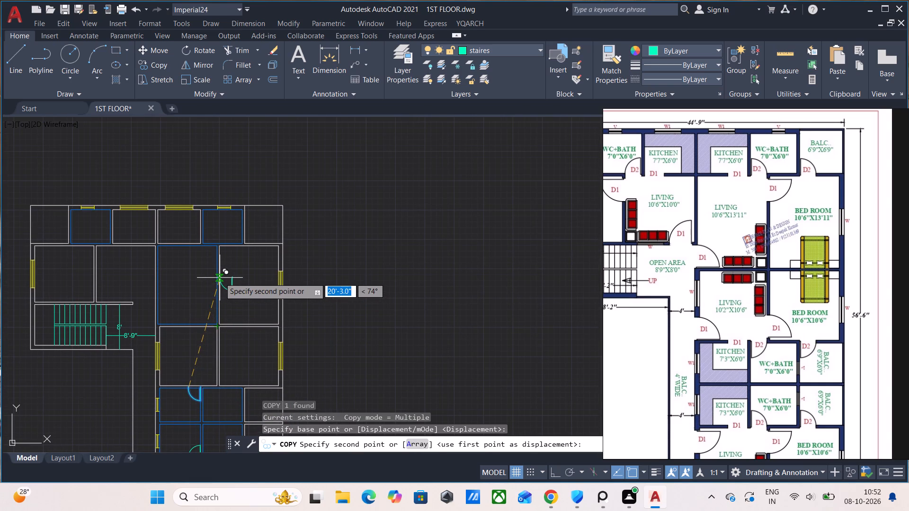
pyautogui.scroll(4, 220, 282)
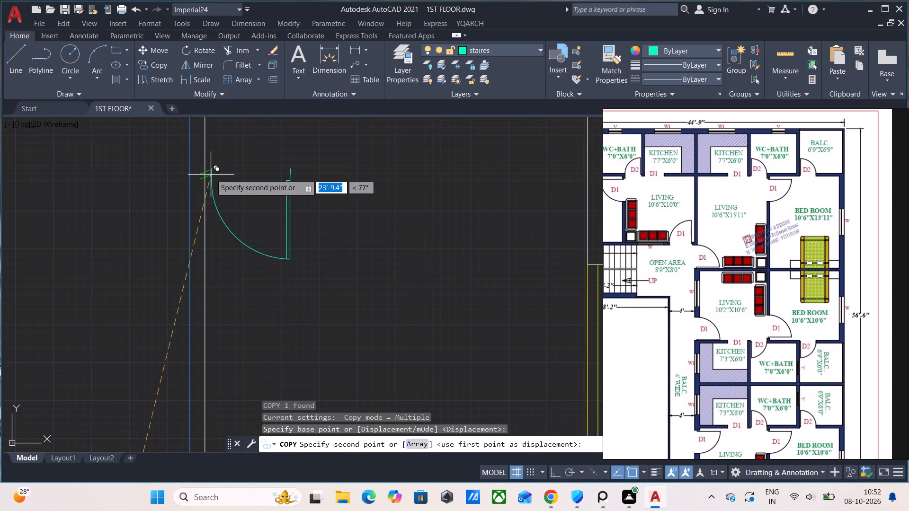
pyautogui.moveTo(215, 193); pyautogui.dragTo(212, 288, button='middle')
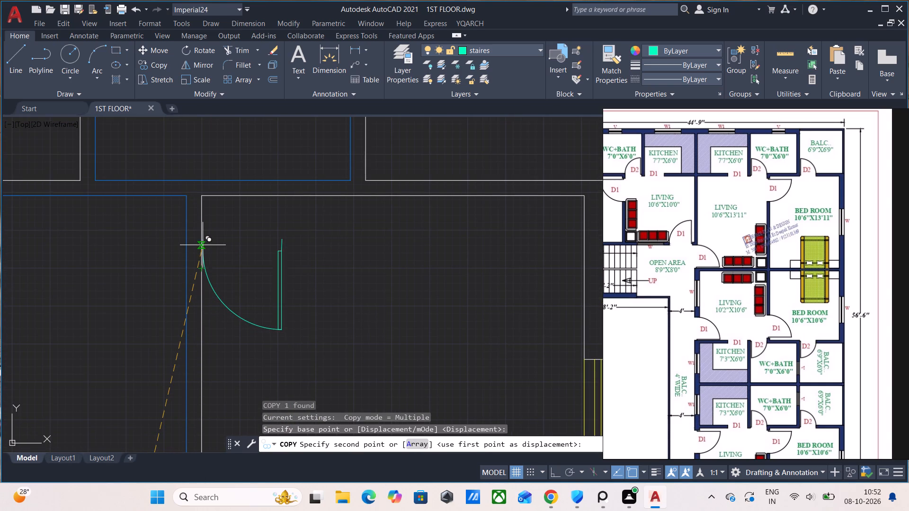
pyautogui.click(203, 245)
pyautogui.press('Escape')
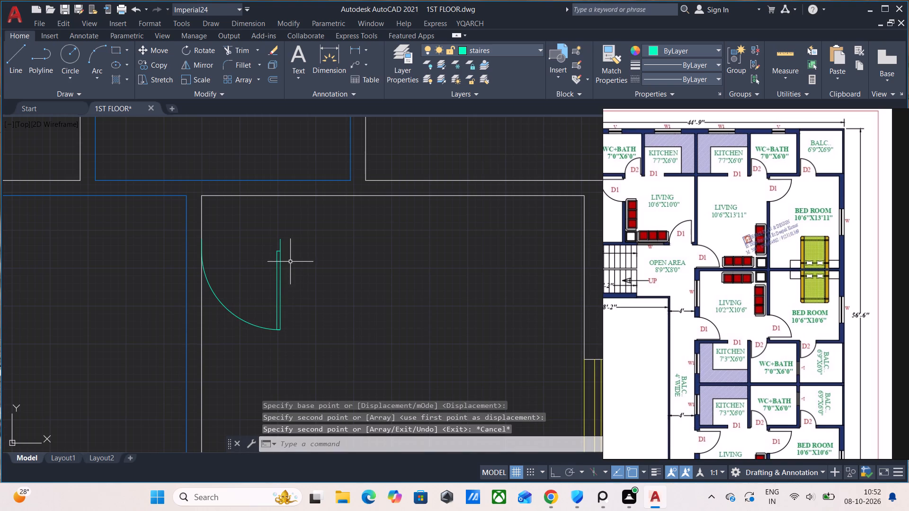
# Rotate the copied bedroom door 90° counterclockwise about its upper hinge end.
pyautogui.click(281, 260)
pyautogui.write('RO')
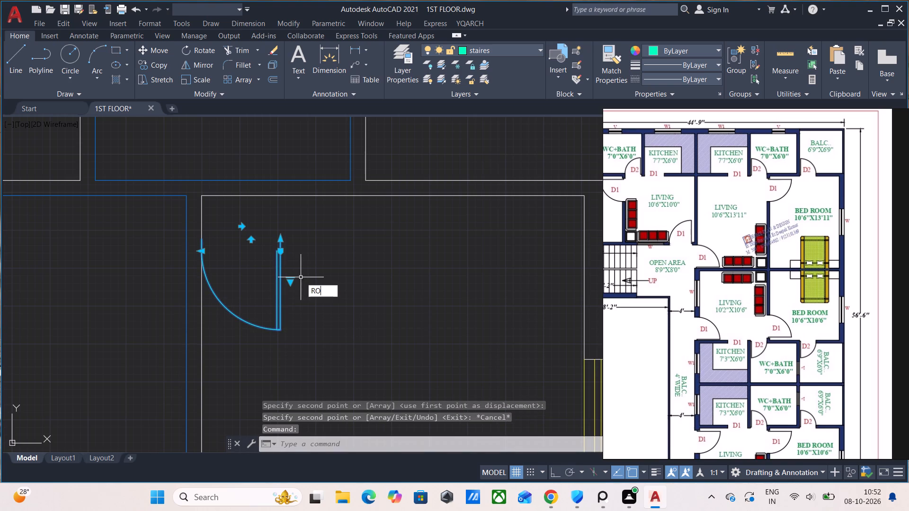
pyautogui.press('Return')
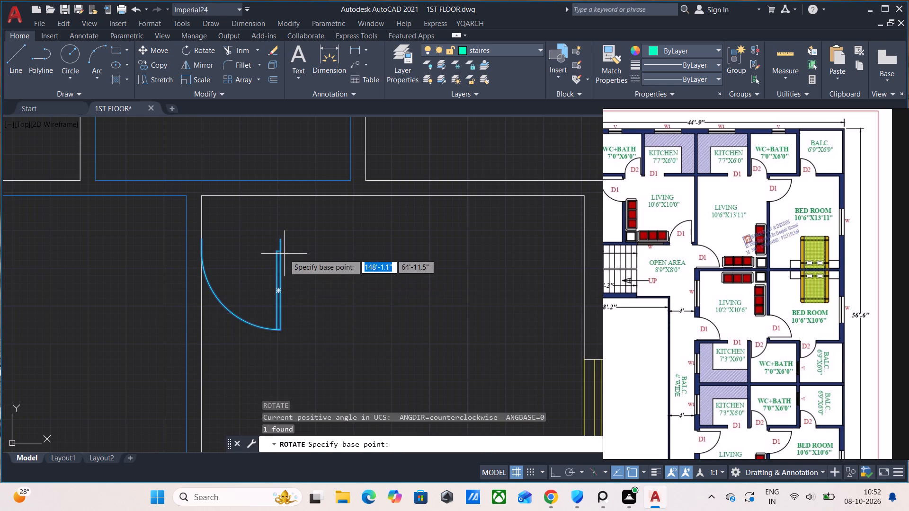
pyautogui.click(283, 244)
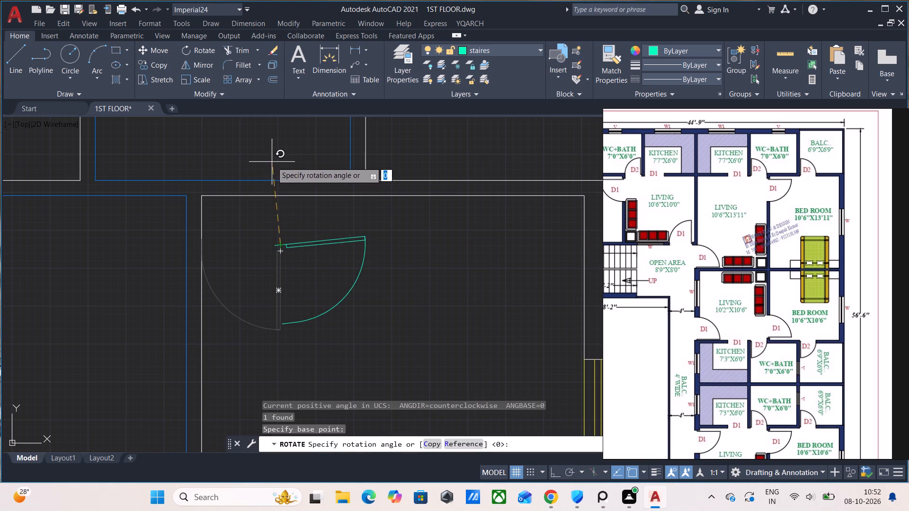
pyautogui.click(280, 115)
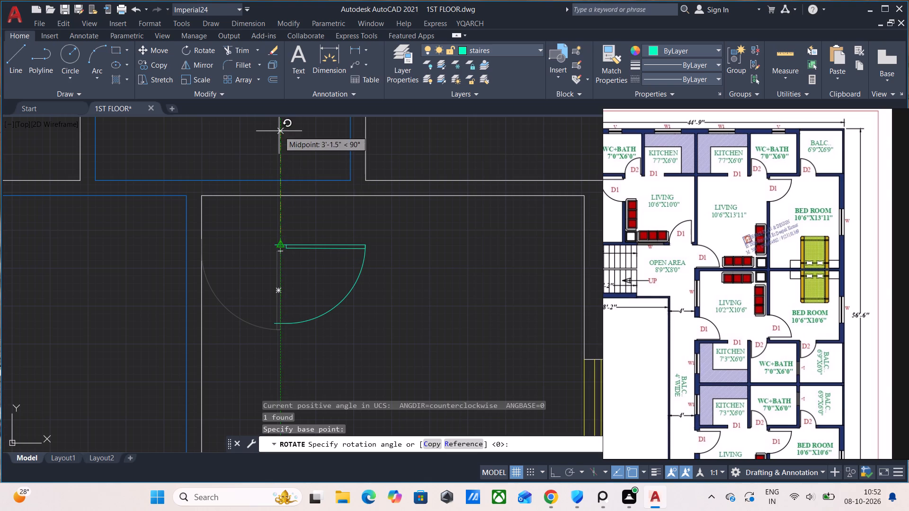
pyautogui.click(279, 131)
# Move the rotated door into the wall between the 10'6"X13'11" living room and bedroom, just below the bedroom's top corner.
pyautogui.click(329, 235)
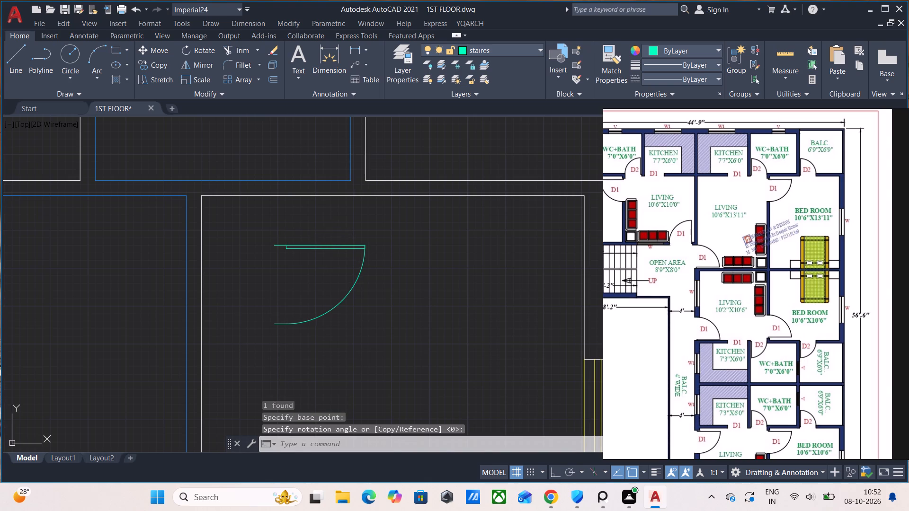
pyautogui.click(326, 256)
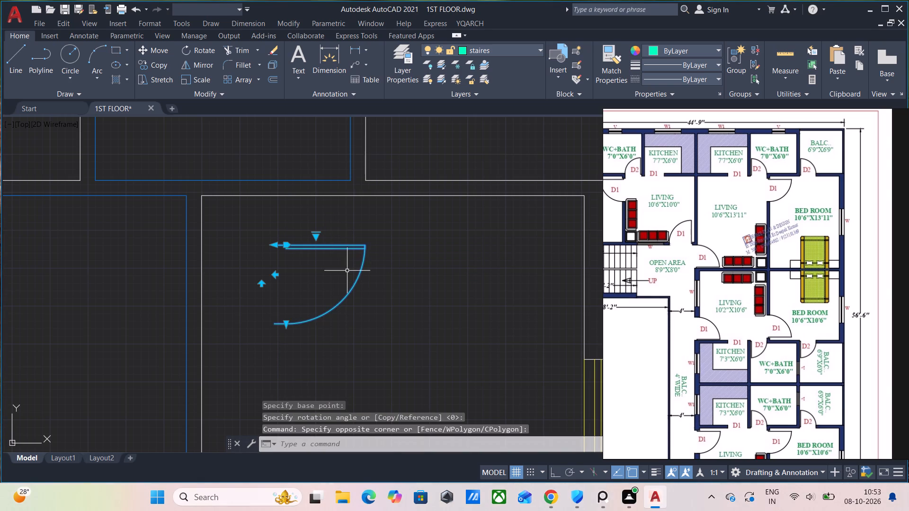
pyautogui.press('m')
pyautogui.press('Return')
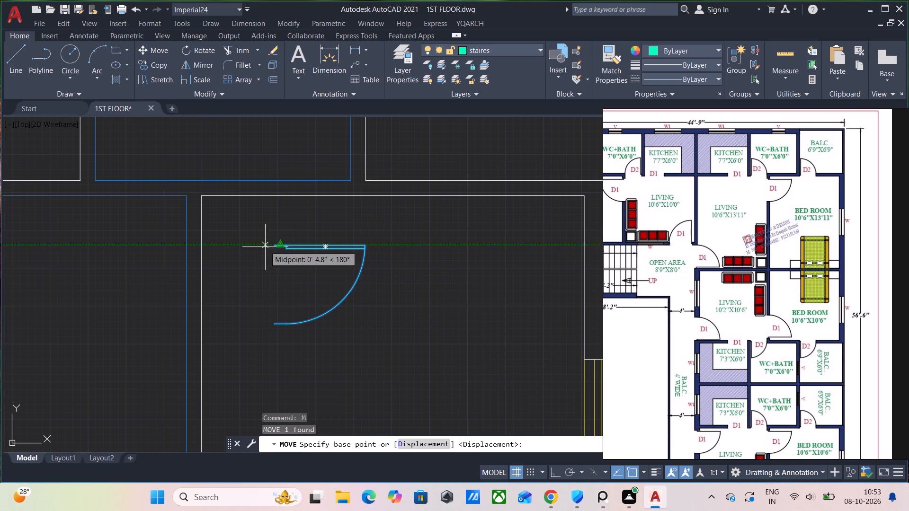
pyautogui.click(274, 241)
pyautogui.scroll(-2, 407, 207)
pyautogui.moveTo(389, 234); pyautogui.dragTo(352, 315, button='middle')
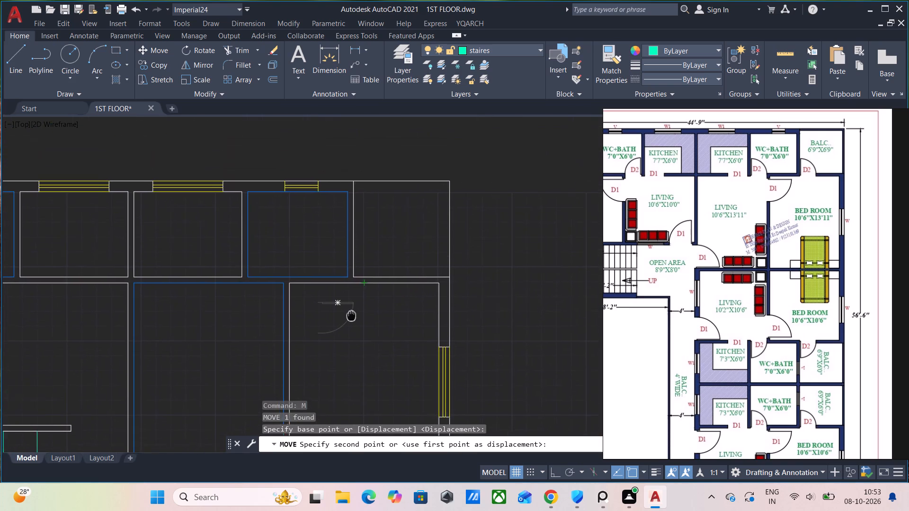
pyautogui.moveTo(352, 315); pyautogui.dragTo(388, 300, button='middle')
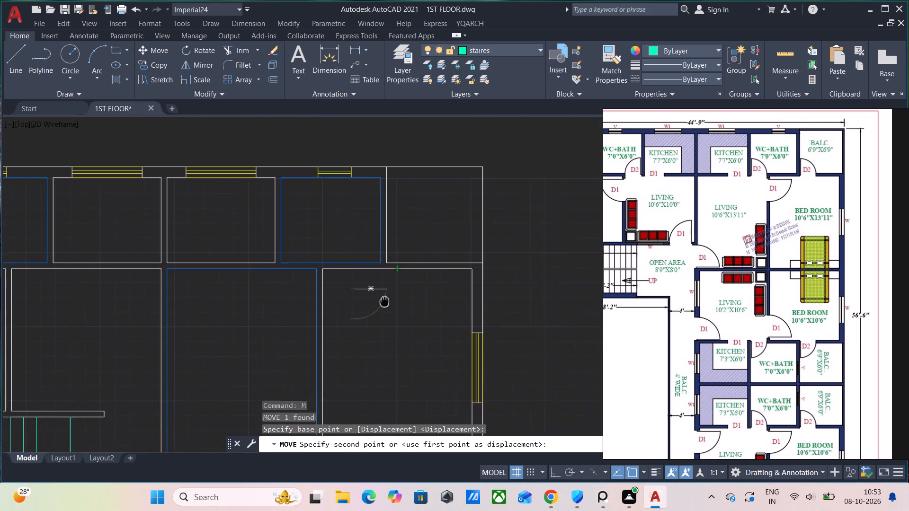
pyautogui.moveTo(388, 300); pyautogui.dragTo(416, 316, button='middle')
pyautogui.scroll(1, 363, 309)
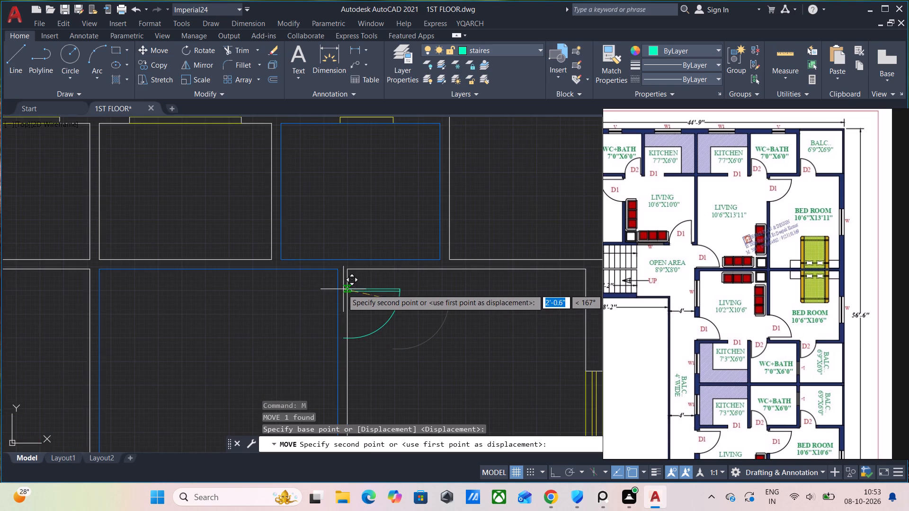
pyautogui.scroll(2, 339, 294)
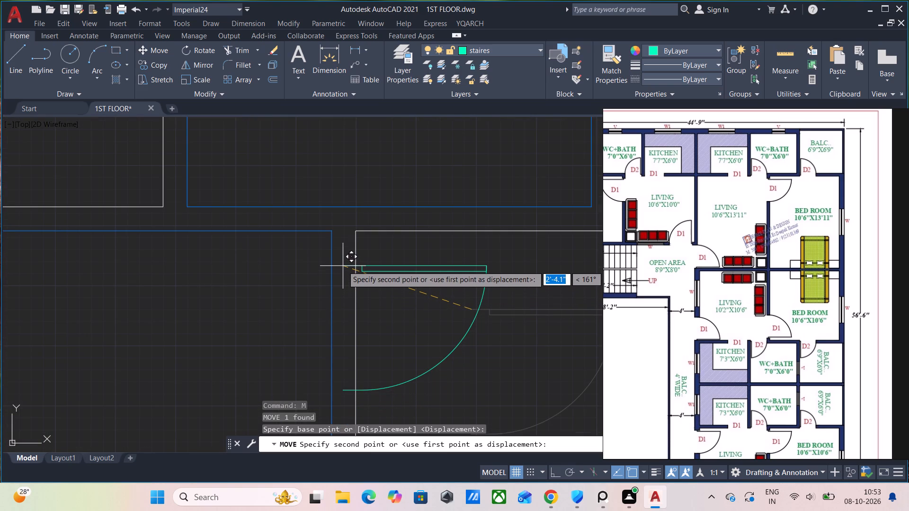
pyautogui.click(343, 264)
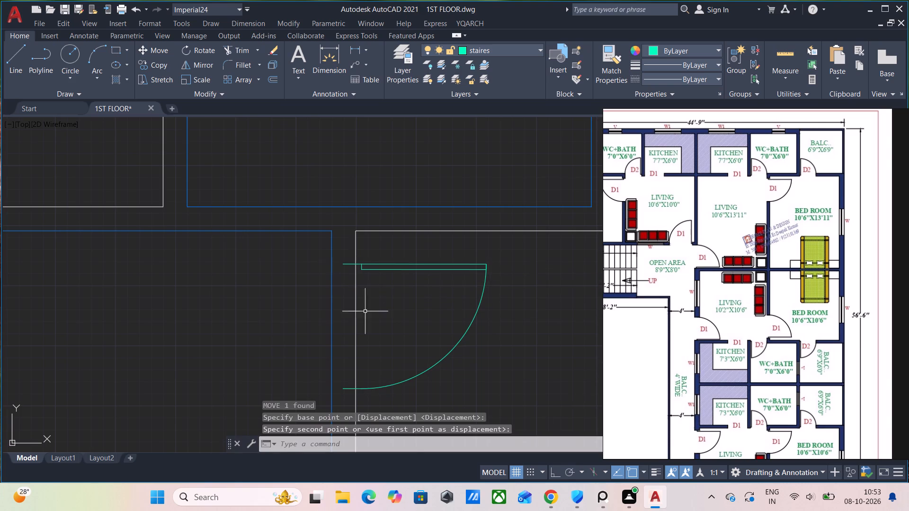
# Copy the bedroom door to the lower end of the 10'6"X13'11" living room's outer wall, beside the open area.
pyautogui.scroll(-2, 387, 315)
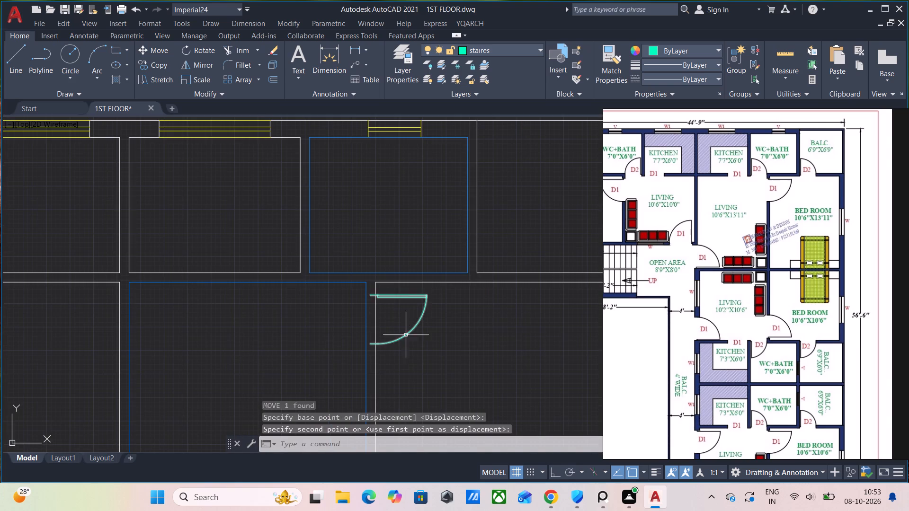
pyautogui.click(411, 331)
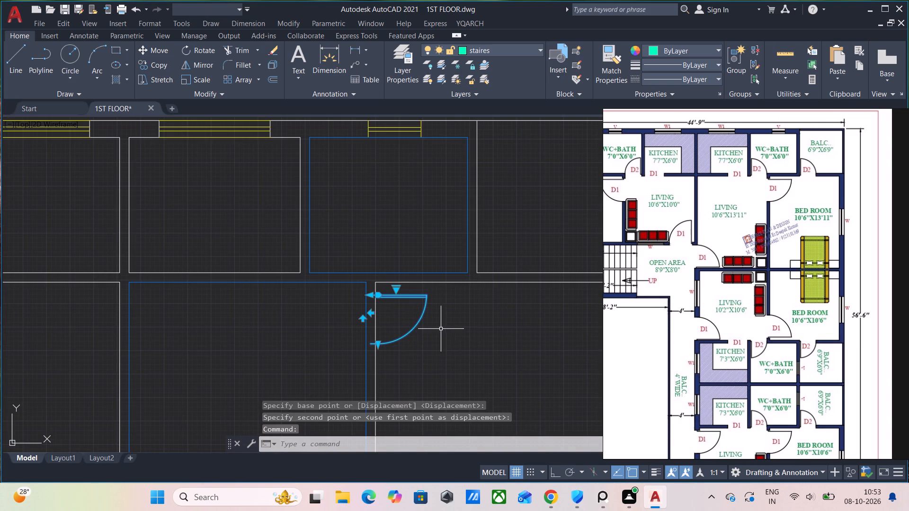
pyautogui.write('CO')
pyautogui.press('Return')
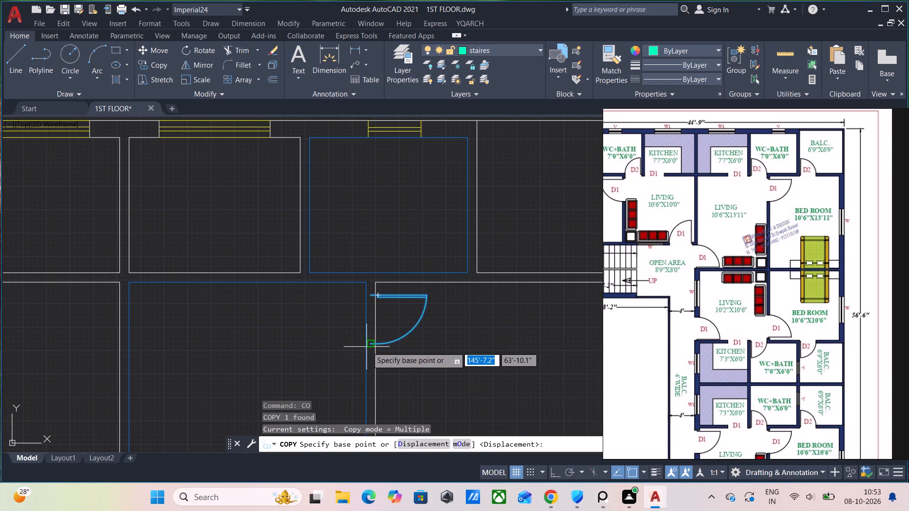
pyautogui.click(370, 346)
pyautogui.scroll(-2, 366, 346)
pyautogui.moveTo(366, 346); pyautogui.dragTo(389, 191, button='middle')
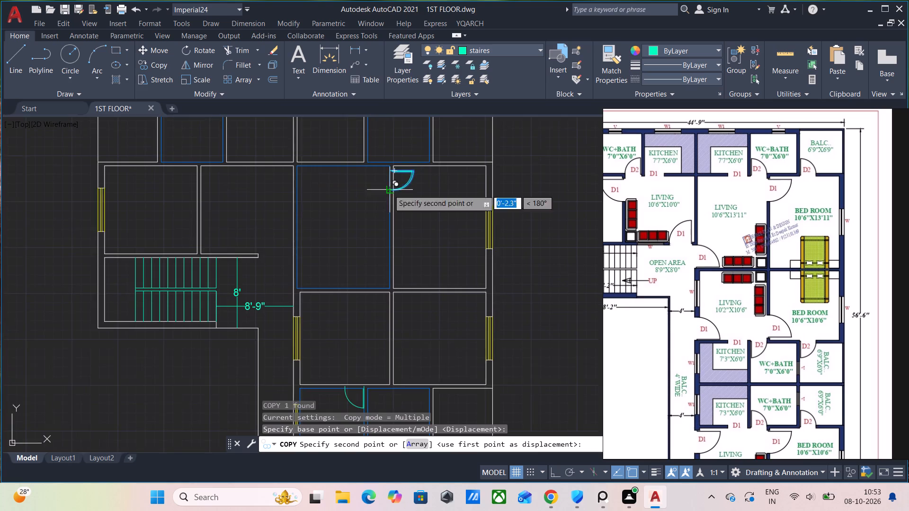
pyautogui.scroll(2, 328, 267)
pyautogui.scroll(1, 284, 285)
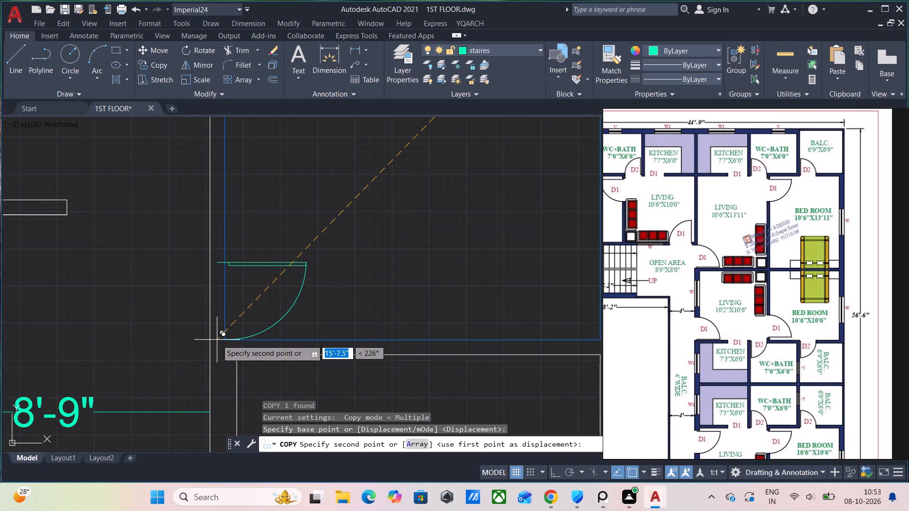
pyautogui.click(217, 340)
pyautogui.press('Escape')
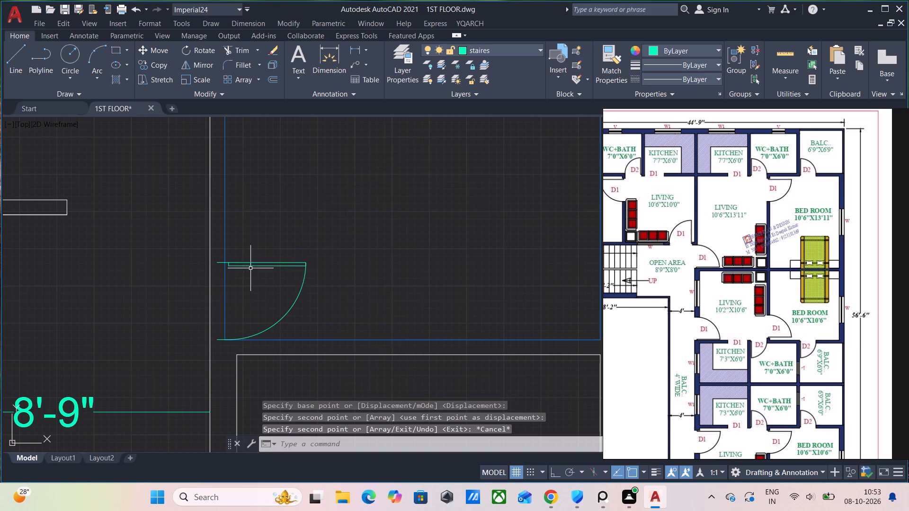
# Flip the door at the lower end of the 10'6"X13'11" living room's outer wall so its leaf hinges at the room's bottom corner.
pyautogui.click(252, 264)
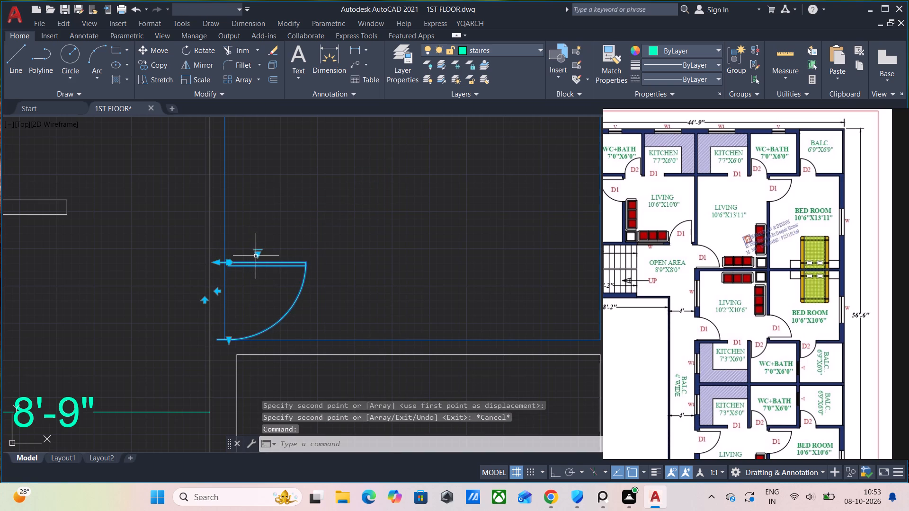
pyautogui.click(257, 256)
pyautogui.click(256, 253)
pyautogui.click(256, 253)
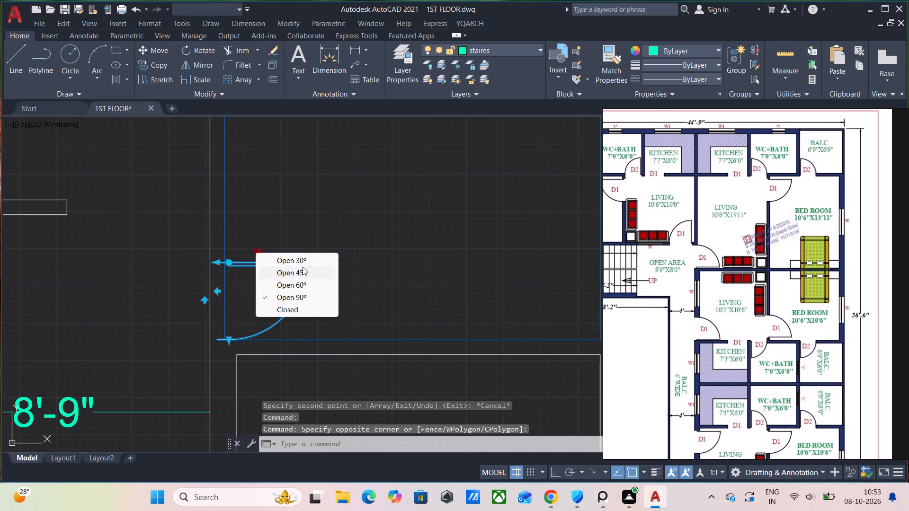
pyautogui.click(305, 202)
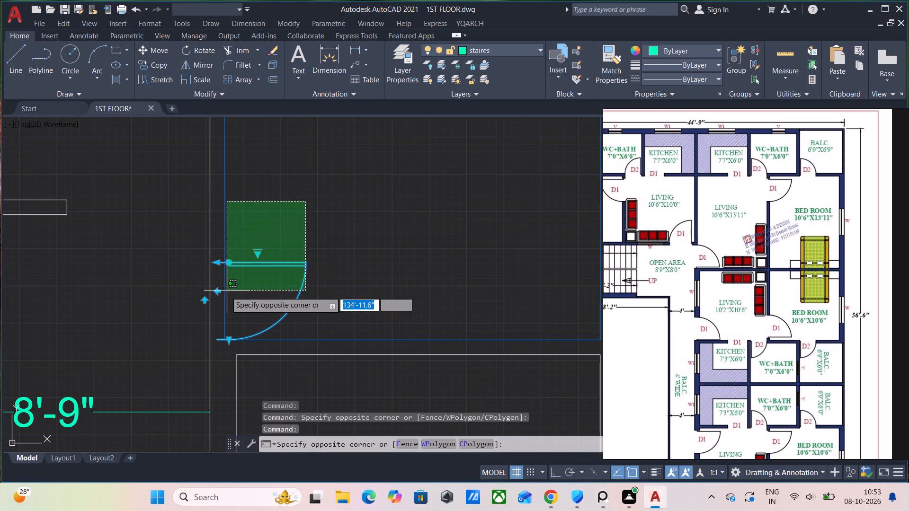
pyautogui.click(318, 238)
pyautogui.click(205, 299)
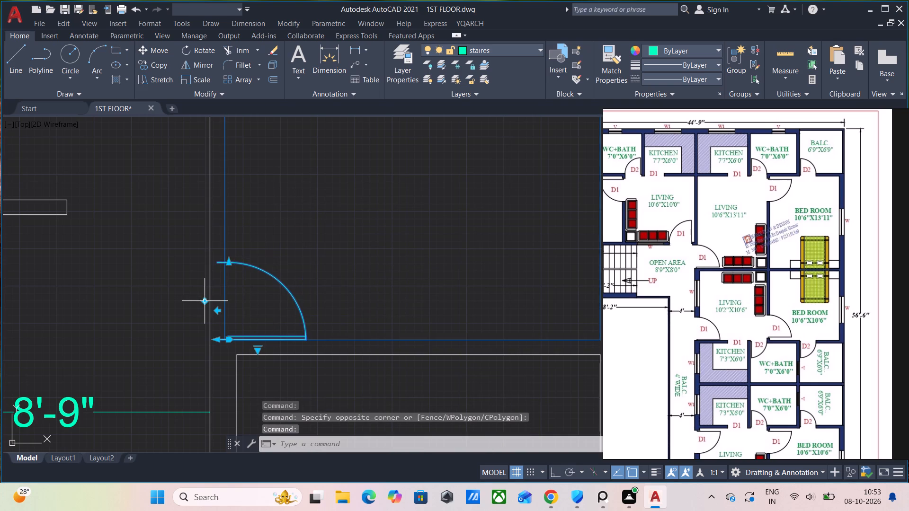
pyautogui.scroll(-1, 389, 249)
pyautogui.moveTo(399, 257); pyautogui.dragTo(363, 318, button='middle')
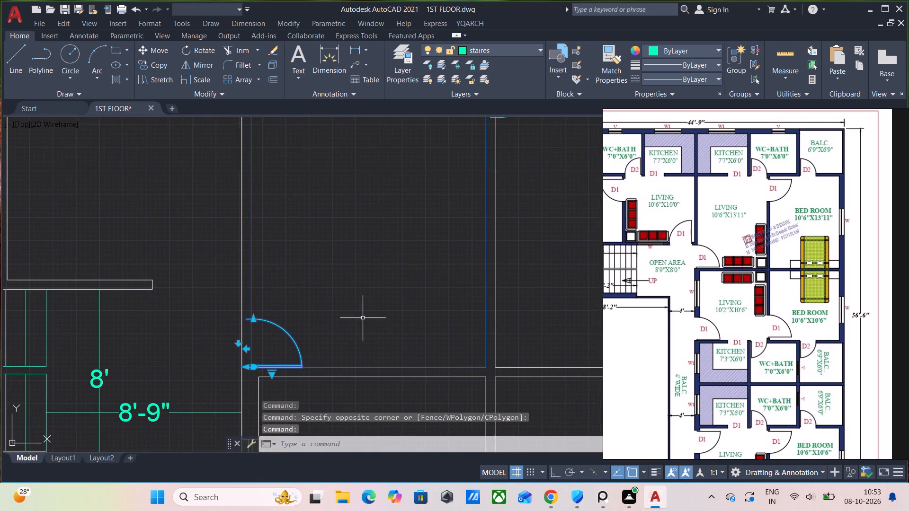
pyautogui.scroll(2, 340, 328)
pyautogui.moveTo(294, 352); pyautogui.dragTo(334, 301, button='middle')
pyautogui.press('Escape')
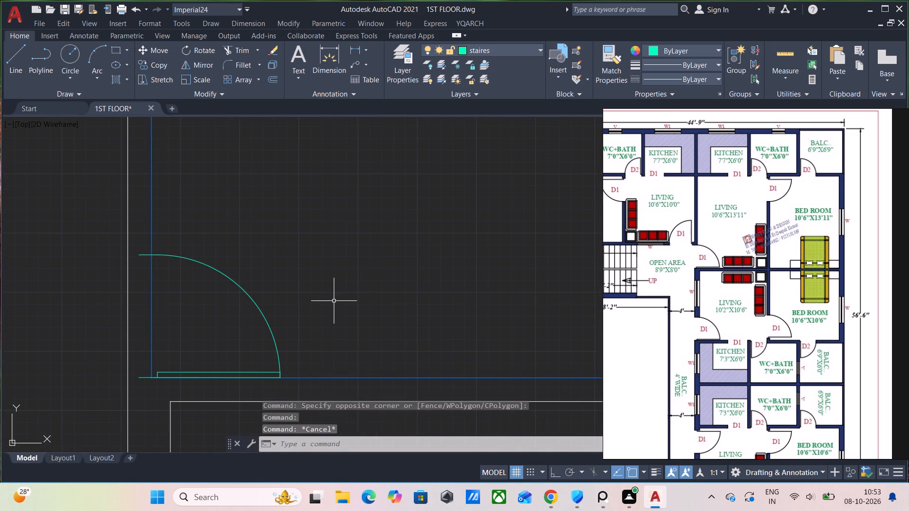
# Copy the lower 7'3"X6'0" kitchen's door into the bottom wall of the 7'7"X6'0" kitchen above the 10'6"X10'0" living room, at its WC+BATH corner.
pyautogui.scroll(-4, 334, 301)
pyautogui.scroll(-1, 385, 282)
pyautogui.moveTo(385, 282); pyautogui.dragTo(310, 330, button='middle')
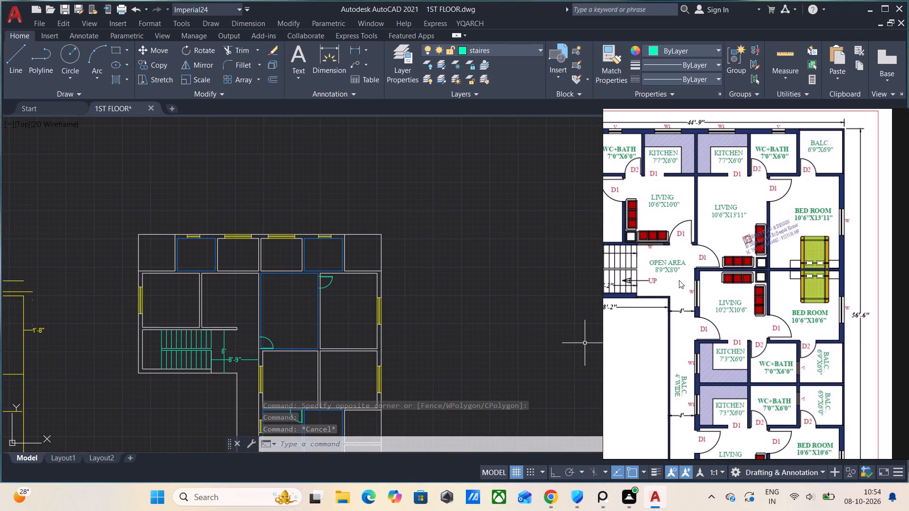
pyautogui.moveTo(683, 282); pyautogui.dragTo(746, 300, button='middle')
pyautogui.scroll(2, 309, 352)
pyautogui.scroll(-2, 312, 360)
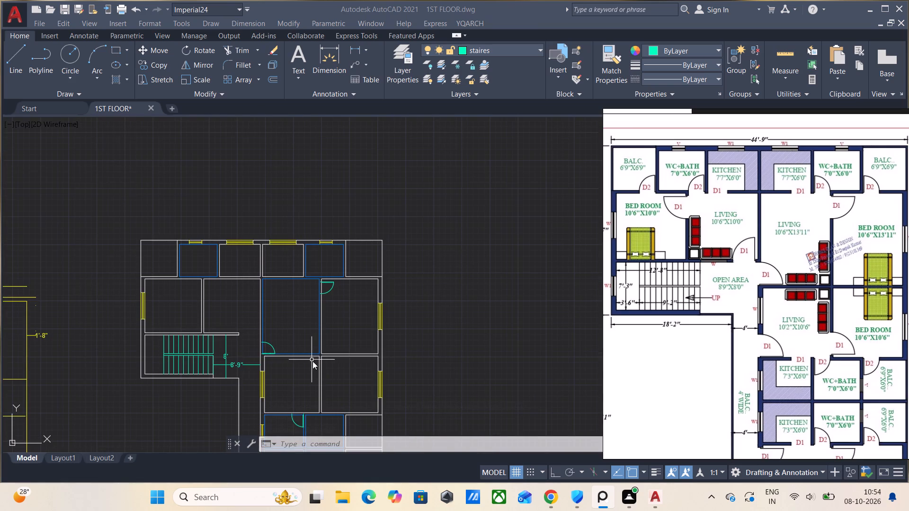
pyautogui.moveTo(315, 400); pyautogui.dragTo(342, 243, button='middle')
pyautogui.moveTo(332, 330); pyautogui.dragTo(332, 215, button='middle')
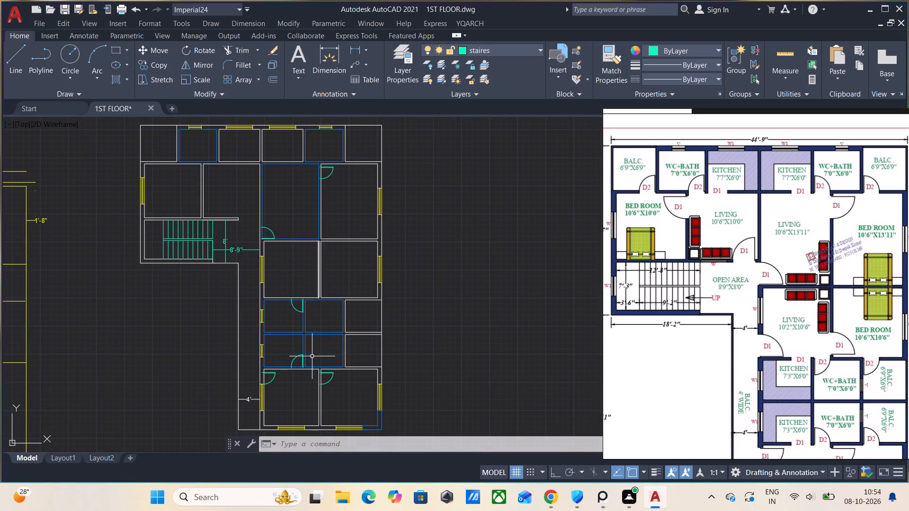
pyautogui.scroll(1, 310, 361)
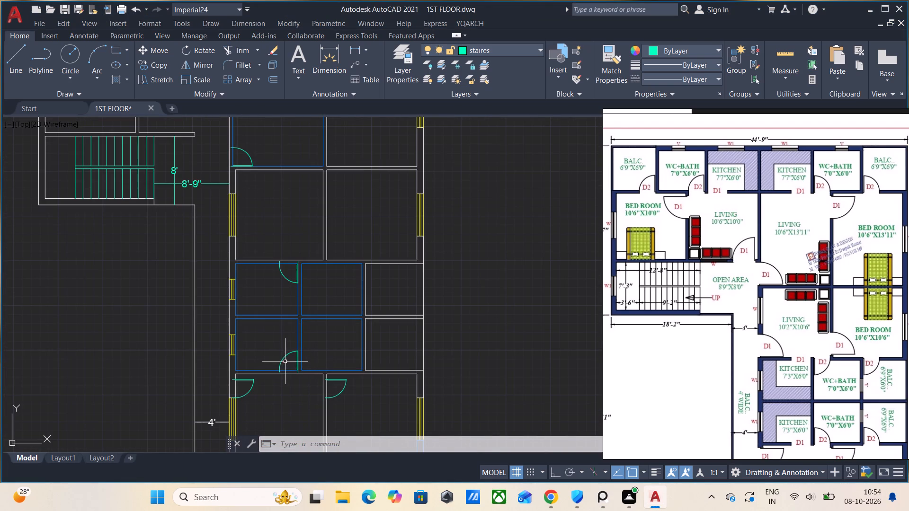
pyautogui.click(284, 361)
pyautogui.press('c')
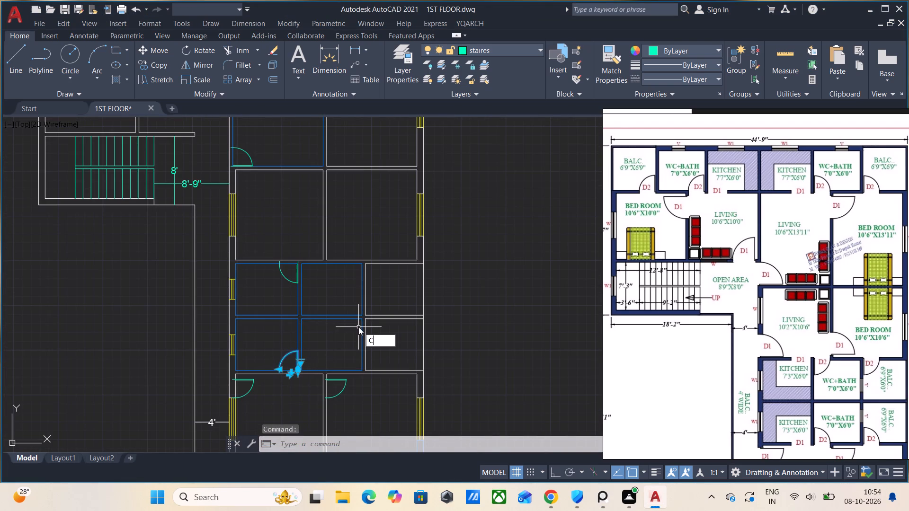
pyautogui.press('o')
pyautogui.press('Return')
pyautogui.click(300, 375)
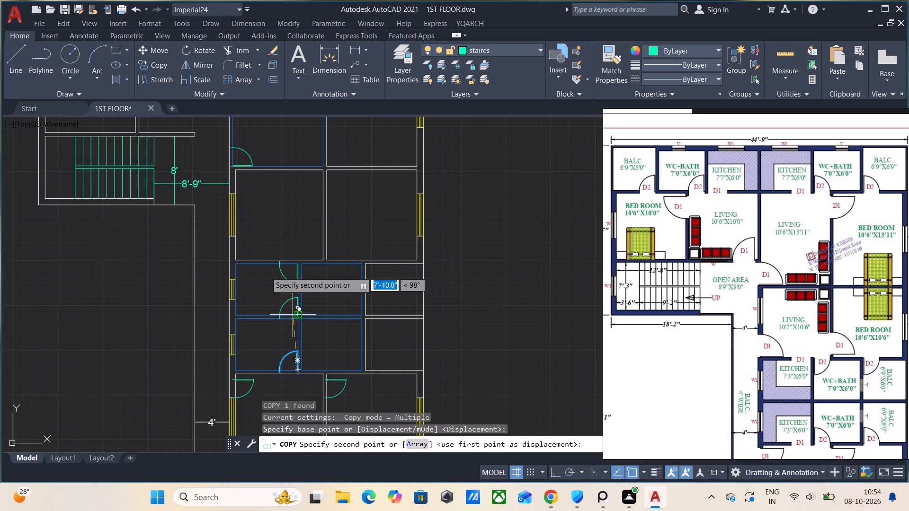
pyautogui.moveTo(175, 208); pyautogui.dragTo(193, 360, button='middle')
pyautogui.scroll(1, 202, 247)
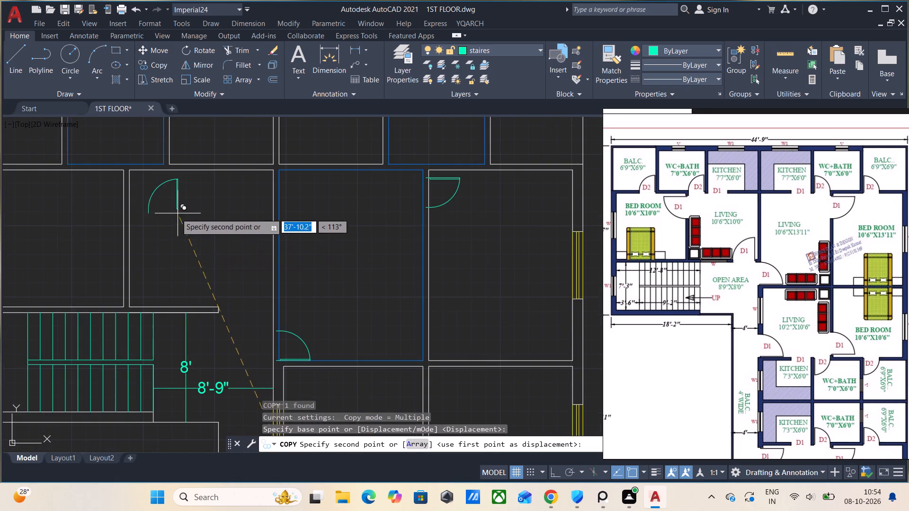
pyautogui.moveTo(164, 221); pyautogui.dragTo(249, 276, button='middle')
pyautogui.scroll(1, 245, 276)
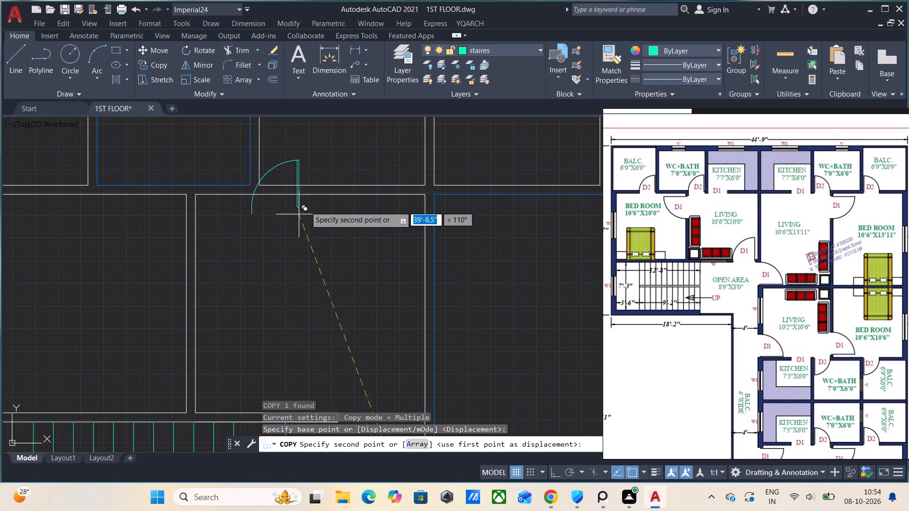
pyautogui.scroll(1, 311, 194)
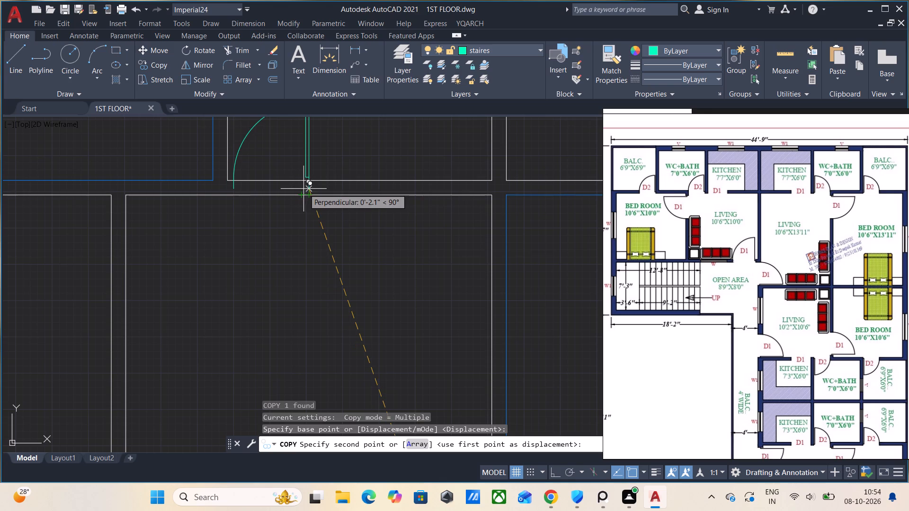
pyautogui.click(303, 188)
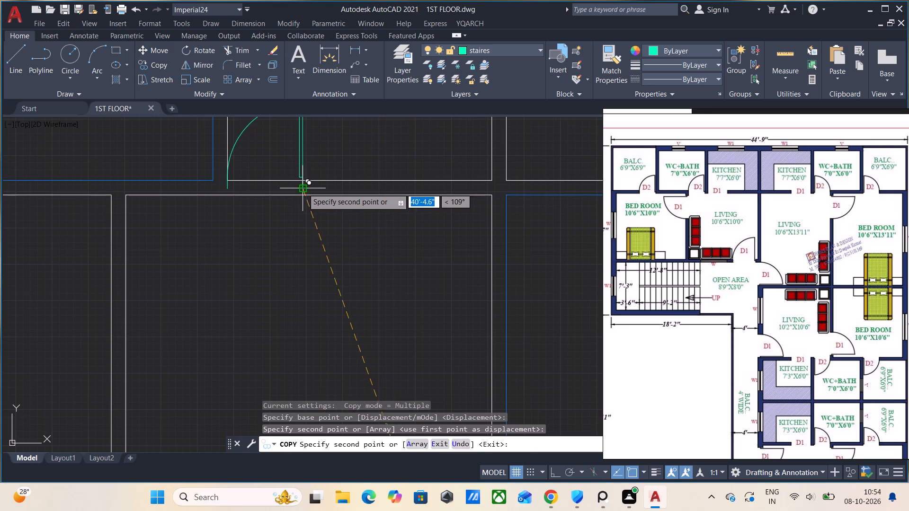
pyautogui.scroll(-1, 376, 226)
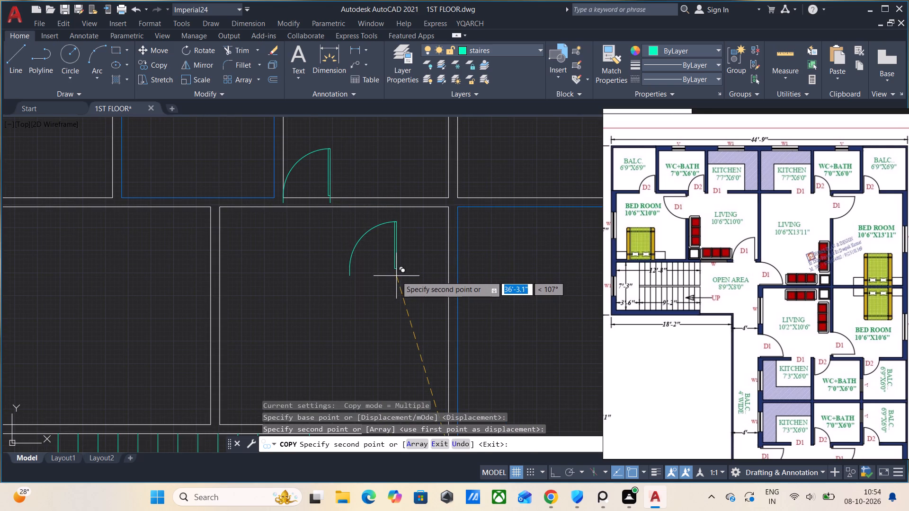
pyautogui.moveTo(394, 276); pyautogui.dragTo(299, 311, button='middle')
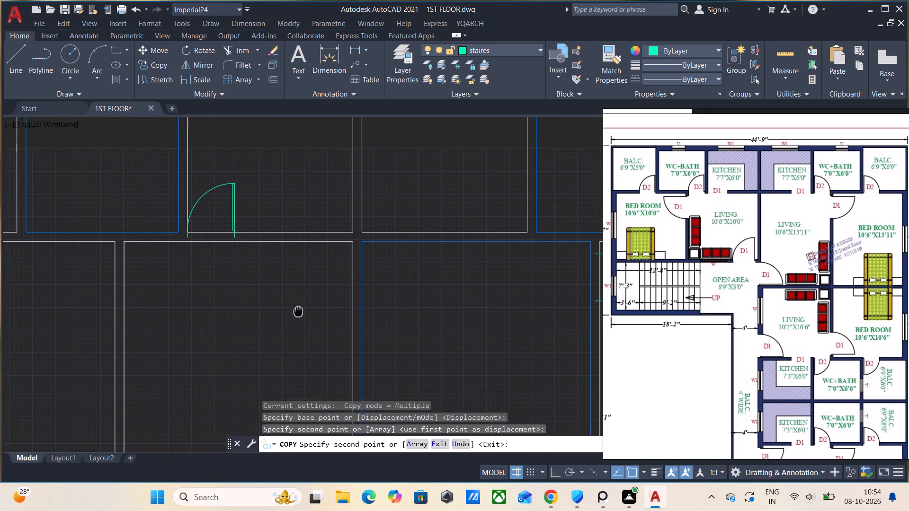
pyautogui.moveTo(299, 311); pyautogui.dragTo(302, 315, button='middle')
pyautogui.scroll(-2, 527, 259)
pyautogui.moveTo(506, 289); pyautogui.dragTo(416, 319, button='middle')
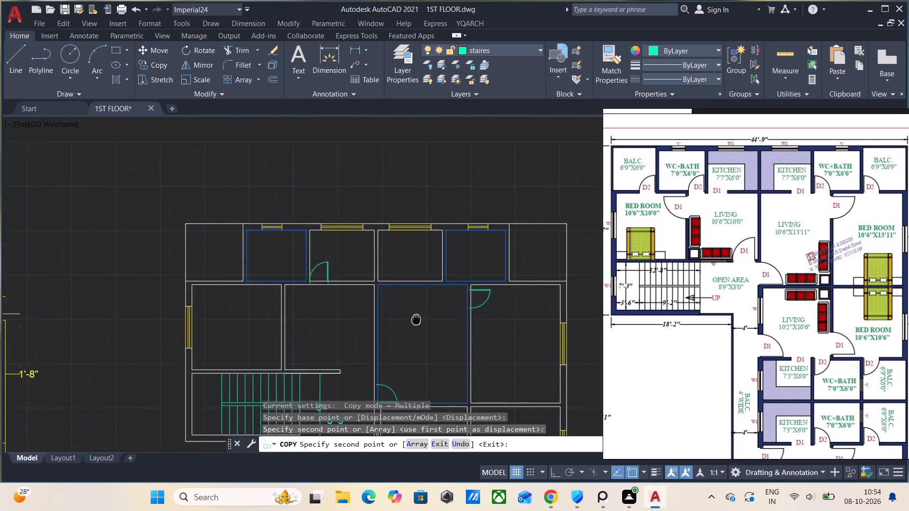
pyautogui.moveTo(416, 319); pyautogui.dragTo(385, 322, button='middle')
pyautogui.scroll(1, 388, 304)
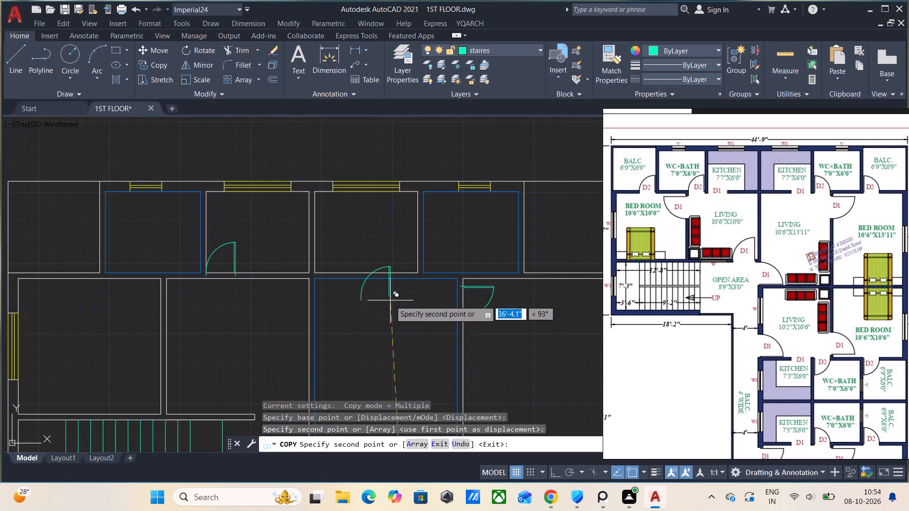
pyautogui.press('Escape')
# Mirror the copied kitchen door across the wall between the two 7'7"X6'0" kitchens, keeping the original door.
pyautogui.click(233, 253)
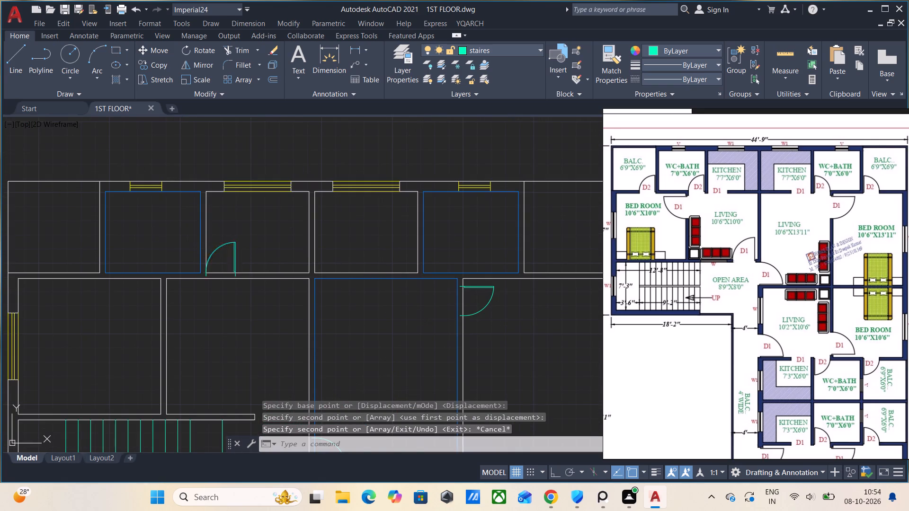
pyautogui.write('MI')
pyautogui.press('Return')
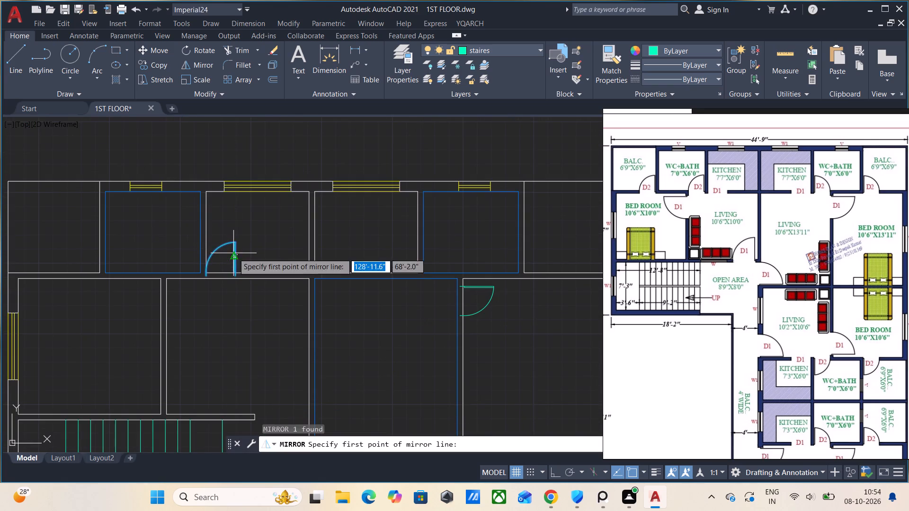
pyautogui.scroll(2, 318, 189)
pyautogui.click(303, 168)
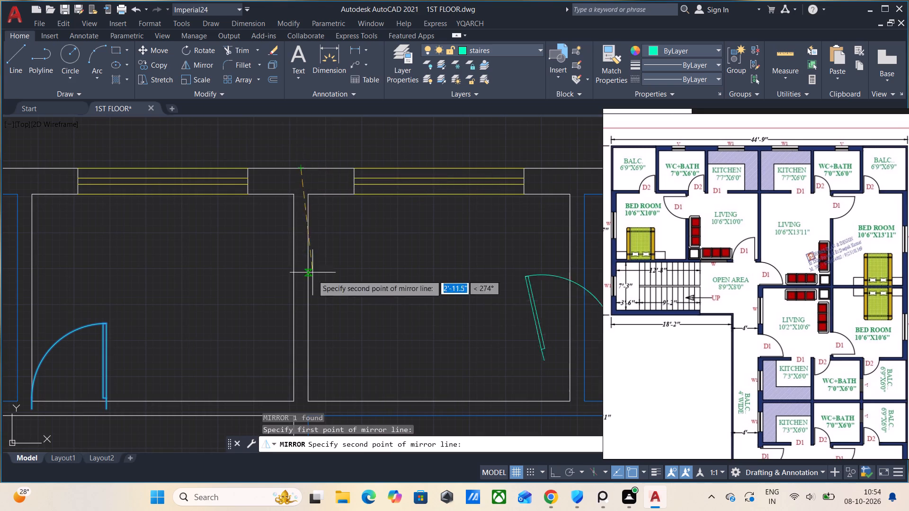
pyautogui.moveTo(307, 354); pyautogui.dragTo(317, 210, button='middle')
pyautogui.scroll(-3, 304, 302)
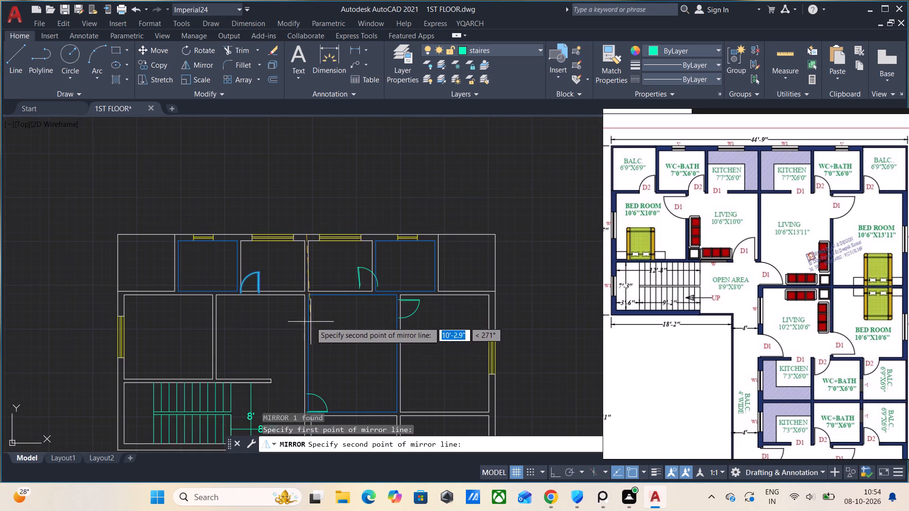
pyautogui.scroll(1, 306, 361)
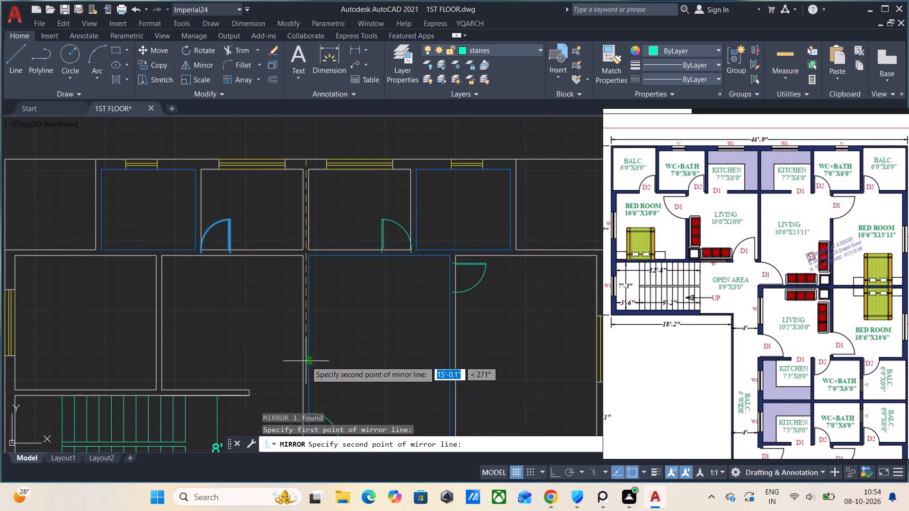
pyautogui.click(306, 361)
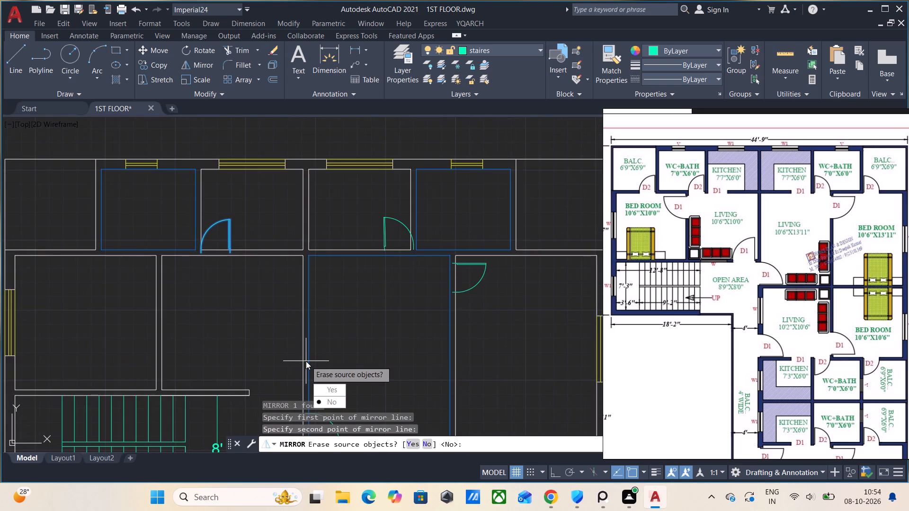
pyautogui.moveTo(328, 400); pyautogui.dragTo(306, 361)
# Move the mirrored door so its swing end meets the bottom WC+BATH-side corner of the kitchen above the 10'6"X13'11" living room.
pyautogui.scroll(2, 400, 212)
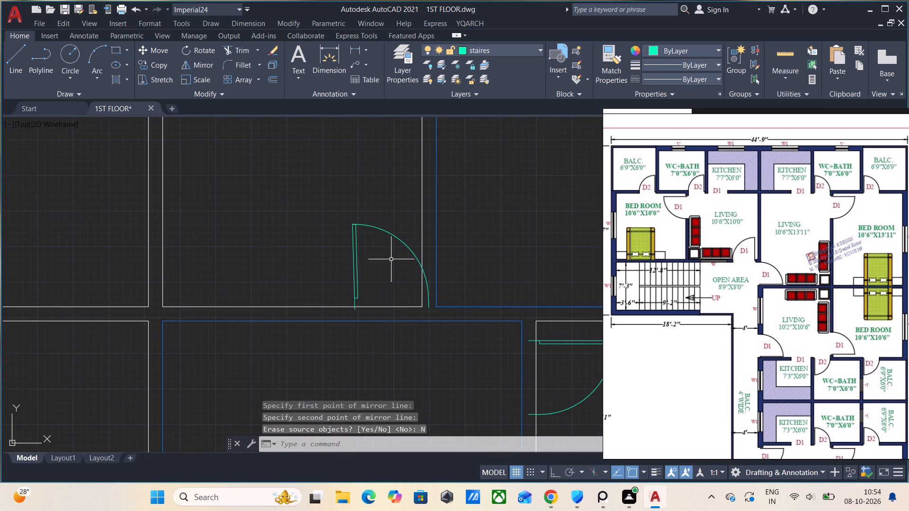
pyautogui.click(356, 281)
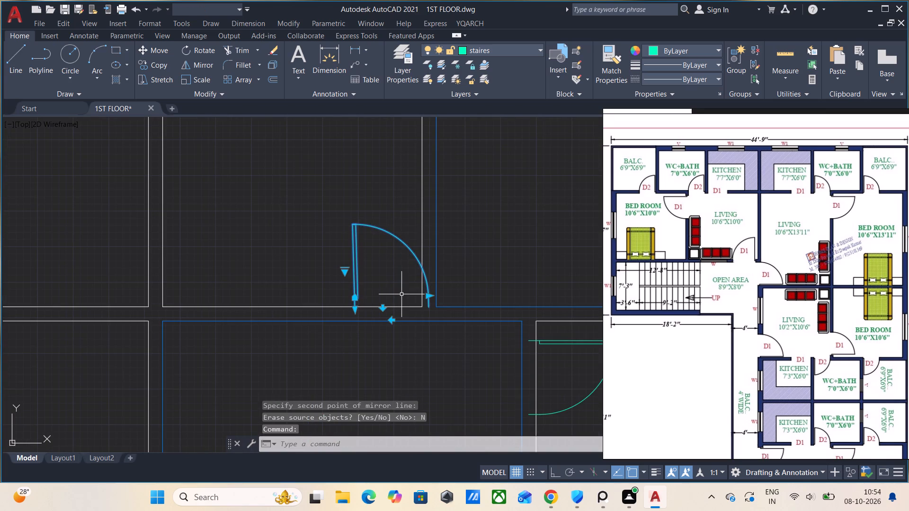
pyautogui.press('m')
pyautogui.press('Return')
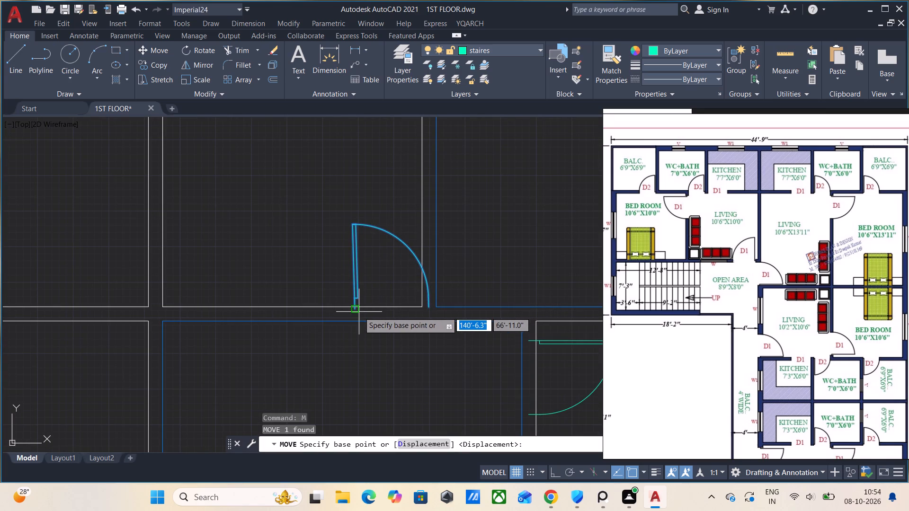
pyautogui.scroll(2, 374, 325)
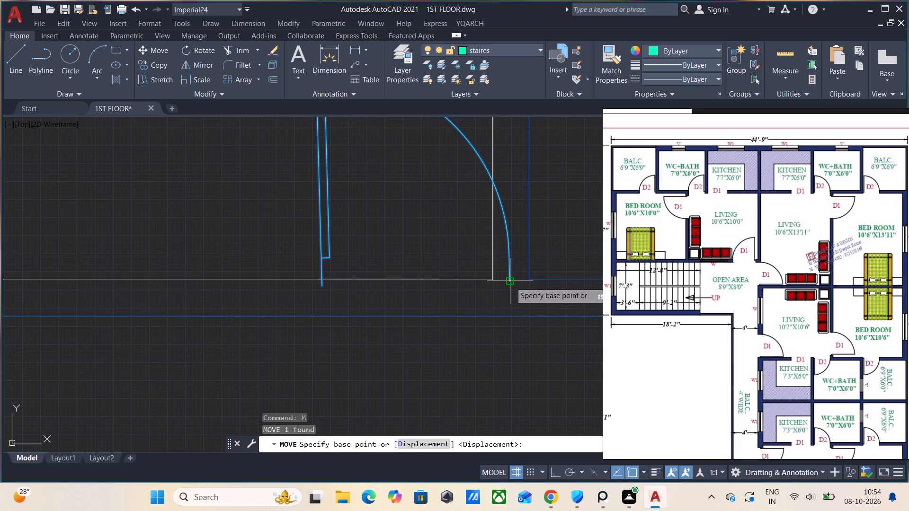
pyautogui.click(510, 282)
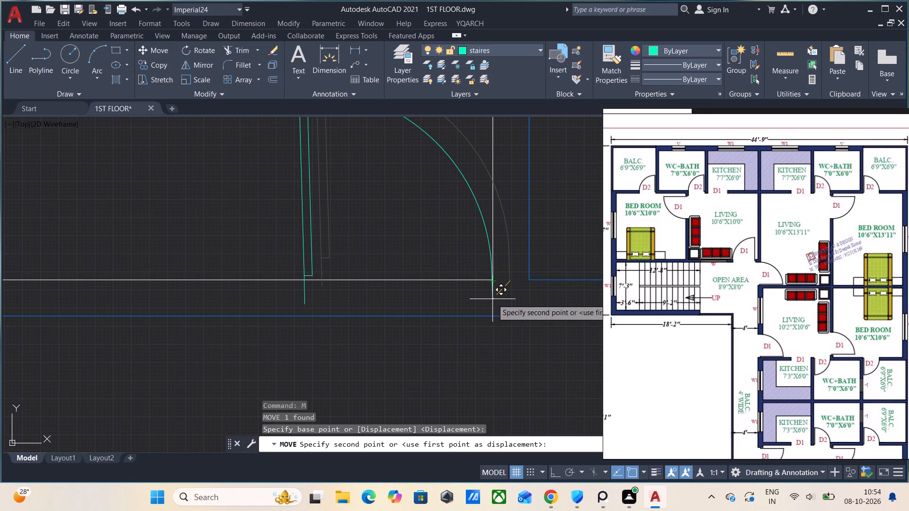
pyautogui.click(492, 299)
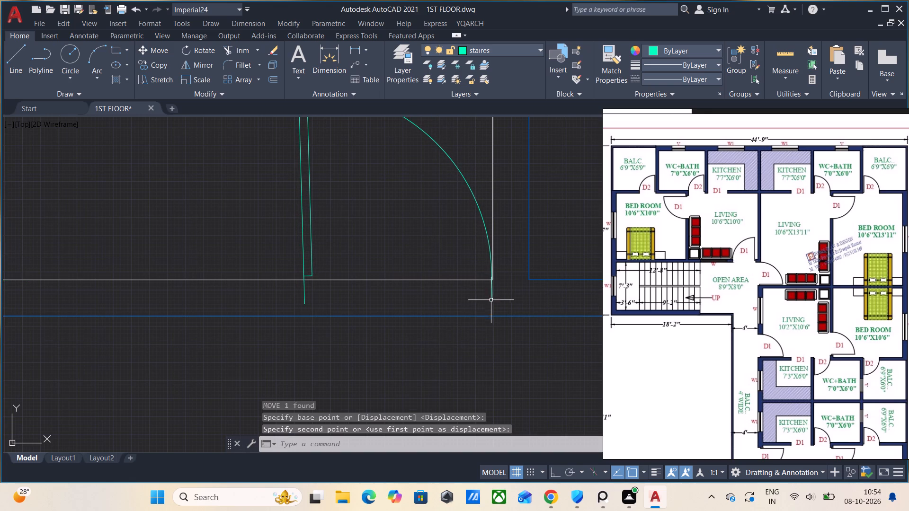
# Nudge the door of the 7'7"X6'0" kitchen above the 10'6"X13'11" living room so its swing side meets the WC+BATH-side wall line.
pyautogui.scroll(1, 492, 298)
pyautogui.moveTo(487, 311); pyautogui.dragTo(470, 381, button='middle')
pyautogui.scroll(1, 474, 371)
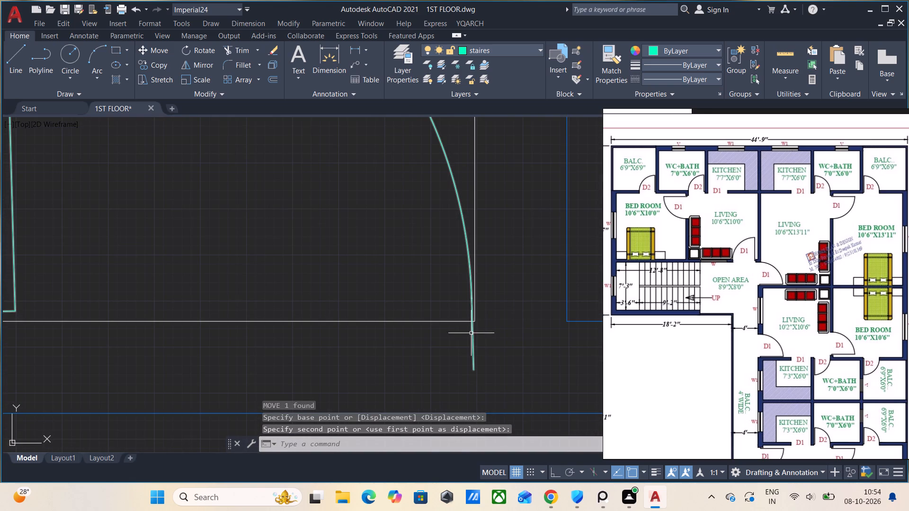
pyautogui.click(470, 342)
pyautogui.click(466, 347)
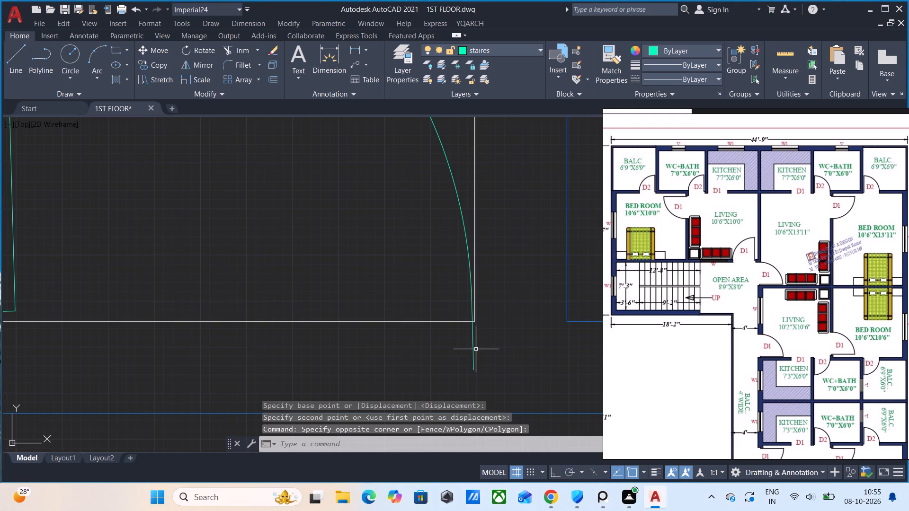
pyautogui.click(473, 349)
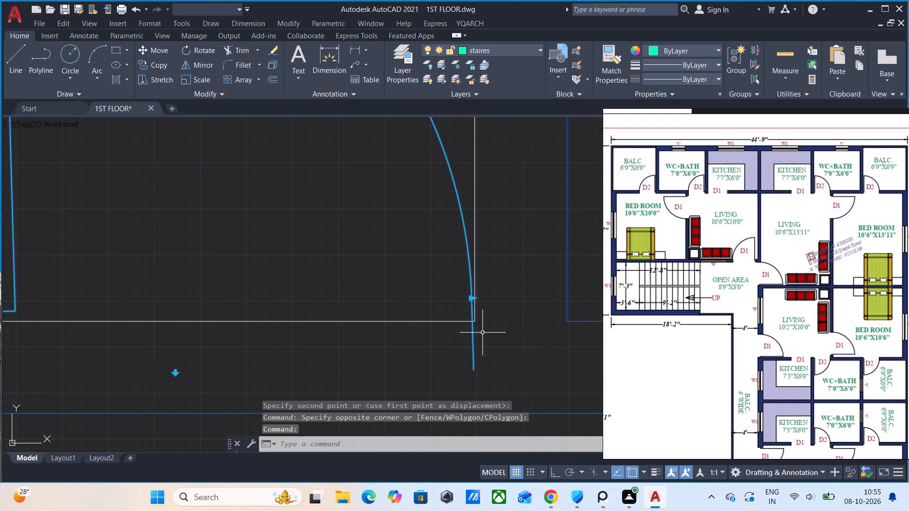
pyautogui.press('m')
pyautogui.press('Return')
pyautogui.scroll(2, 463, 306)
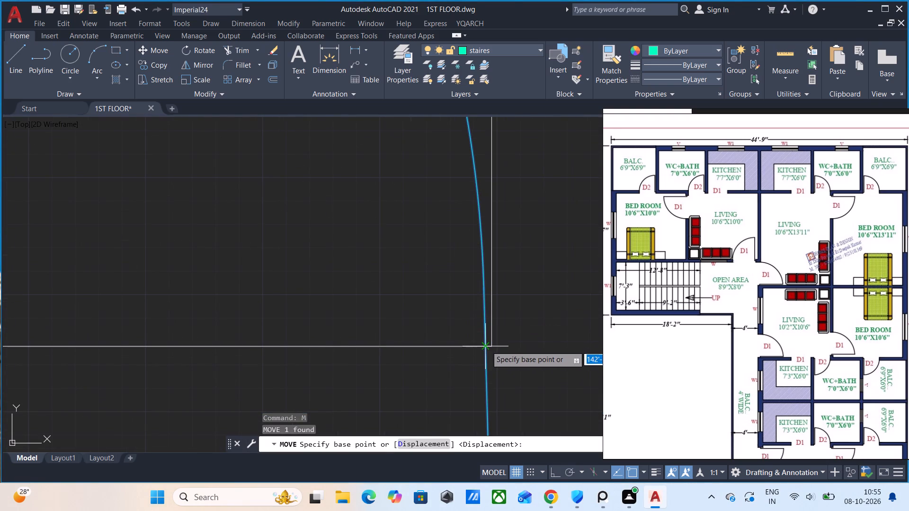
pyautogui.click(486, 346)
pyautogui.click(492, 346)
pyautogui.scroll(-3, 423, 306)
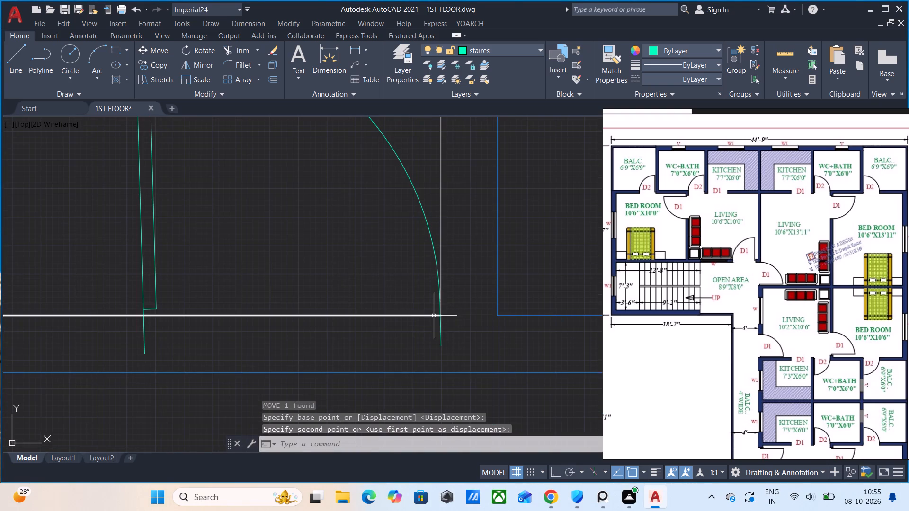
pyautogui.scroll(-2, 437, 322)
pyautogui.press('Escape')
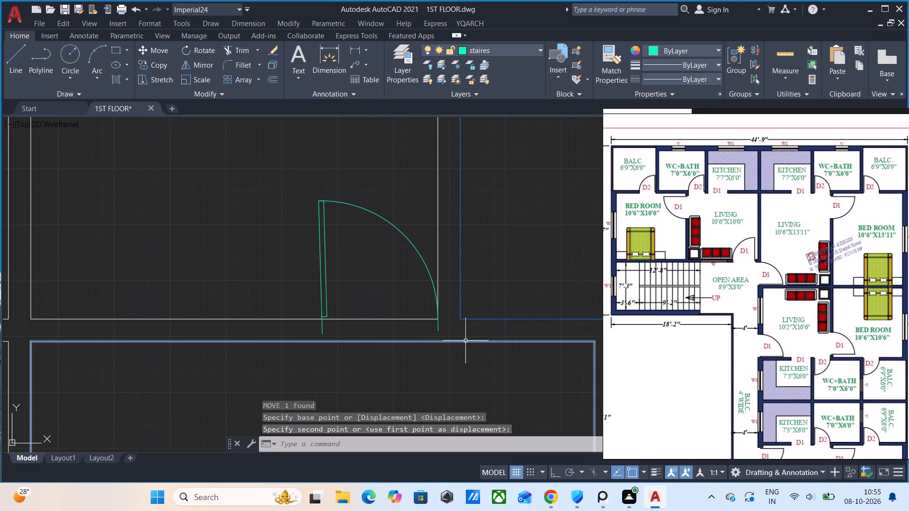
# Compare the door positions in the upper rooms with the 1ST FLOOR reference plan.
pyautogui.scroll(-3, 465, 341)
pyautogui.moveTo(446, 375); pyautogui.dragTo(419, 321, button='middle')
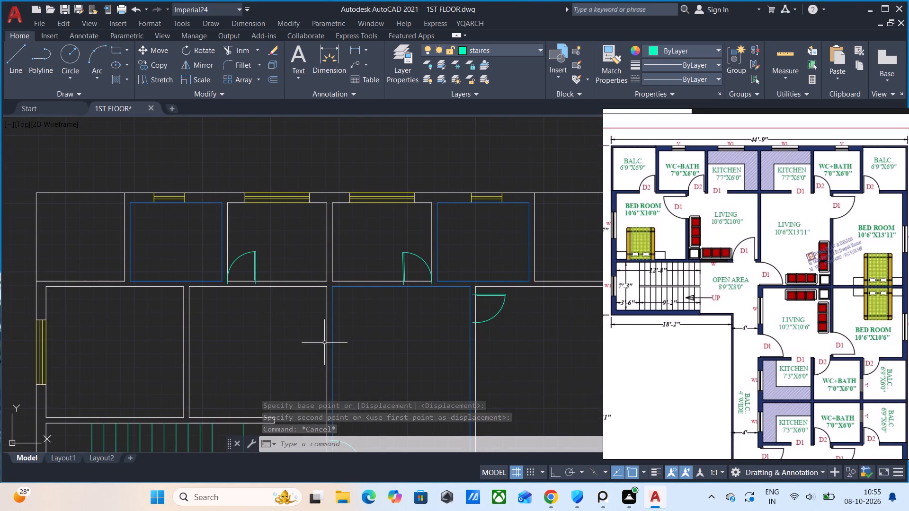
pyautogui.moveTo(422, 357); pyautogui.dragTo(365, 354, button='middle')
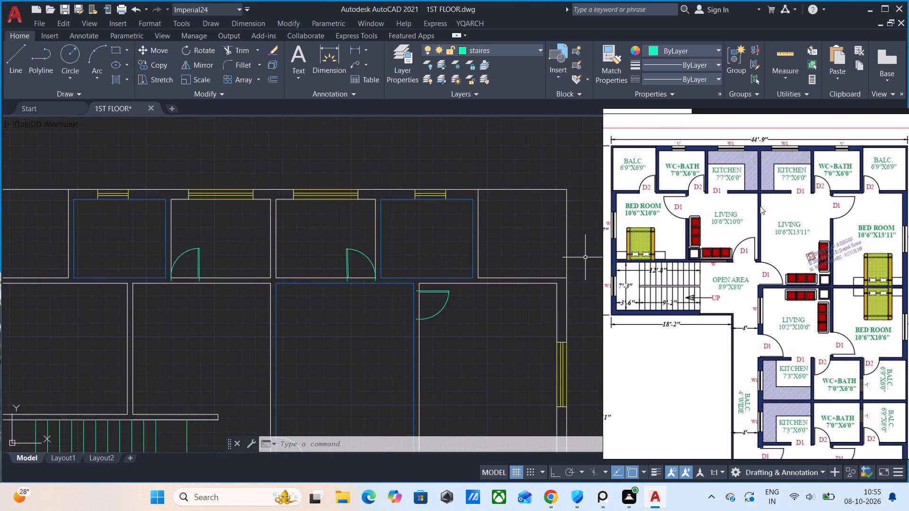
pyautogui.scroll(-1, 837, 229)
pyautogui.moveTo(832, 276); pyautogui.dragTo(779, 243, button='middle')
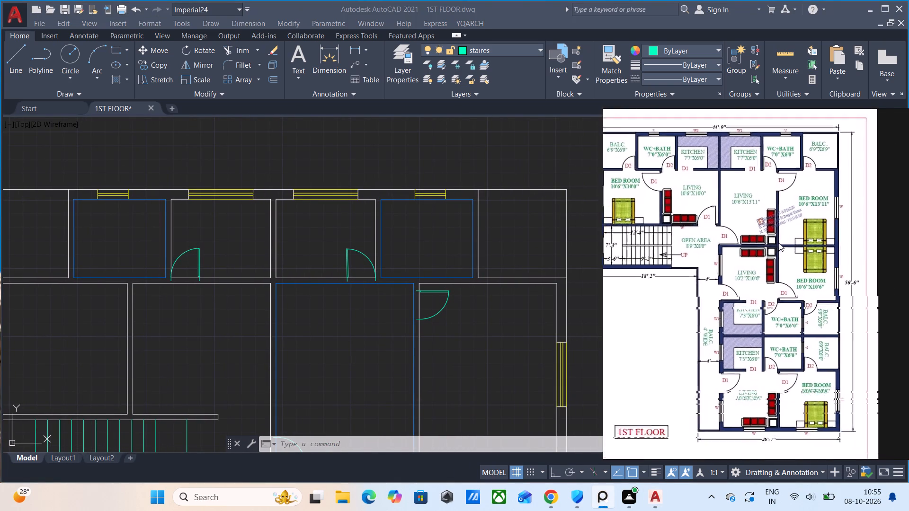
pyautogui.moveTo(779, 243); pyautogui.dragTo(836, 243, button='middle')
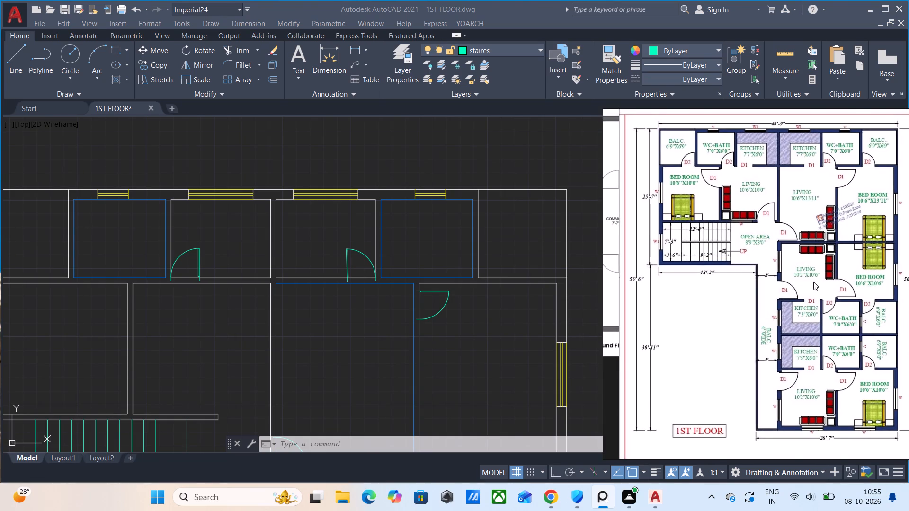
pyautogui.scroll(2, 824, 292)
pyautogui.scroll(-2, 829, 302)
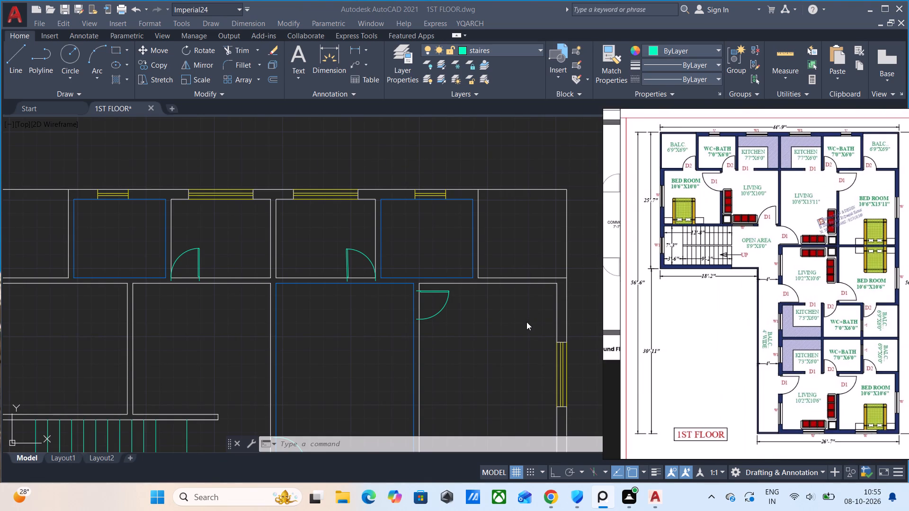
# Copy the upper 7'3"X6'0" kitchen's door into the top wall of the adjacent WC+BATH, at its kitchen-side corner.
pyautogui.moveTo(522, 326); pyautogui.dragTo(493, 307, button='middle')
pyautogui.scroll(-1, 479, 379)
pyautogui.moveTo(478, 380); pyautogui.dragTo(474, 215, button='middle')
pyautogui.scroll(1, 428, 367)
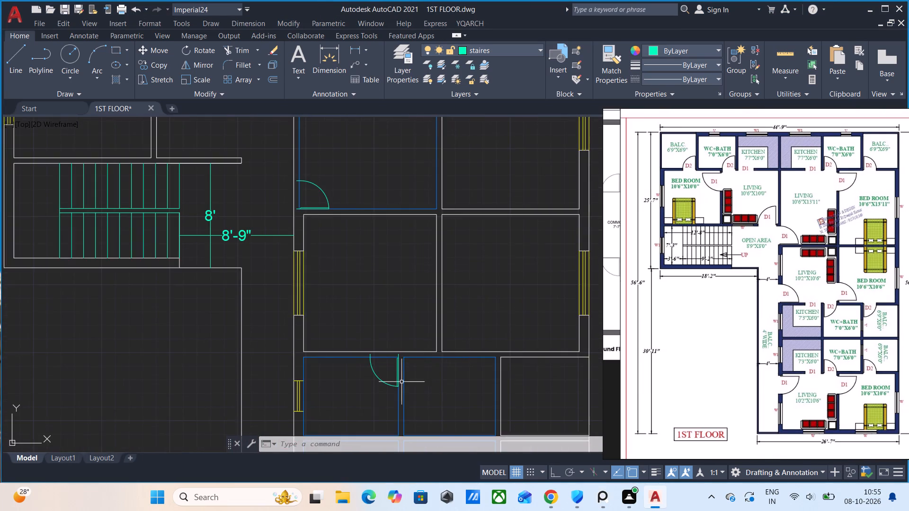
pyautogui.moveTo(398, 381); pyautogui.dragTo(417, 279, button='middle')
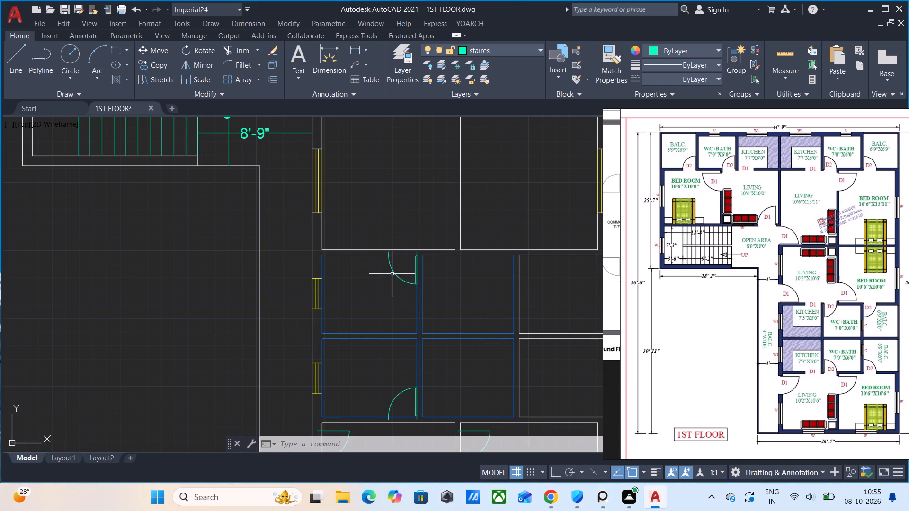
pyautogui.click(392, 270)
pyautogui.write('CO')
pyautogui.press('Return')
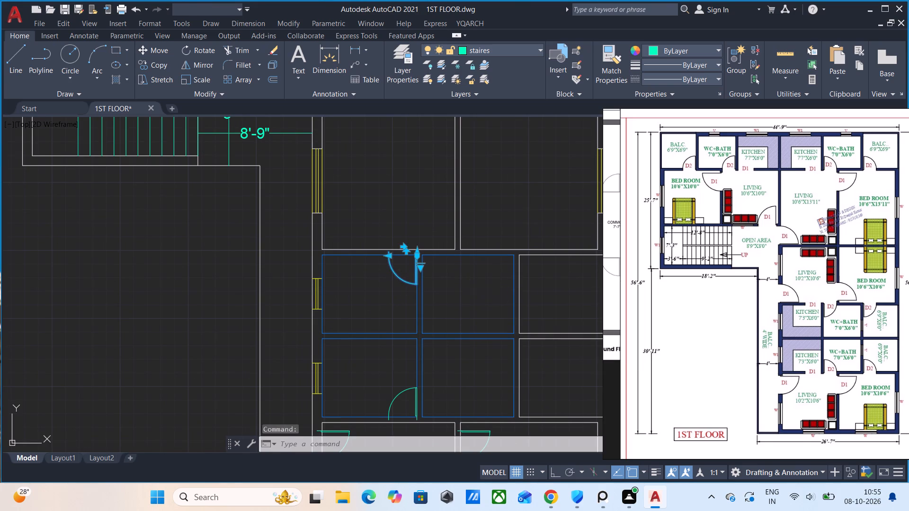
pyautogui.scroll(2, 462, 275)
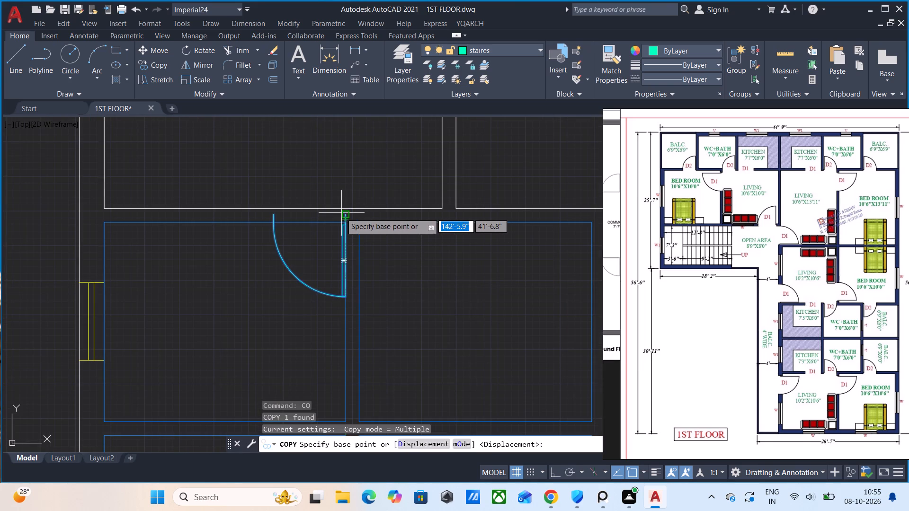
pyautogui.click(342, 213)
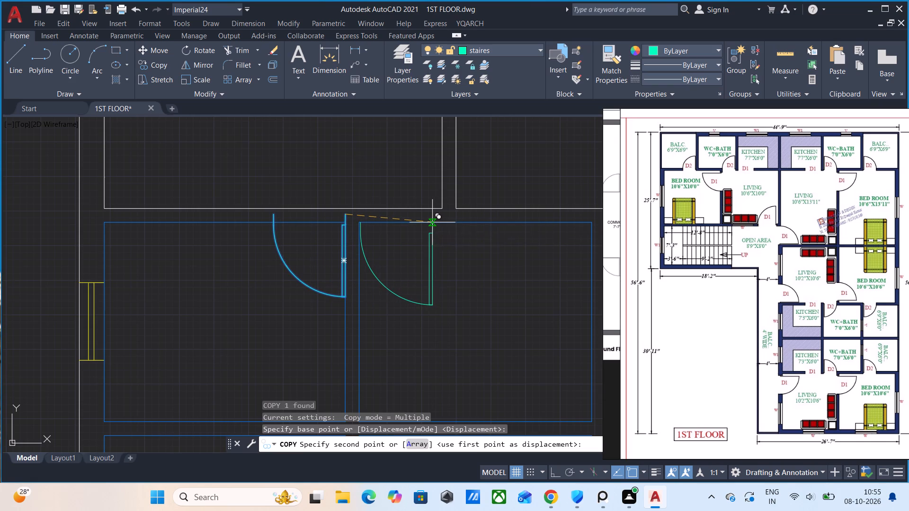
pyautogui.click(432, 222)
pyautogui.press('Escape')
# Flip the copied WC+BATH door so its leaf hinges at the kitchen-side corner.
pyautogui.click(429, 260)
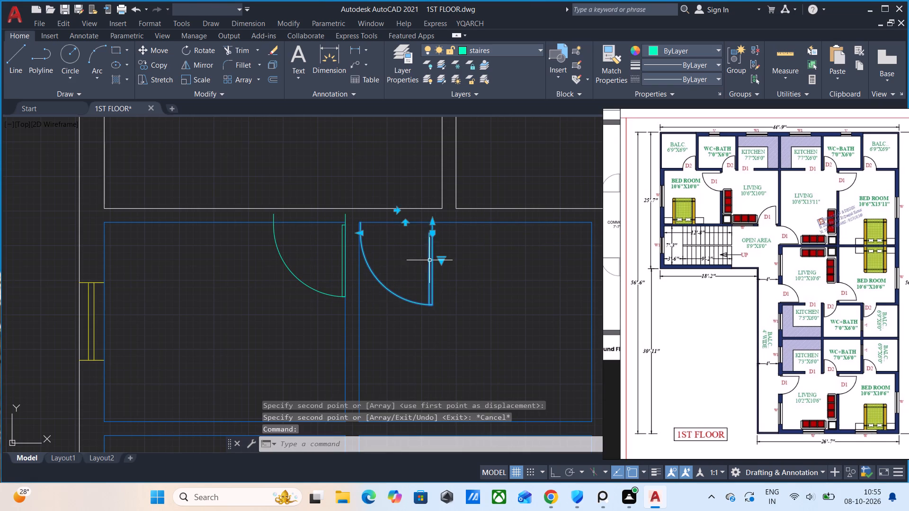
pyautogui.click(398, 212)
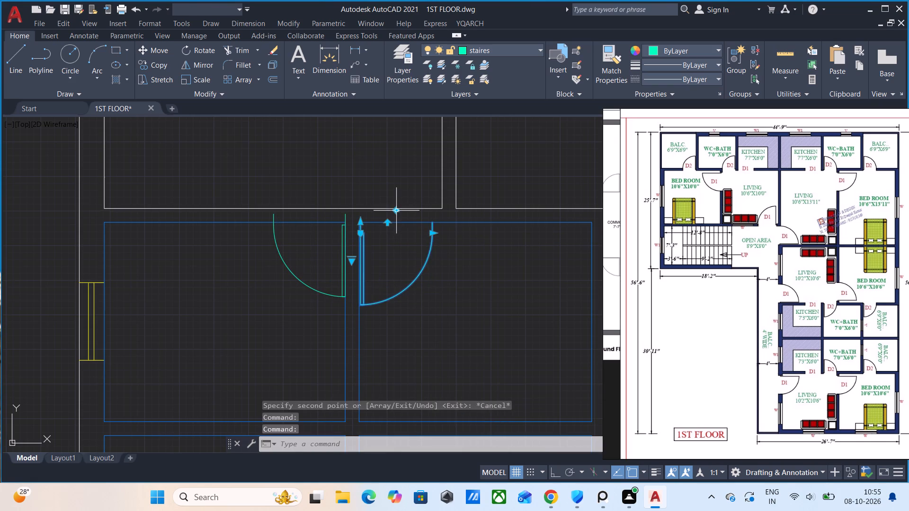
pyautogui.scroll(2, 450, 279)
pyautogui.press('Escape')
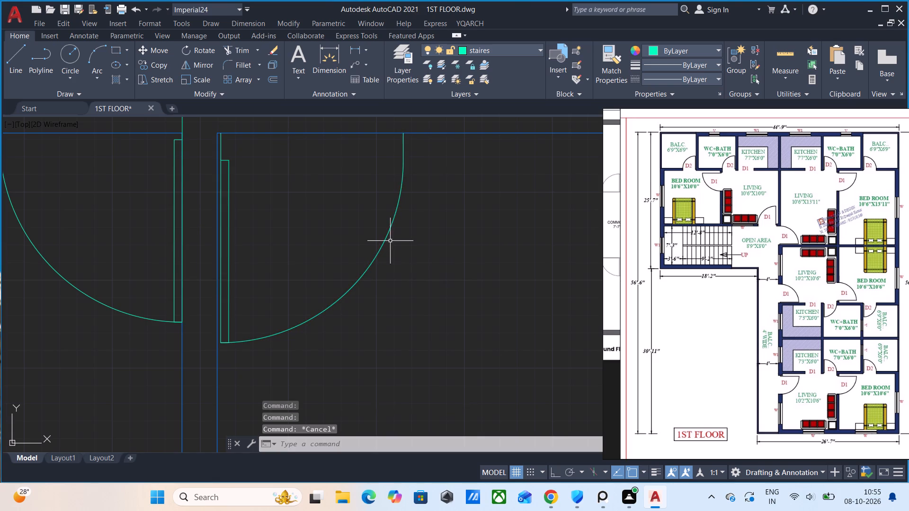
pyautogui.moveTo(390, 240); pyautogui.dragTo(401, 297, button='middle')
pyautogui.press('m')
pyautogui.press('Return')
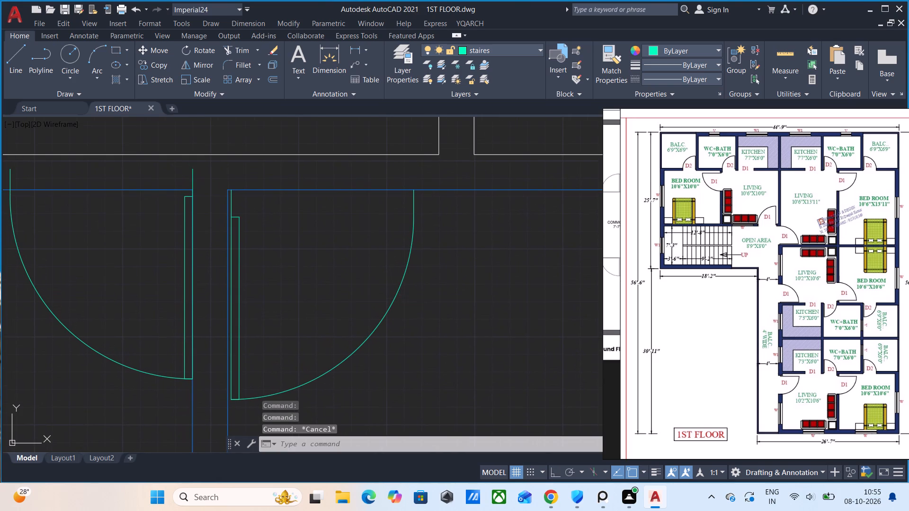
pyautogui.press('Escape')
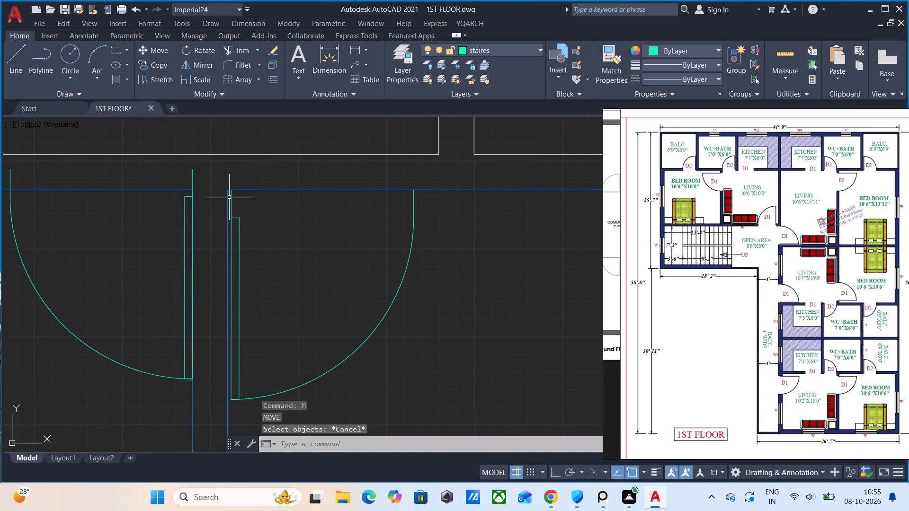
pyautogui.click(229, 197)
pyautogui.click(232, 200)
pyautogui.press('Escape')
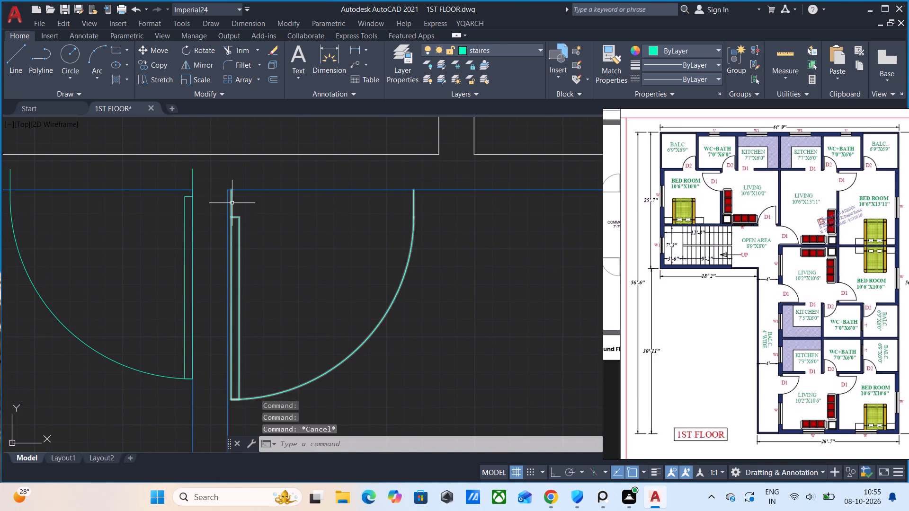
# Move the flipped WC+BATH door so the end of its hinge jamb meets the room's top kitchen-side corner.
pyautogui.click(232, 203)
pyautogui.press('m')
pyautogui.press('Return')
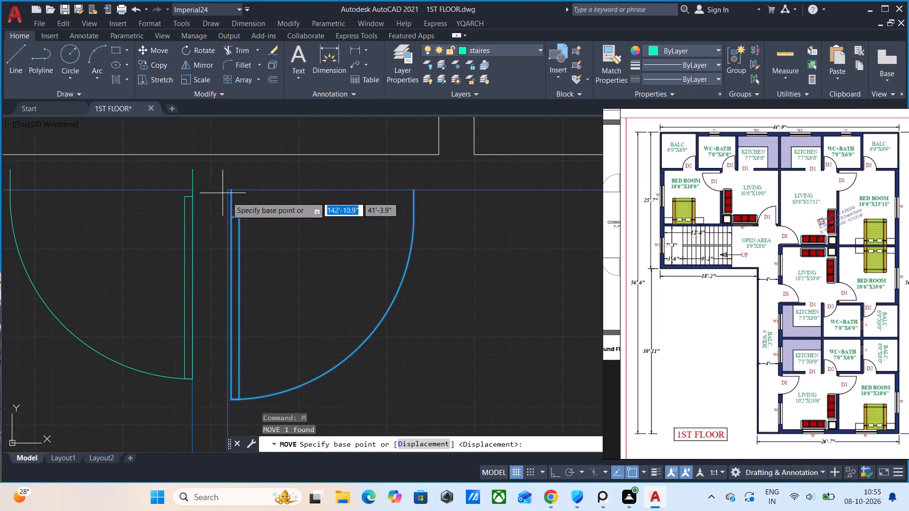
pyautogui.scroll(2, 238, 206)
pyautogui.click(221, 163)
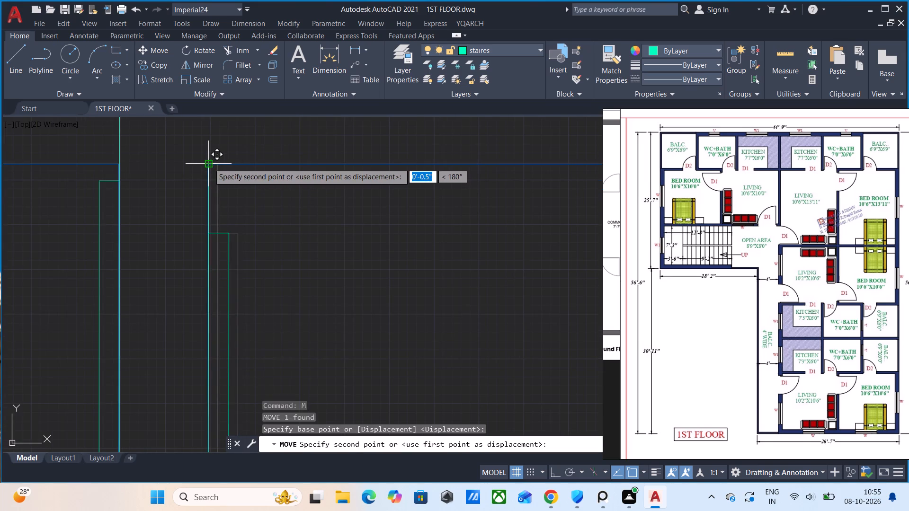
pyautogui.click(209, 163)
pyautogui.scroll(-2, 112, 176)
pyautogui.moveTo(136, 202); pyautogui.dragTo(189, 232, button='middle')
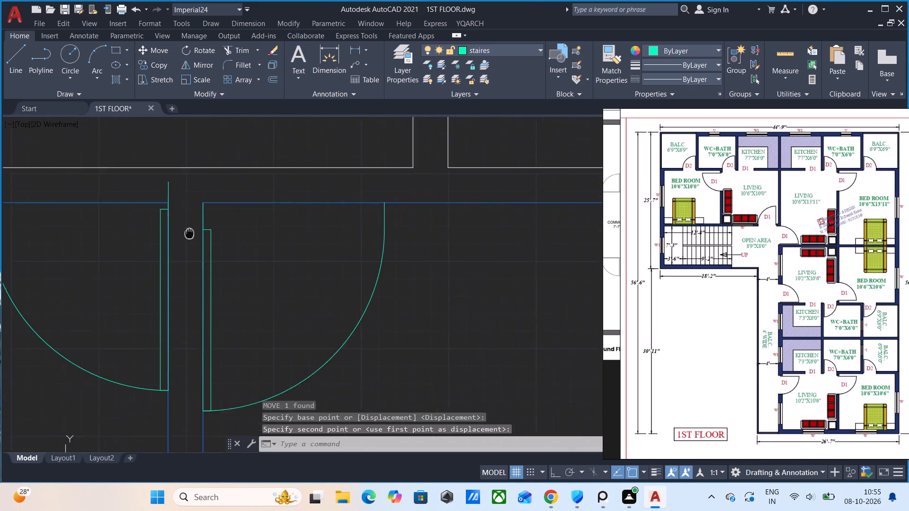
pyautogui.moveTo(189, 232); pyautogui.dragTo(228, 249, button='middle')
# Move the upper 7'3"X6'0" kitchen's door so its hinge side meets the kitchen's top WC+BATH-side corner.
pyautogui.scroll(2, 219, 214)
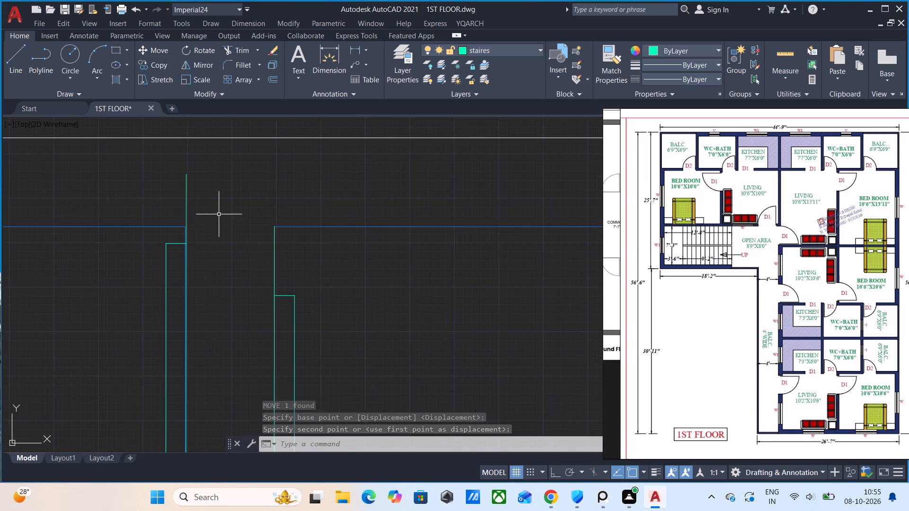
pyautogui.scroll(2, 188, 207)
pyautogui.click(180, 189)
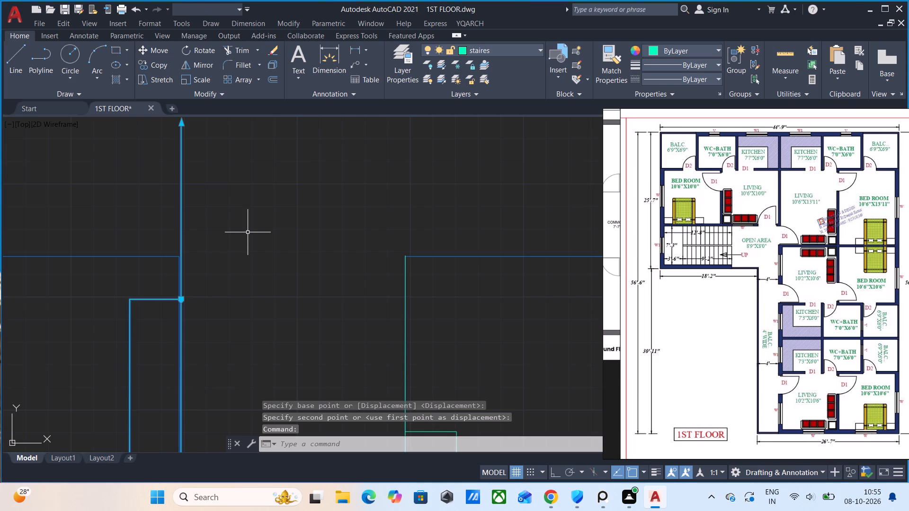
pyautogui.press('m')
pyautogui.press('Return')
pyautogui.click(183, 259)
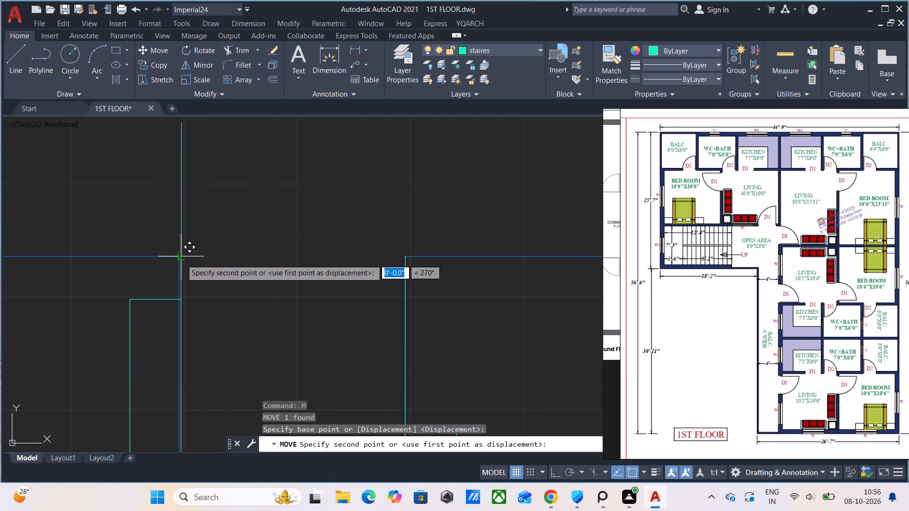
pyautogui.click(177, 257)
pyautogui.scroll(-3, 222, 247)
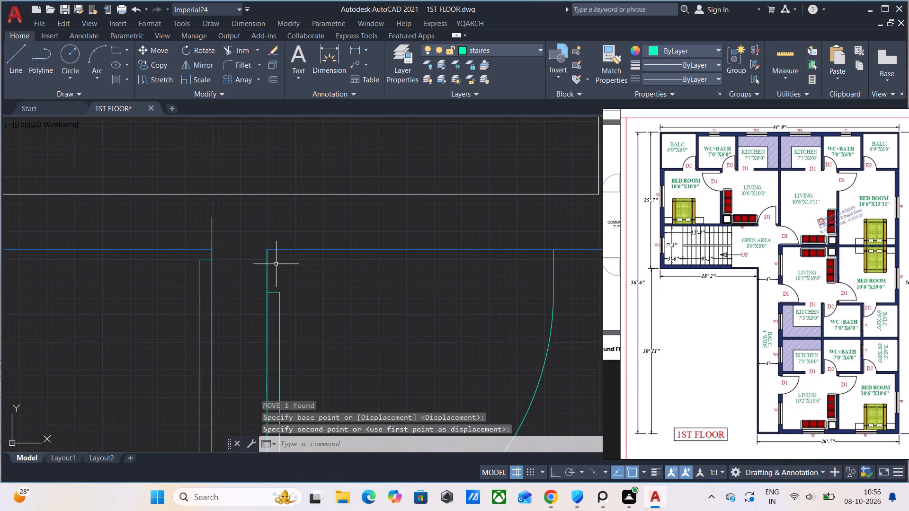
# Move the WC+BATH door straight up into the wall so its jamb ends align with those of the adjacent kitchen door.
pyautogui.click(279, 296)
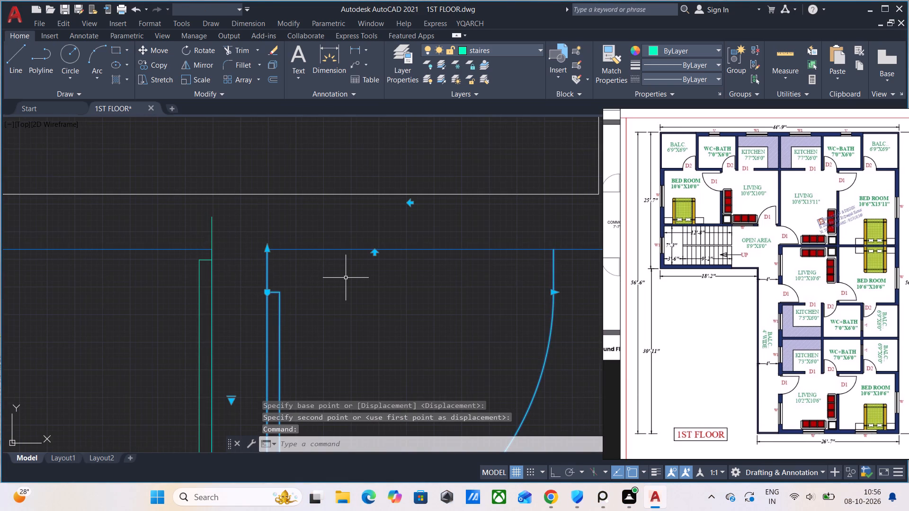
pyautogui.press('m')
pyautogui.press('Return')
pyautogui.click(265, 253)
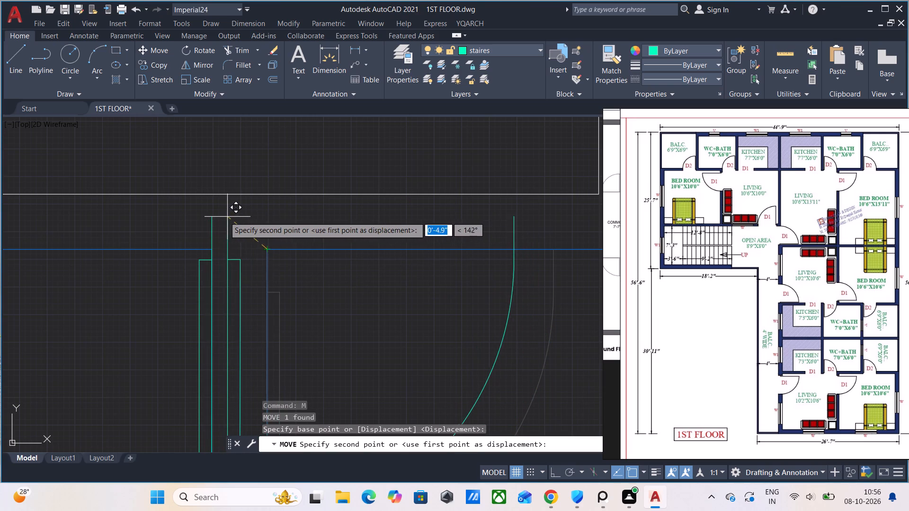
pyautogui.click(267, 218)
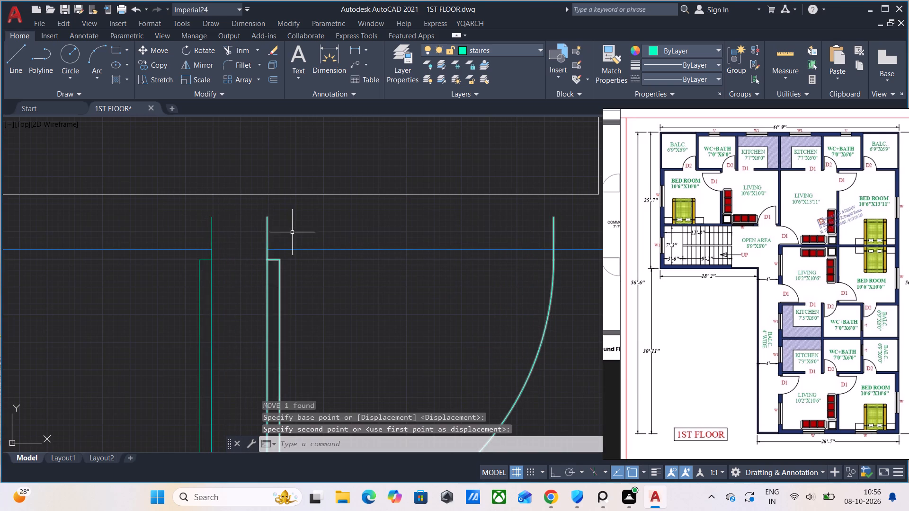
pyautogui.scroll(-2, 526, 309)
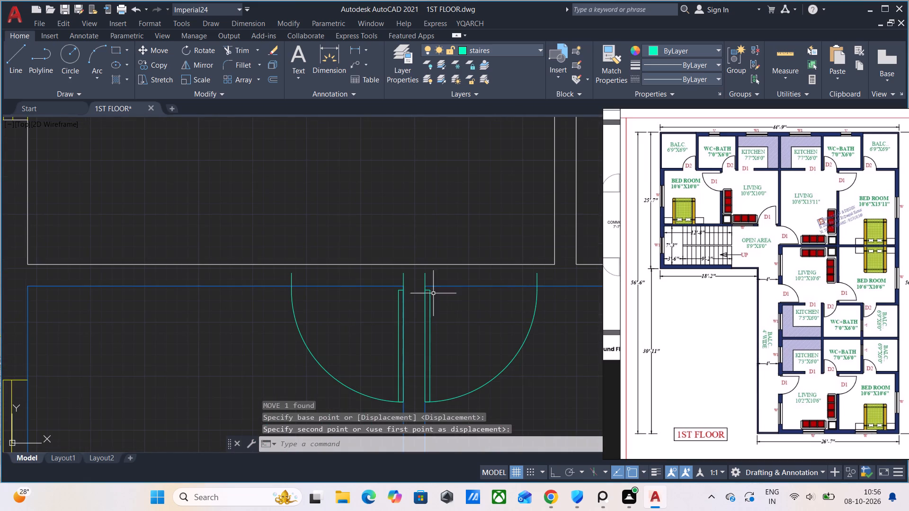
pyautogui.moveTo(481, 308); pyautogui.dragTo(390, 313, button='middle')
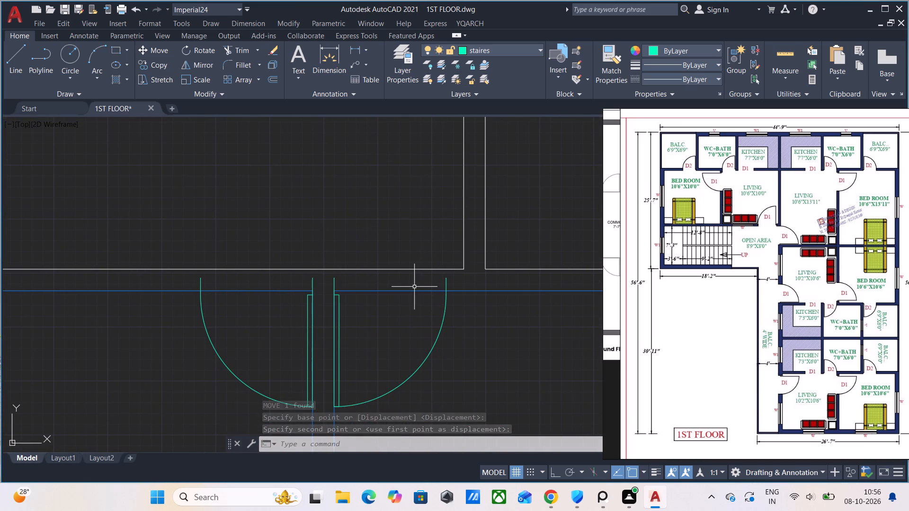
# Scale the upper WC+BATH door about its hinge jamb's wall end by a factor of about 0.7.
pyautogui.click(340, 306)
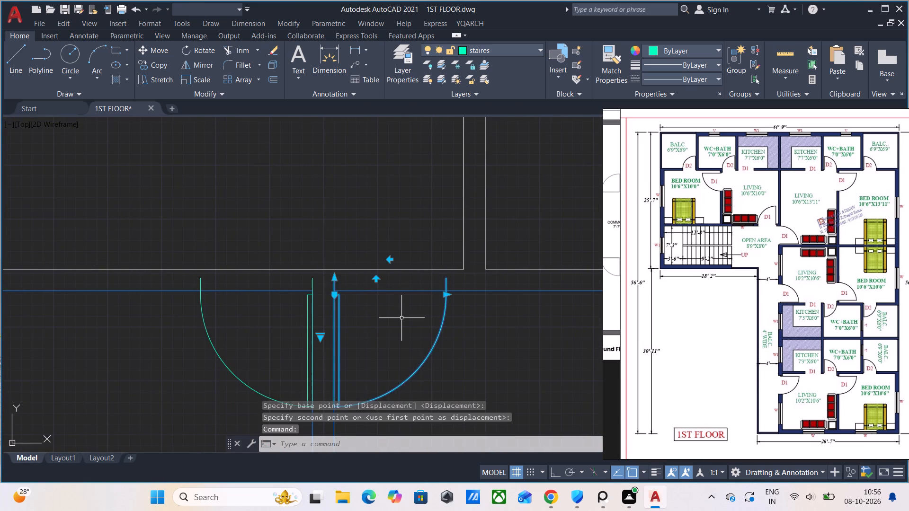
pyautogui.write('SC')
pyautogui.press('Return')
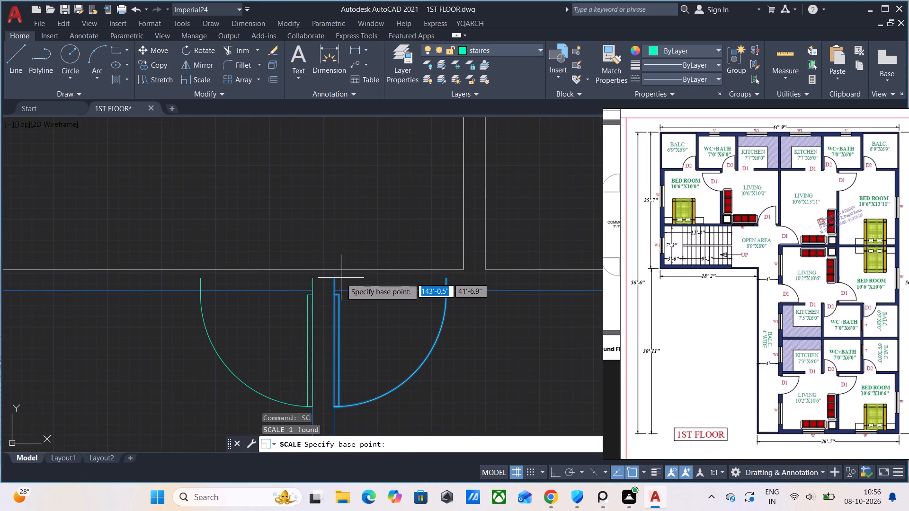
pyautogui.click(336, 282)
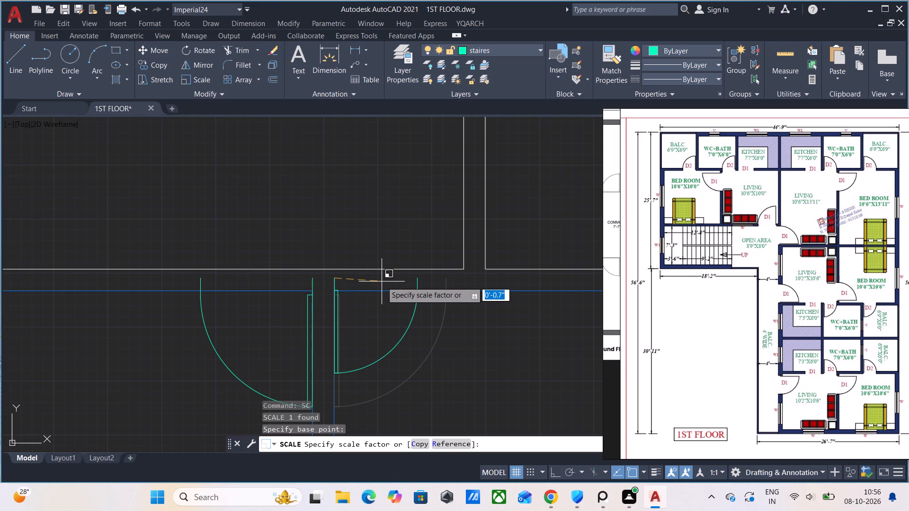
pyautogui.click(382, 282)
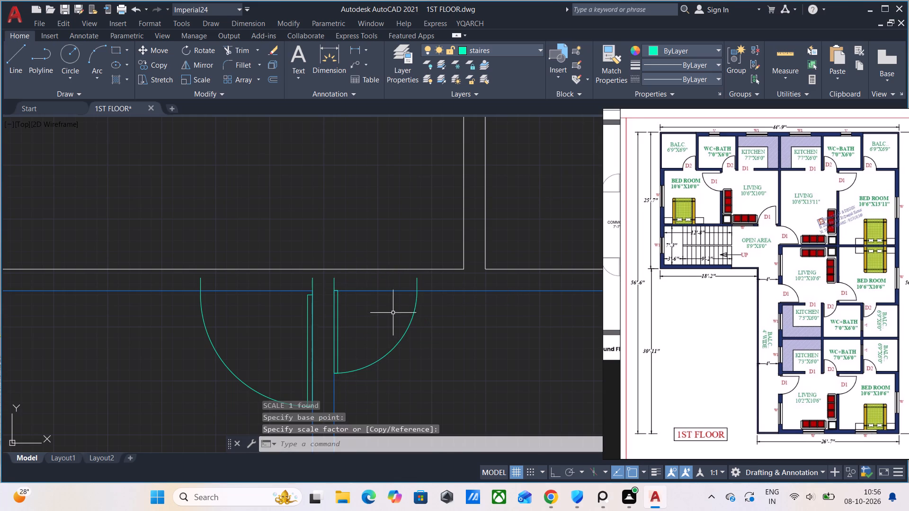
# Mirror the scaled WC+BATH door across the centreline of the wall between the two WC+BATH rooms, keeping the original.
pyautogui.click(410, 321)
pyautogui.scroll(-2, 441, 316)
pyautogui.moveTo(464, 324); pyautogui.dragTo(428, 308, button='middle')
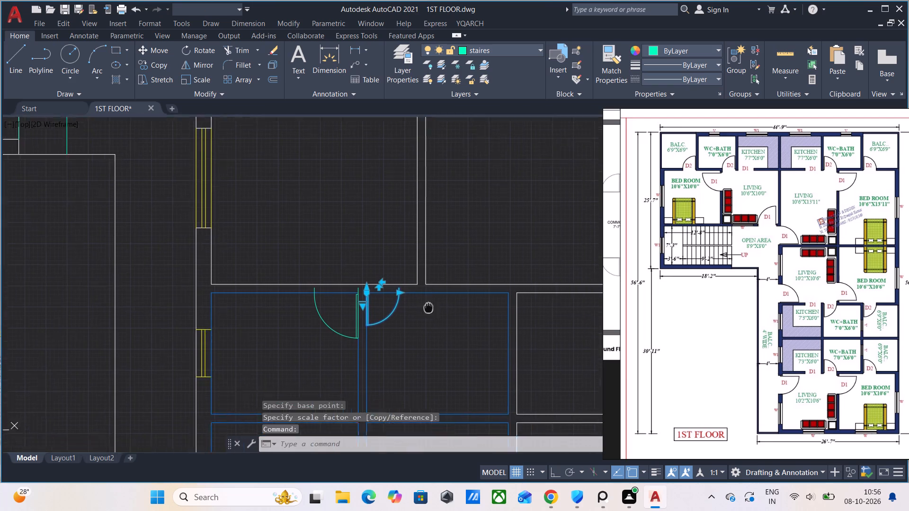
pyautogui.moveTo(428, 308); pyautogui.dragTo(355, 300, button='middle')
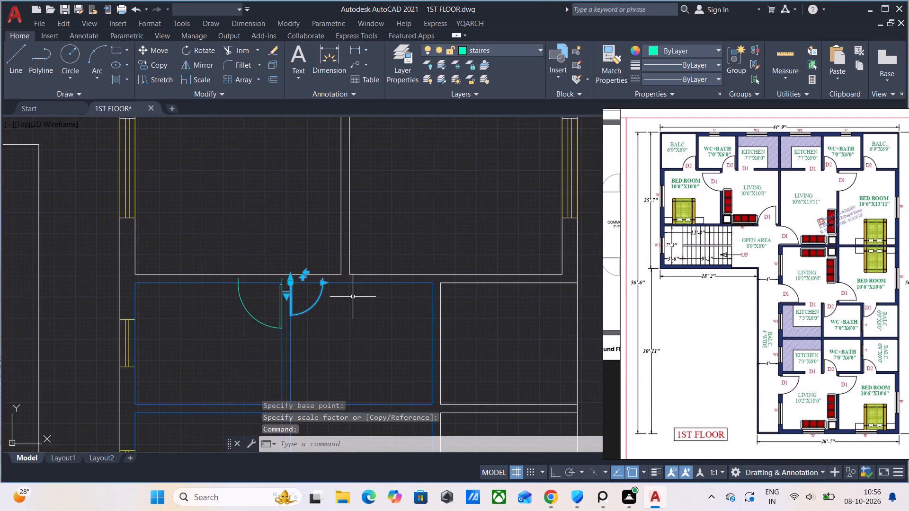
pyautogui.scroll(-1, 350, 296)
pyautogui.moveTo(349, 318); pyautogui.dragTo(358, 283, button='middle')
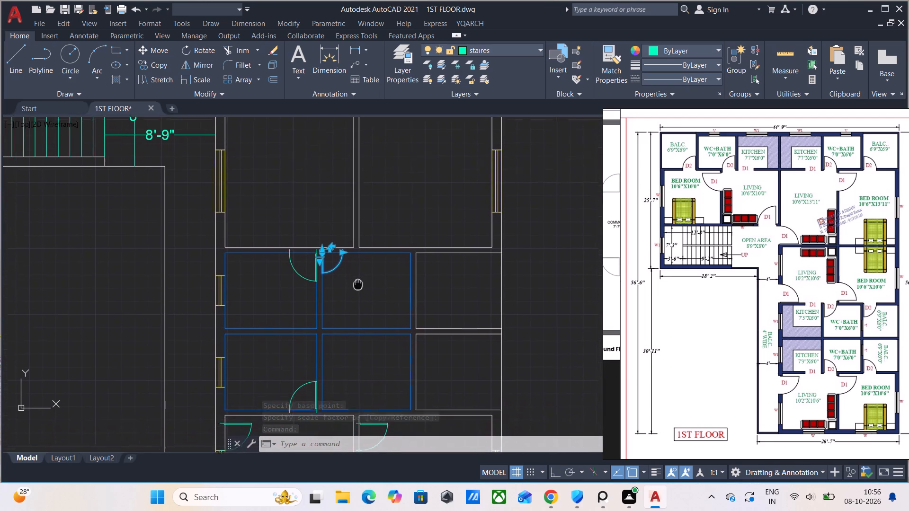
pyautogui.moveTo(358, 283); pyautogui.dragTo(361, 247, button='middle')
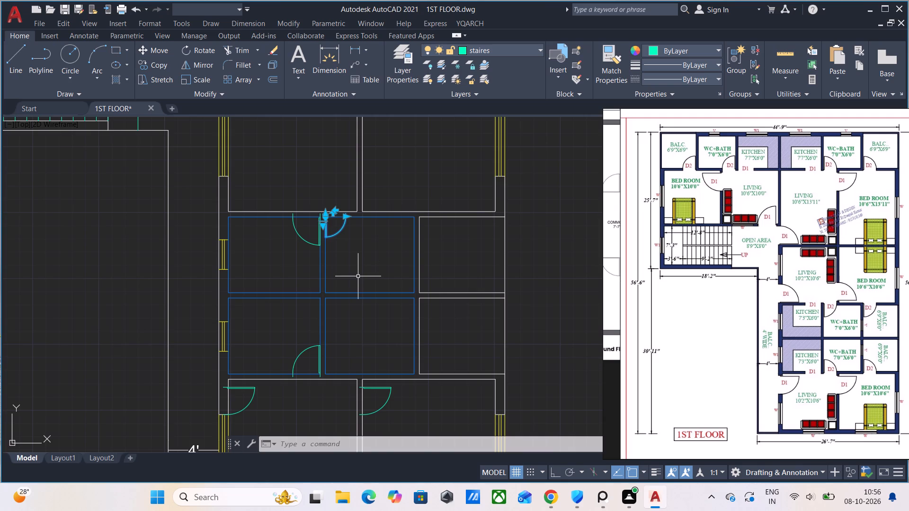
pyautogui.write('MI')
pyautogui.press('Return')
pyautogui.scroll(1, 423, 309)
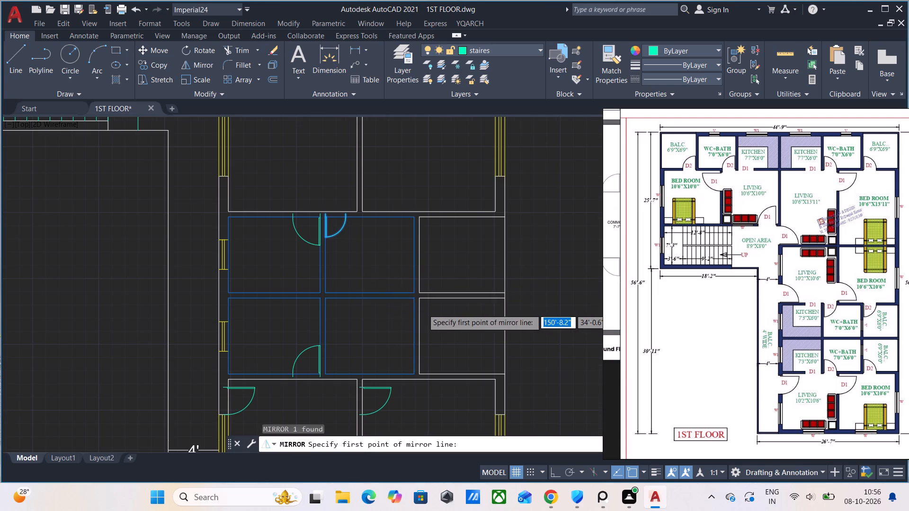
pyautogui.click(549, 286)
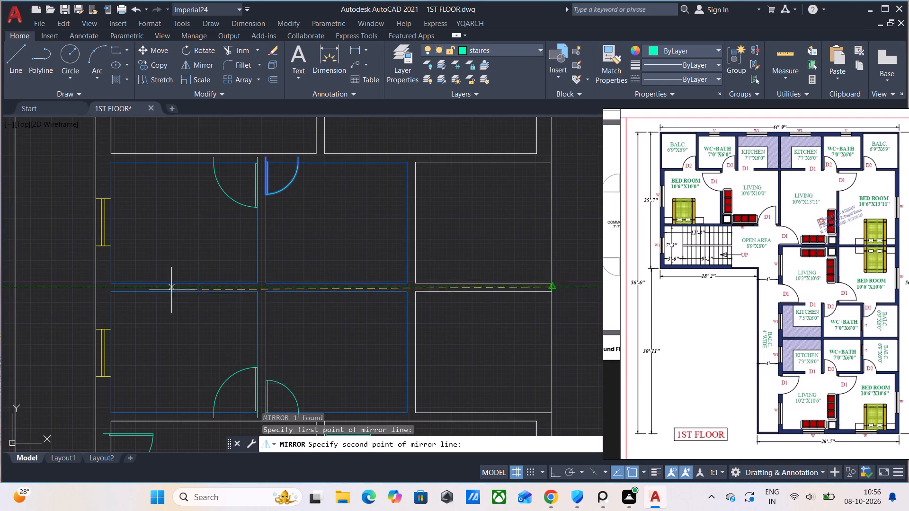
pyautogui.click(97, 285)
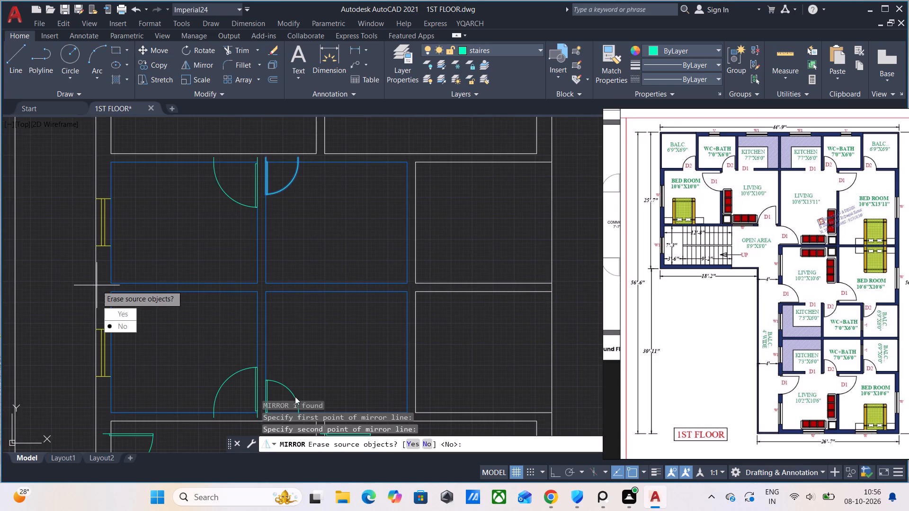
pyautogui.click(431, 445)
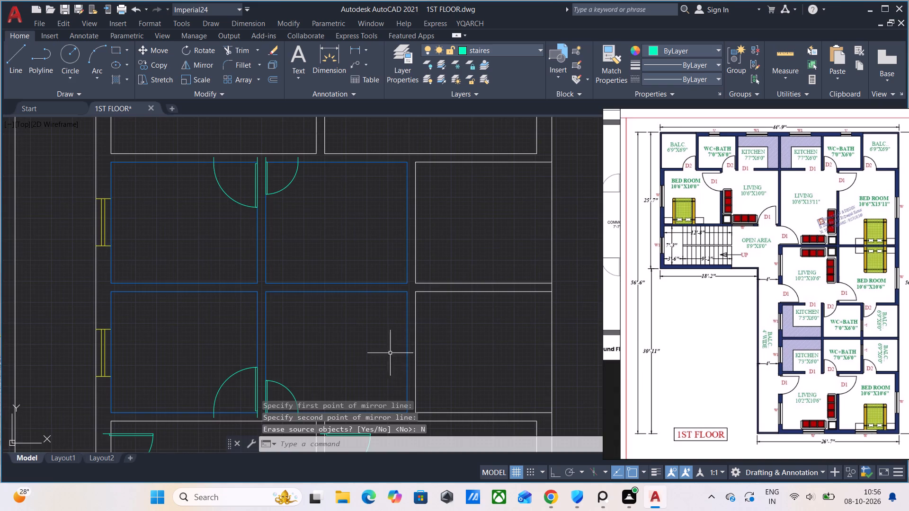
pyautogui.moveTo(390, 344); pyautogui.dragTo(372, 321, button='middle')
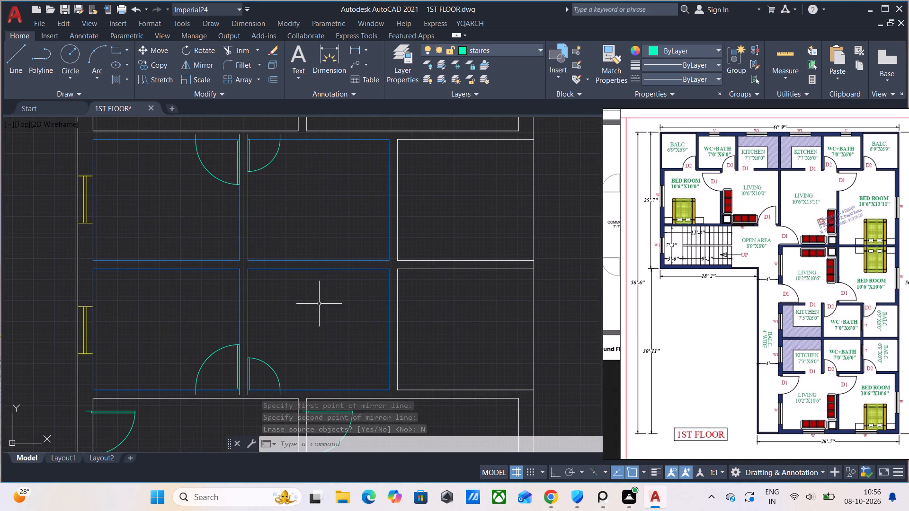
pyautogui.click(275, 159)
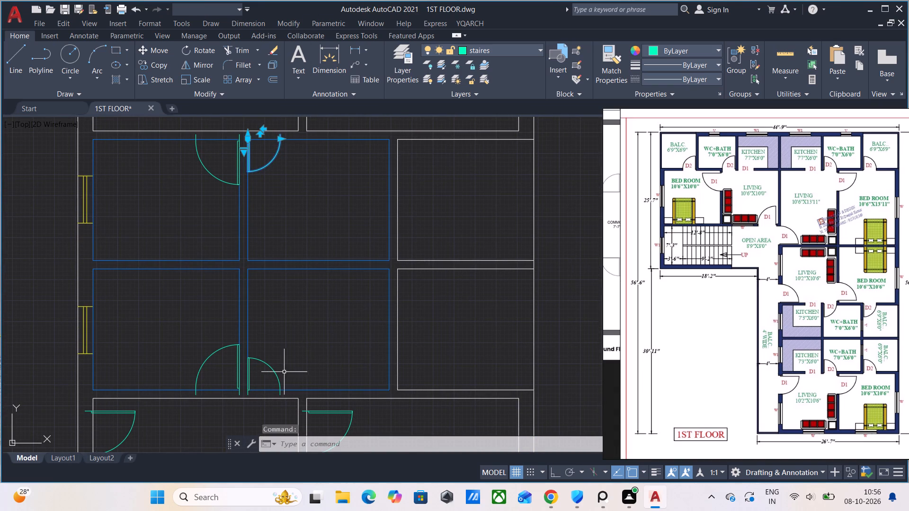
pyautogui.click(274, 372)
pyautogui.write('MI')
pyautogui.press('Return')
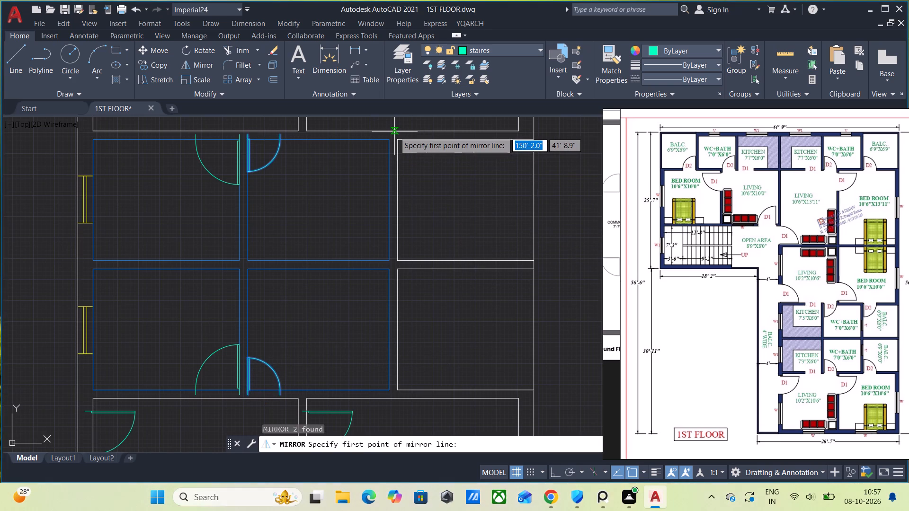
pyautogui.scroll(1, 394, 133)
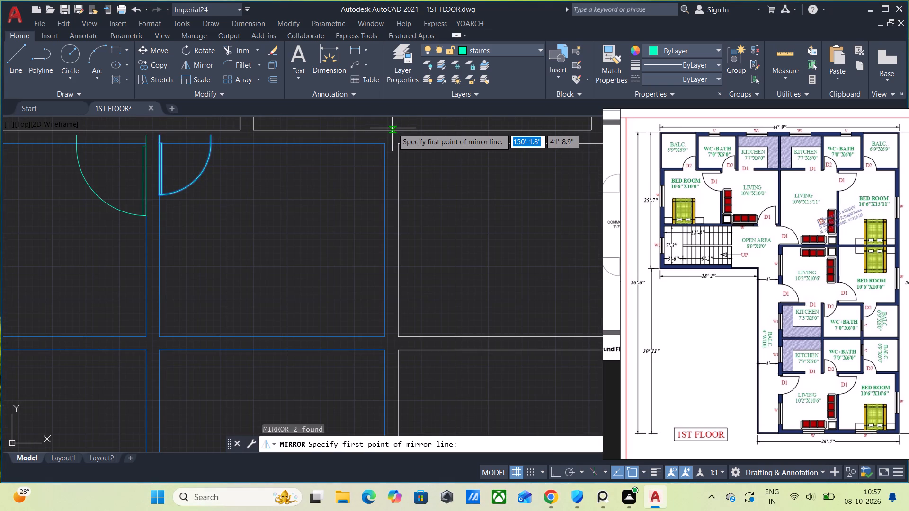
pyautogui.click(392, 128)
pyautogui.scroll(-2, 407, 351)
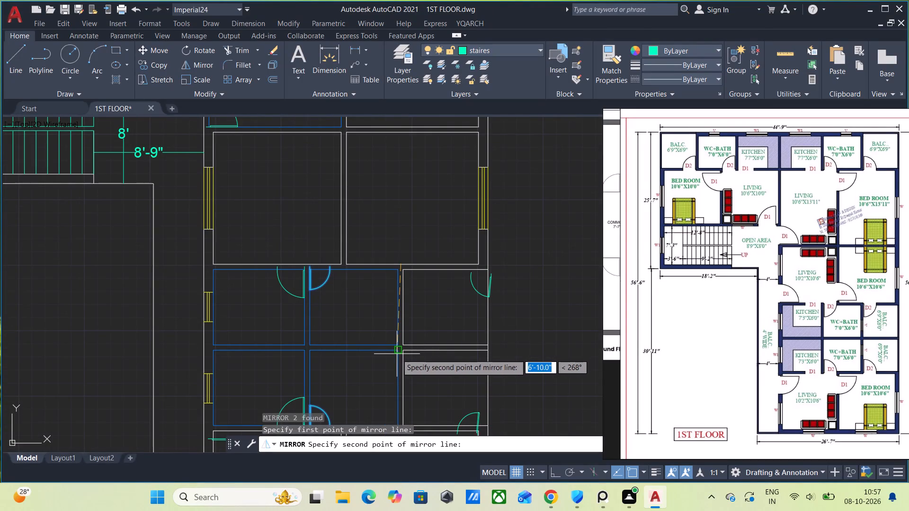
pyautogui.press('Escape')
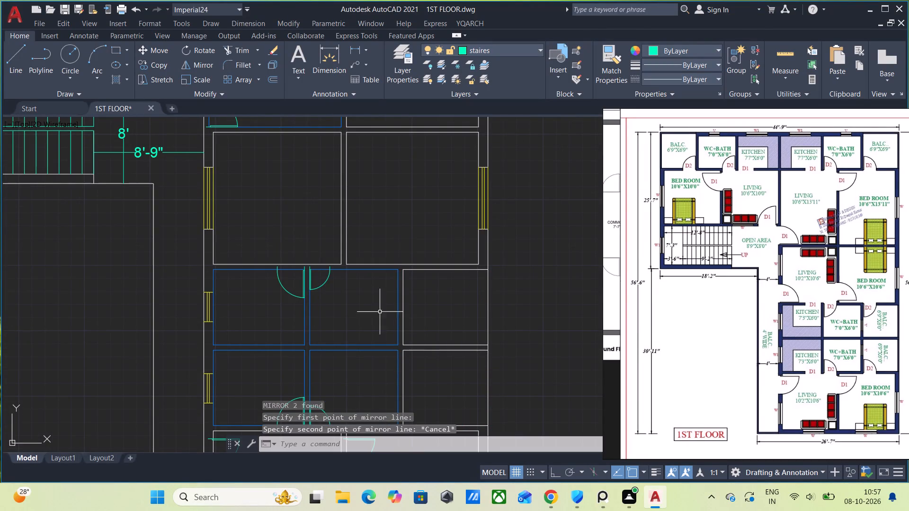
# Copy both WC+BATH doors to the adjacent 6'9"X6'0" balconies, aligning the lower copy's hinge jamb with the balcony's WC+BATH-side wall face.
pyautogui.click(326, 283)
pyautogui.scroll(-1, 350, 303)
pyautogui.moveTo(366, 331); pyautogui.dragTo(365, 249, button='middle')
pyautogui.scroll(2, 344, 283)
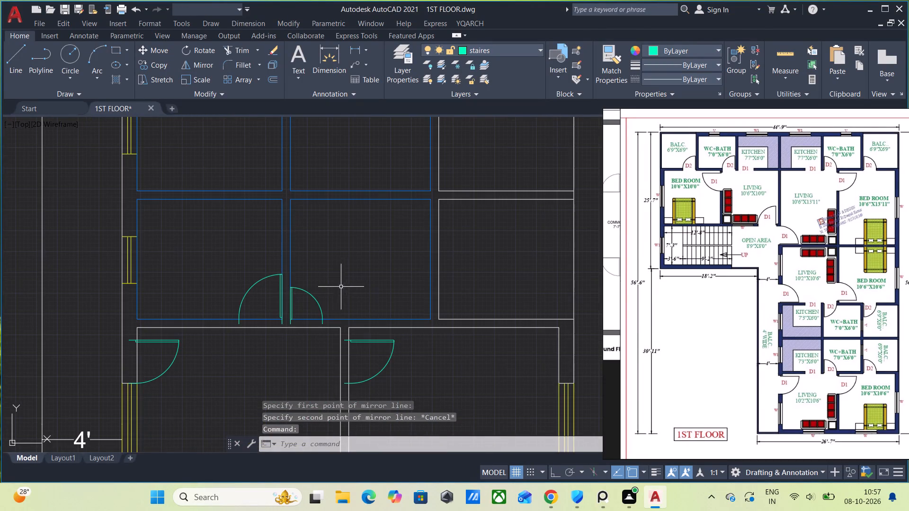
pyautogui.click(320, 307)
pyautogui.write('CO')
pyautogui.press('Return')
pyautogui.scroll(2, 340, 339)
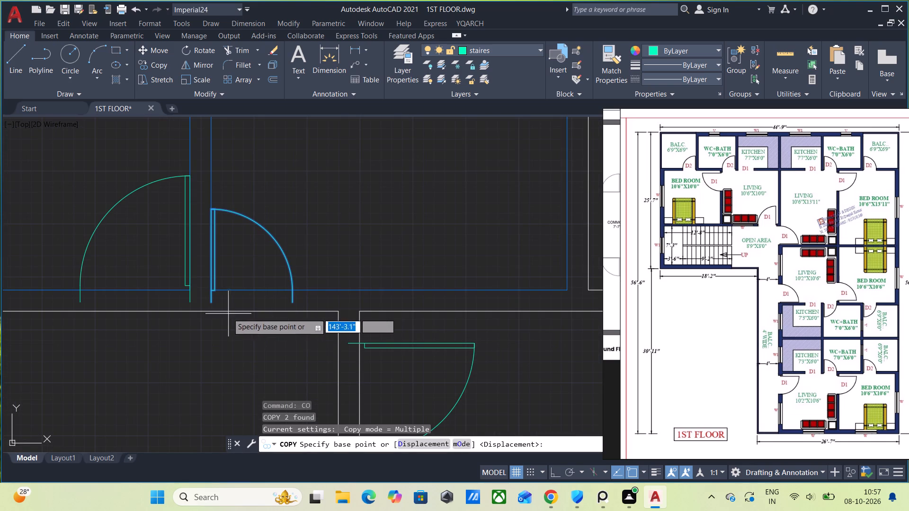
pyautogui.click(212, 303)
pyautogui.scroll(-1, 497, 303)
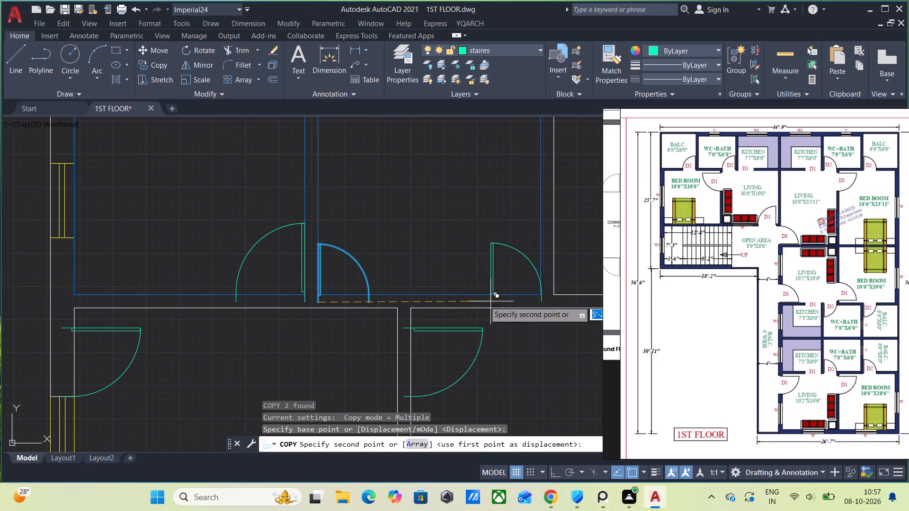
pyautogui.moveTo(475, 302); pyautogui.dragTo(341, 318, button='middle')
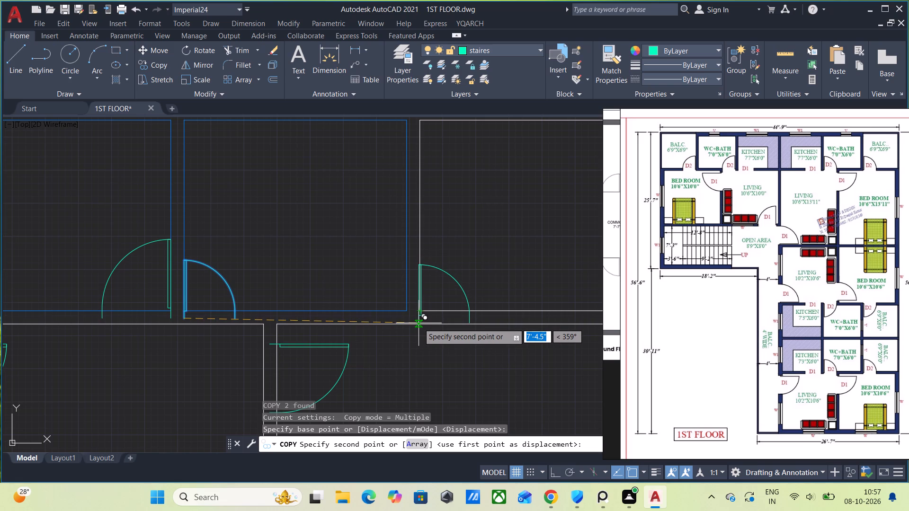
pyautogui.click(420, 324)
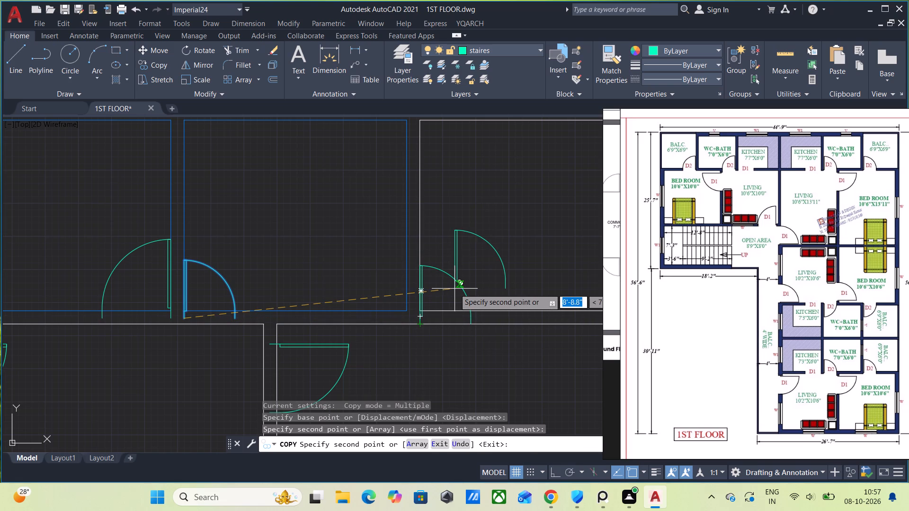
pyautogui.press('Escape')
# Move the lower balcony's door straight up so its jamb ends sit inside the wall thickness.
pyautogui.scroll(-2, 455, 258)
pyautogui.moveTo(460, 231); pyautogui.dragTo(440, 263, button='middle')
pyautogui.scroll(2, 442, 308)
pyautogui.scroll(3, 389, 313)
pyautogui.scroll(-3, 460, 313)
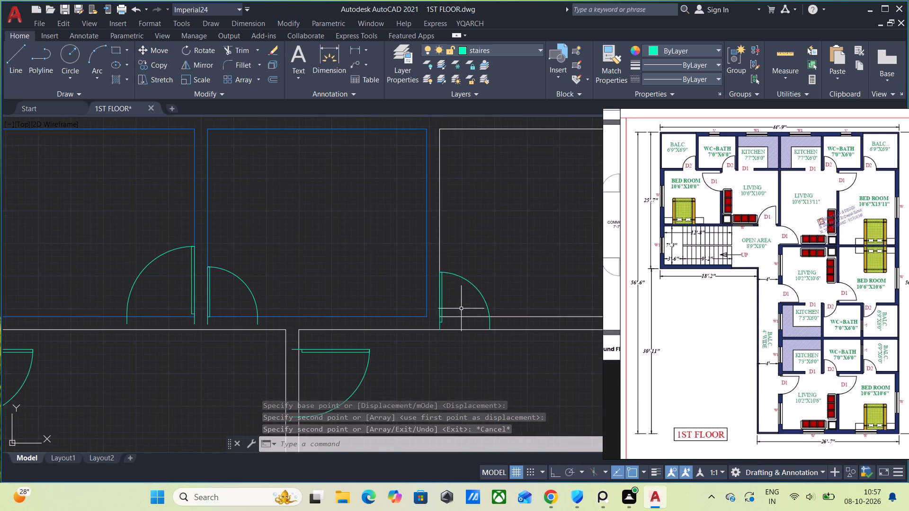
pyautogui.scroll(-1, 463, 305)
pyautogui.click(473, 294)
pyautogui.scroll(3, 465, 330)
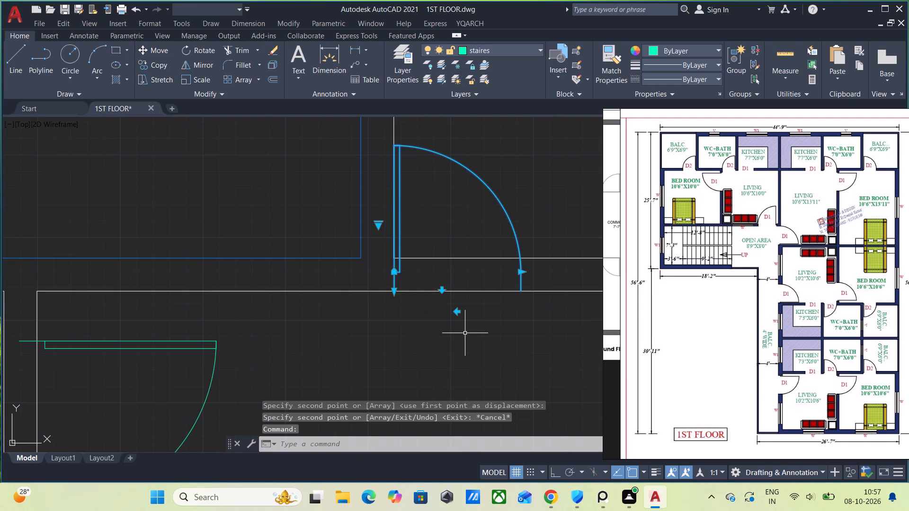
pyautogui.press('m')
pyautogui.press('Return')
pyautogui.scroll(2, 429, 313)
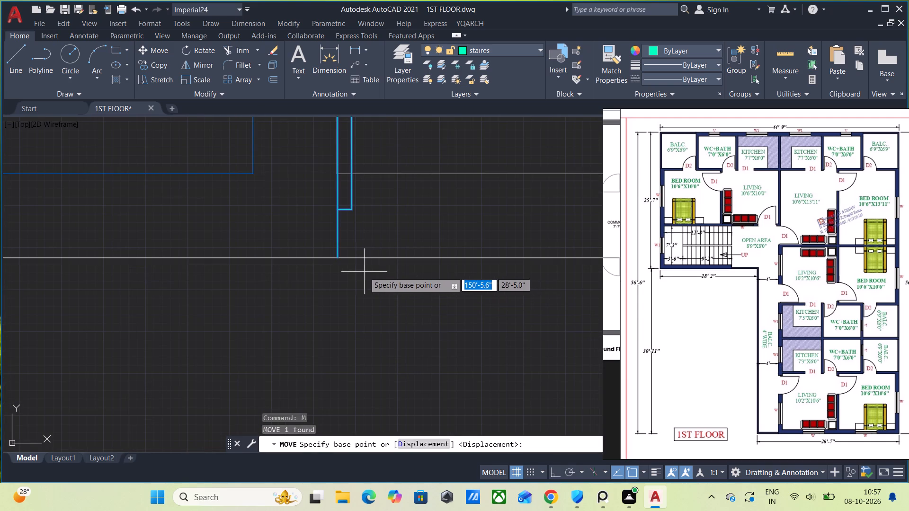
pyautogui.click(339, 258)
pyautogui.click(339, 231)
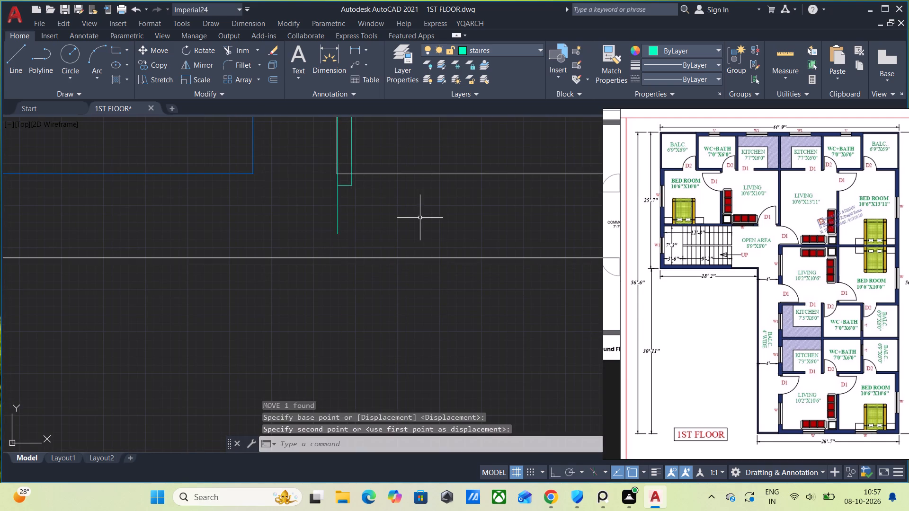
# Move the upper balcony's door straight up into the wall it shares with the bedroom.
pyautogui.scroll(-3, 427, 219)
pyautogui.moveTo(447, 150); pyautogui.dragTo(389, 386, button='middle')
pyautogui.scroll(-3, 416, 230)
pyautogui.moveTo(406, 220); pyautogui.dragTo(402, 244, button='middle')
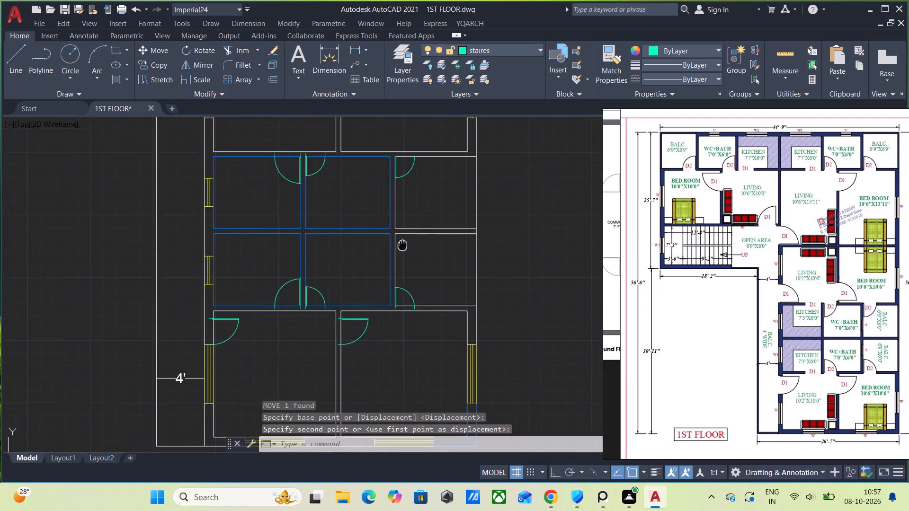
pyautogui.moveTo(402, 244); pyautogui.dragTo(392, 355, button='middle')
pyautogui.scroll(3, 426, 252)
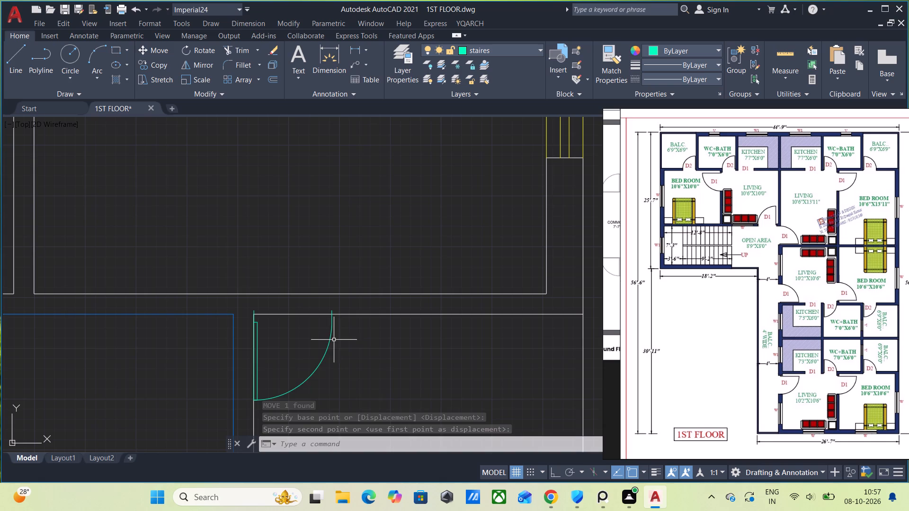
pyautogui.click(330, 337)
pyautogui.press('m')
pyautogui.press('Return')
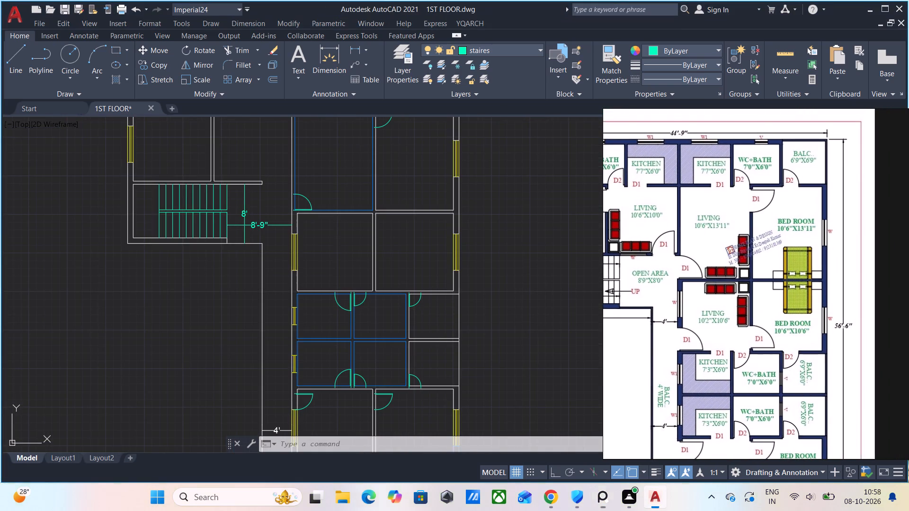
# Compare the door placements around the lower kitchens, WC+BATH rooms, balconies and bedroom with the reference plan.
pyautogui.moveTo(434, 308); pyautogui.dragTo(437, 284, button='middle')
pyautogui.scroll(-2, 427, 332)
pyautogui.scroll(2, 429, 358)
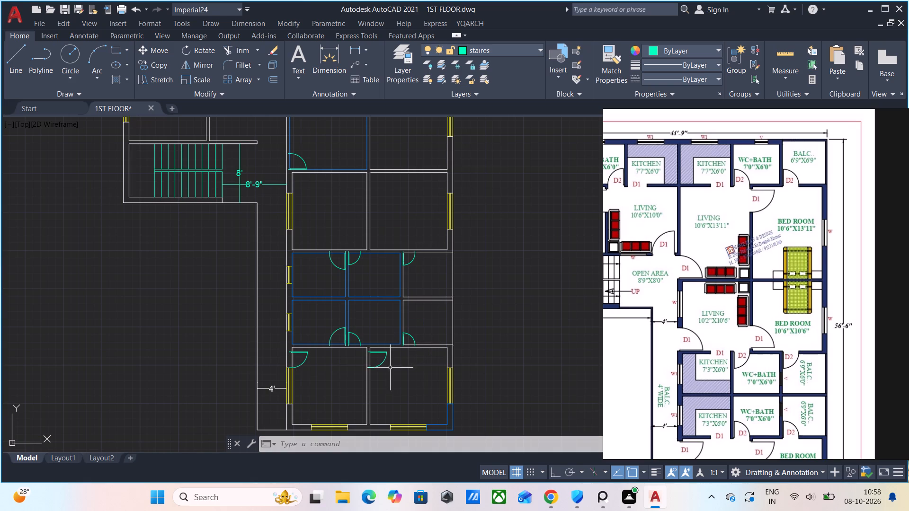
pyautogui.scroll(1, 386, 381)
pyautogui.moveTo(411, 382); pyautogui.dragTo(398, 370, button='middle')
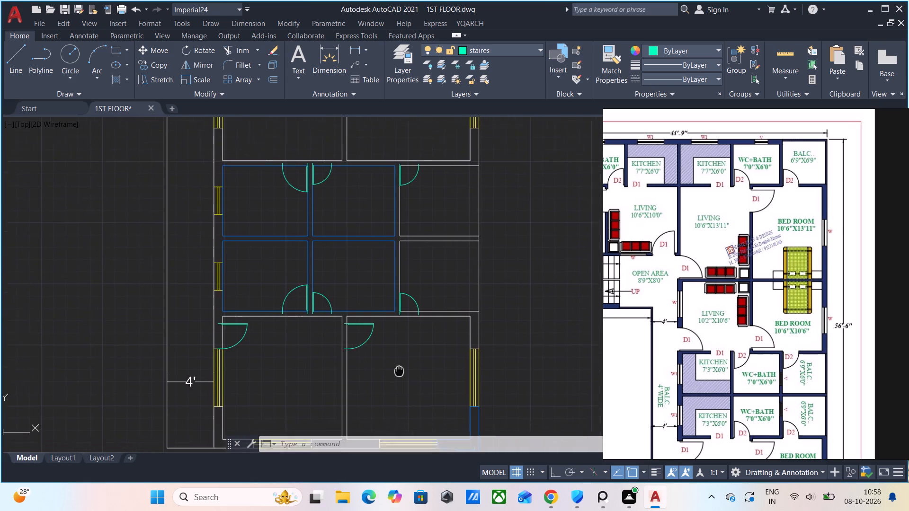
pyautogui.moveTo(398, 370); pyautogui.dragTo(386, 361, button='middle')
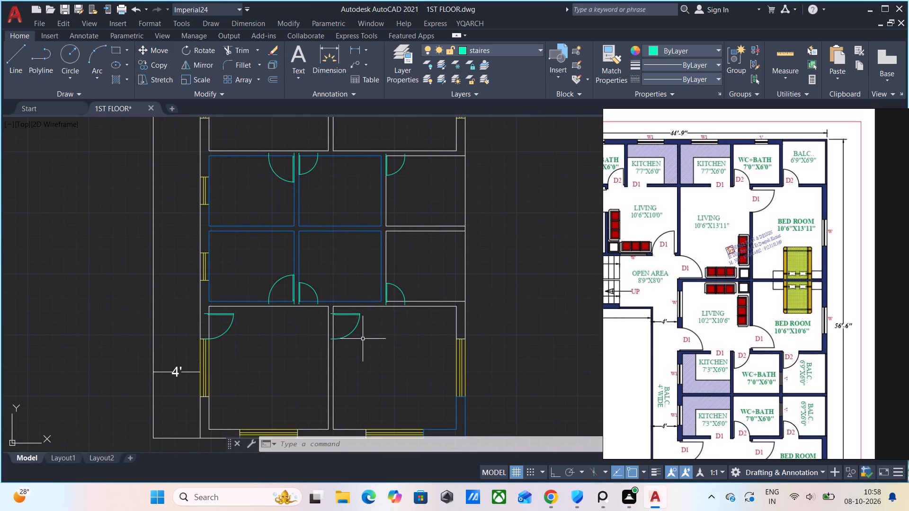
pyautogui.moveTo(405, 334); pyautogui.dragTo(418, 279, button='middle')
pyautogui.moveTo(802, 384); pyautogui.dragTo(806, 332, button='middle')
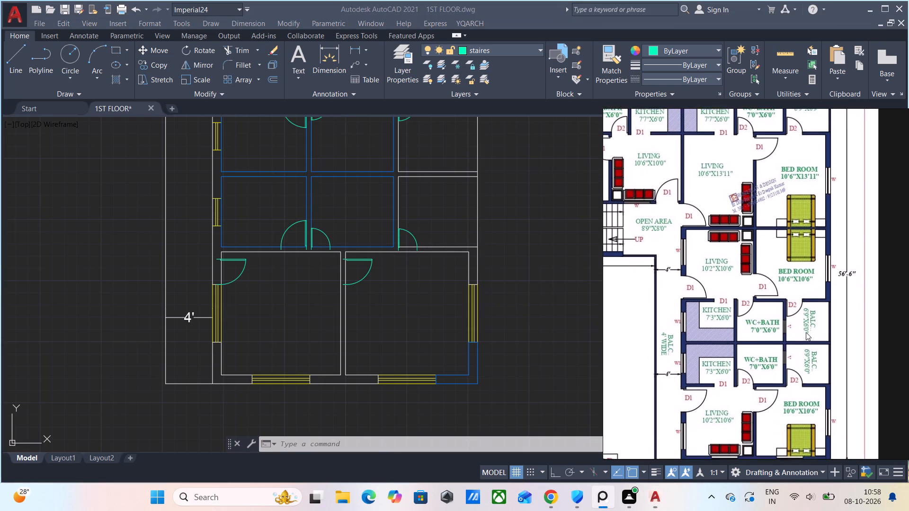
# Compare the door placements in the lower and middle living rooms and bedrooms with the reference plan.
pyautogui.moveTo(806, 332); pyautogui.dragTo(806, 326, button='middle')
pyautogui.moveTo(424, 272); pyautogui.dragTo(394, 360, button='middle')
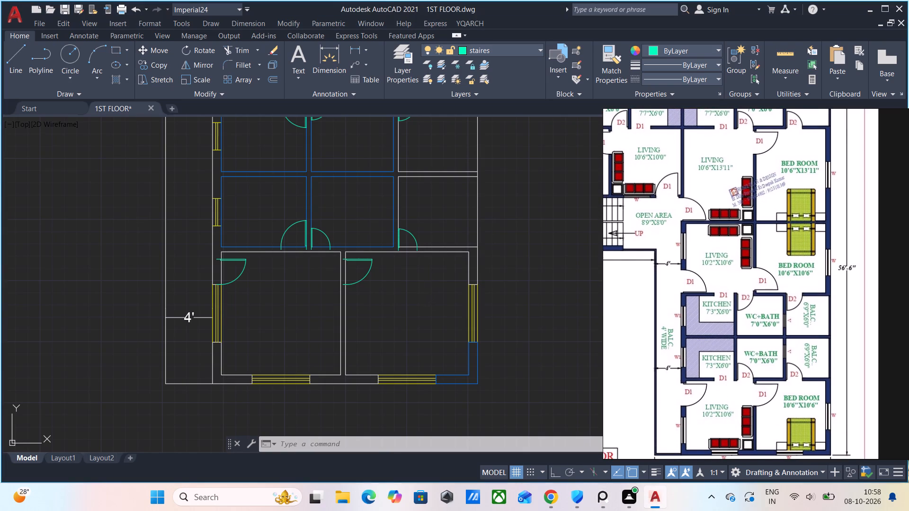
pyautogui.moveTo(394, 360); pyautogui.dragTo(394, 361, button='middle')
pyautogui.moveTo(405, 298); pyautogui.dragTo(390, 335, button='middle')
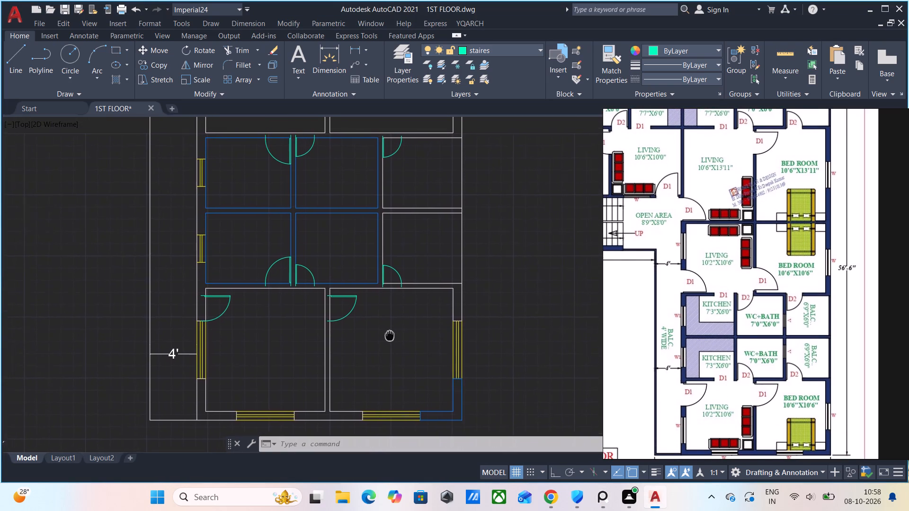
pyautogui.moveTo(390, 335); pyautogui.dragTo(384, 317, button='middle')
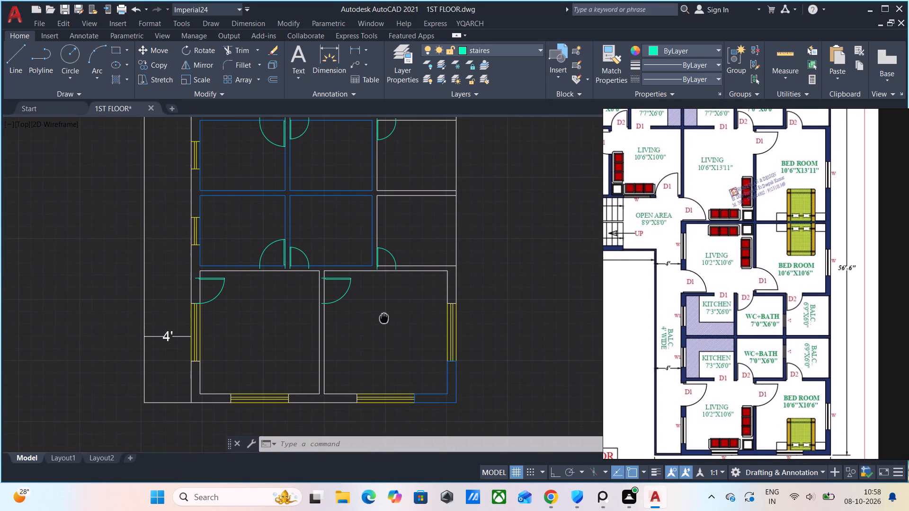
pyautogui.moveTo(384, 317); pyautogui.dragTo(383, 433, button='middle')
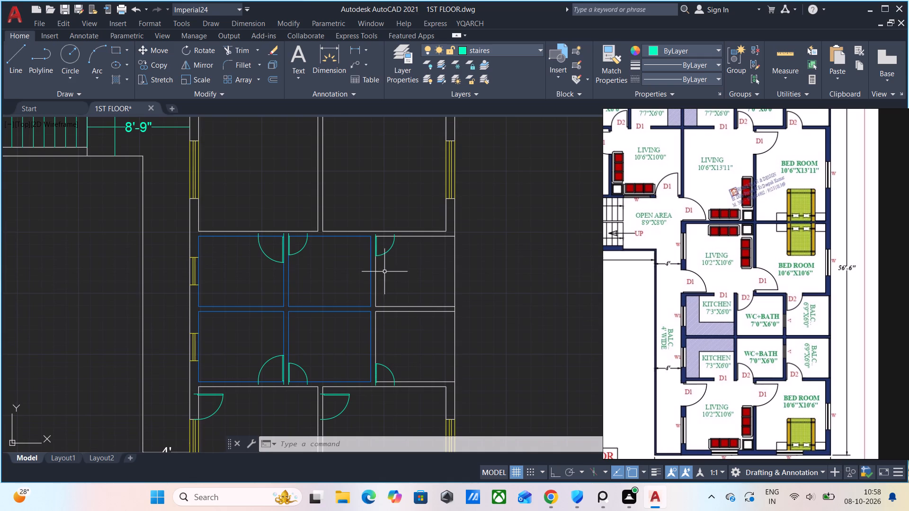
pyautogui.moveTo(416, 298); pyautogui.dragTo(400, 417, button='middle')
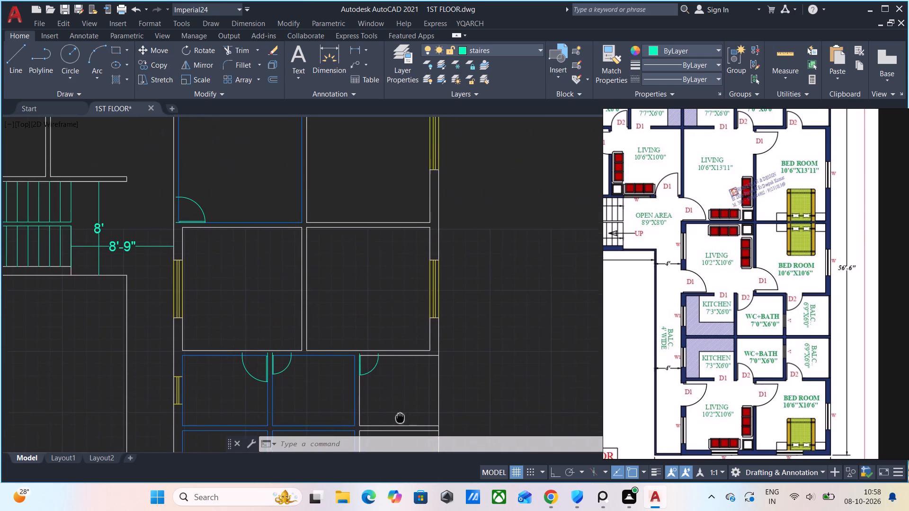
pyautogui.moveTo(400, 417); pyautogui.dragTo(403, 440, button='middle')
pyautogui.moveTo(772, 292); pyautogui.dragTo(774, 362, button='middle')
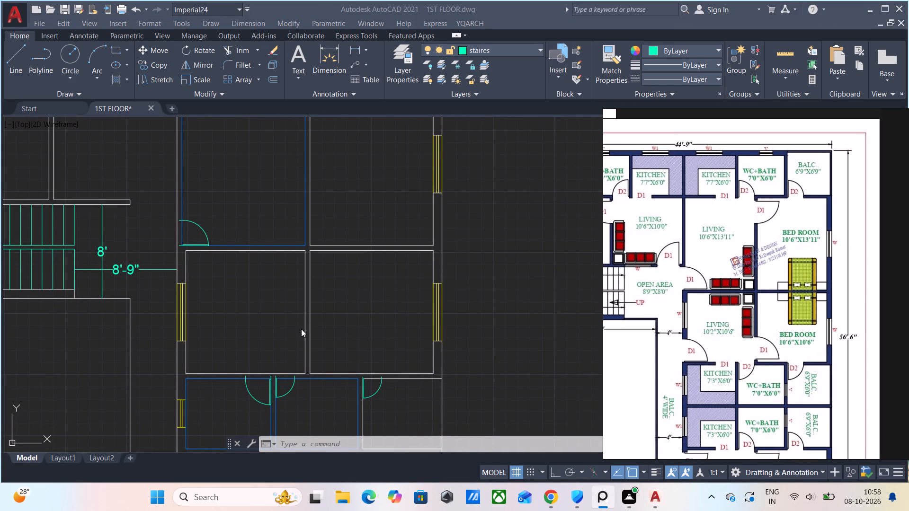
# Mirror the 10'6"X13'11" bedroom's door about the wall between it and the 10'6"X10'6" bedroom below, keeping the original.
pyautogui.scroll(-2, 372, 269)
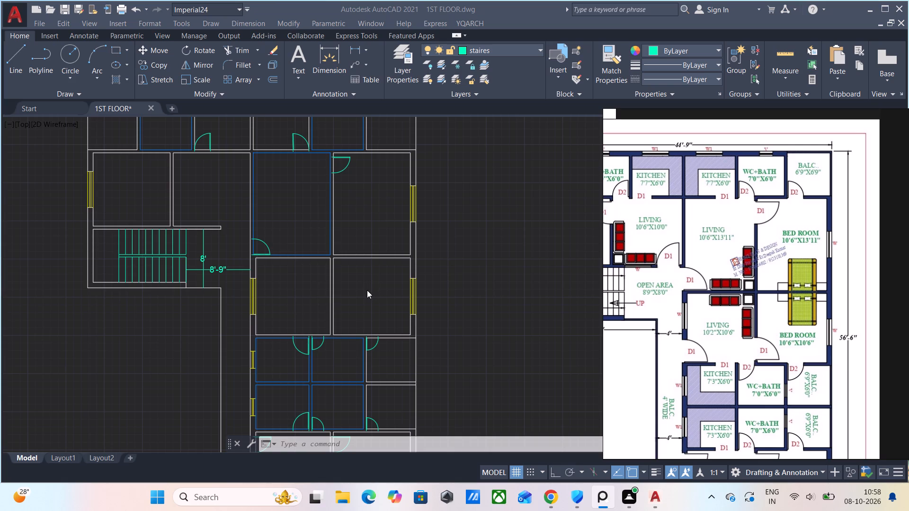
pyautogui.scroll(1, 357, 241)
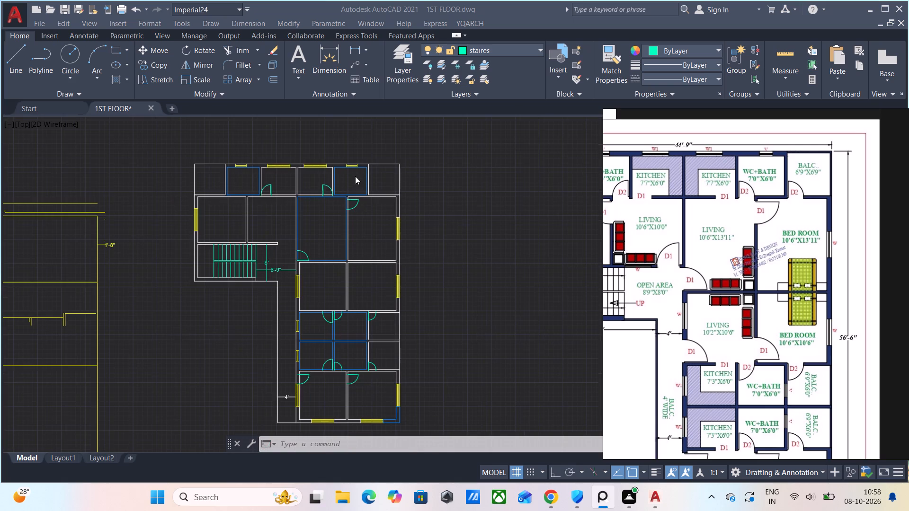
pyautogui.scroll(1, 355, 176)
pyautogui.click(349, 187)
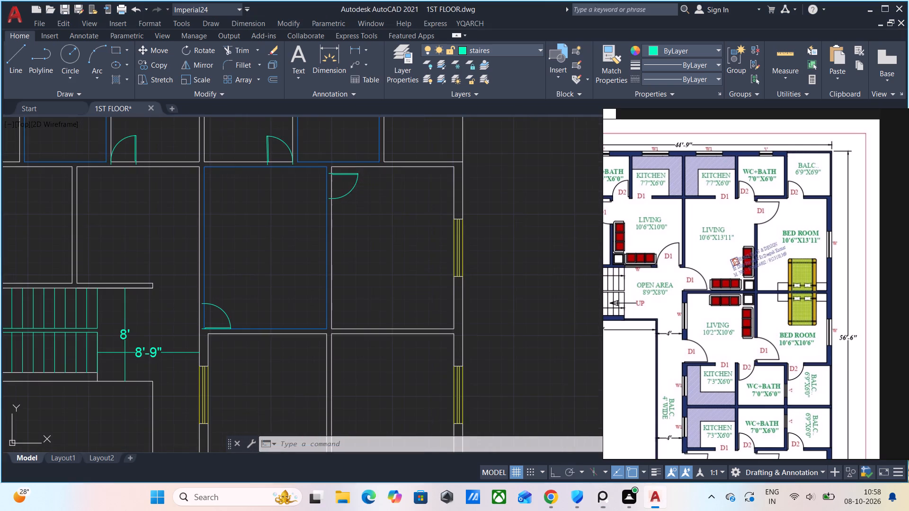
pyautogui.click(354, 185)
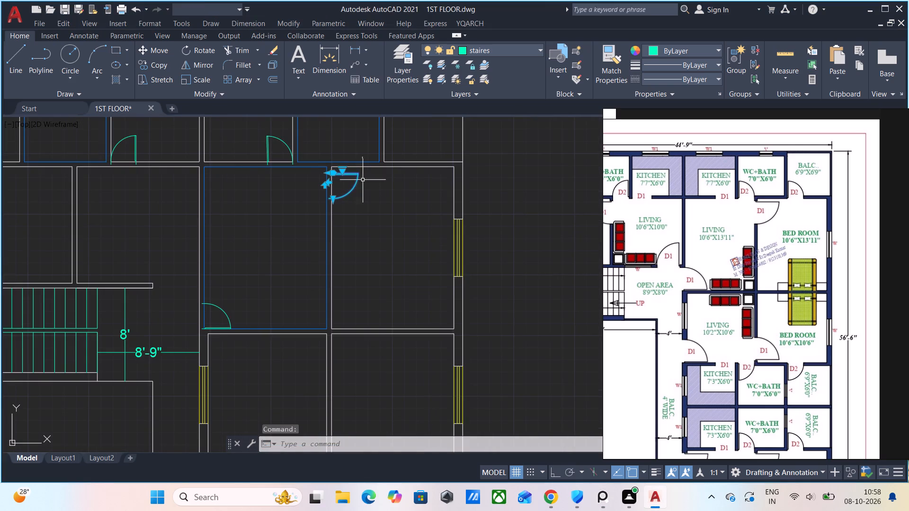
pyautogui.scroll(-1, 364, 225)
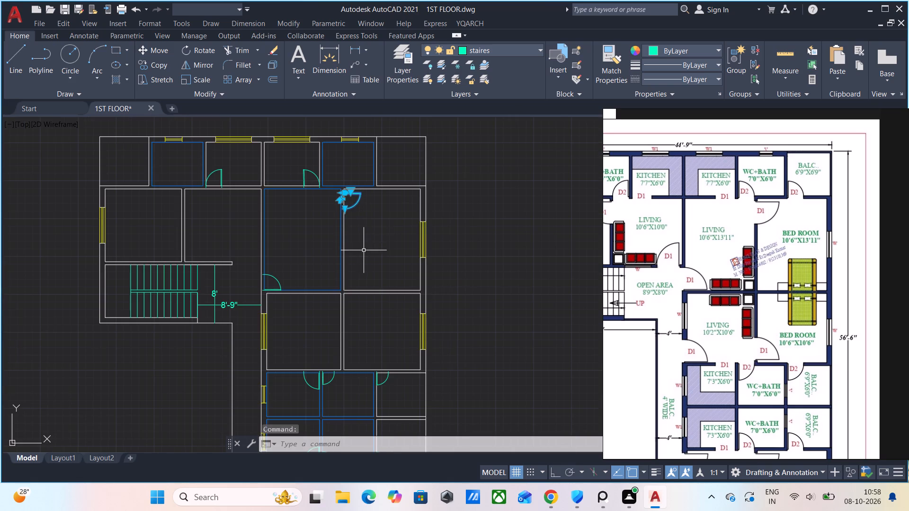
pyautogui.moveTo(365, 256); pyautogui.dragTo(371, 229, button='middle')
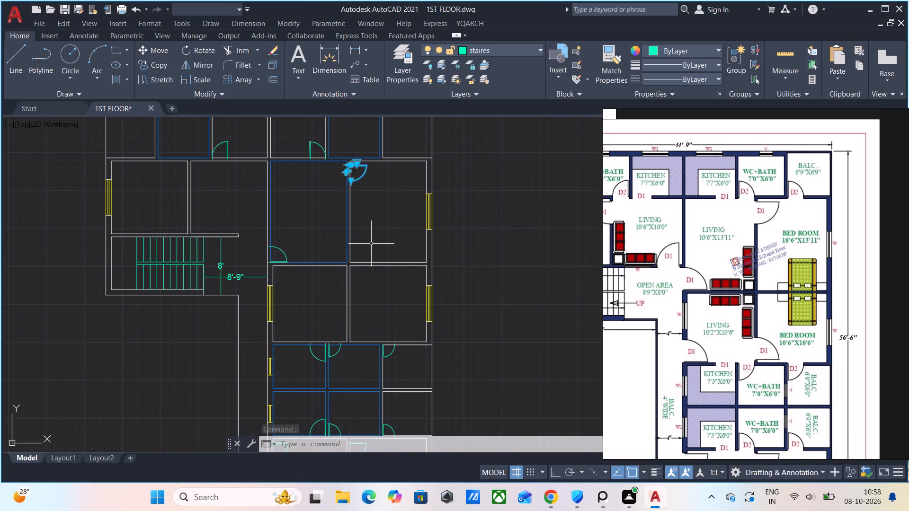
pyautogui.write('MI')
pyautogui.press('Return')
pyautogui.scroll(2, 429, 270)
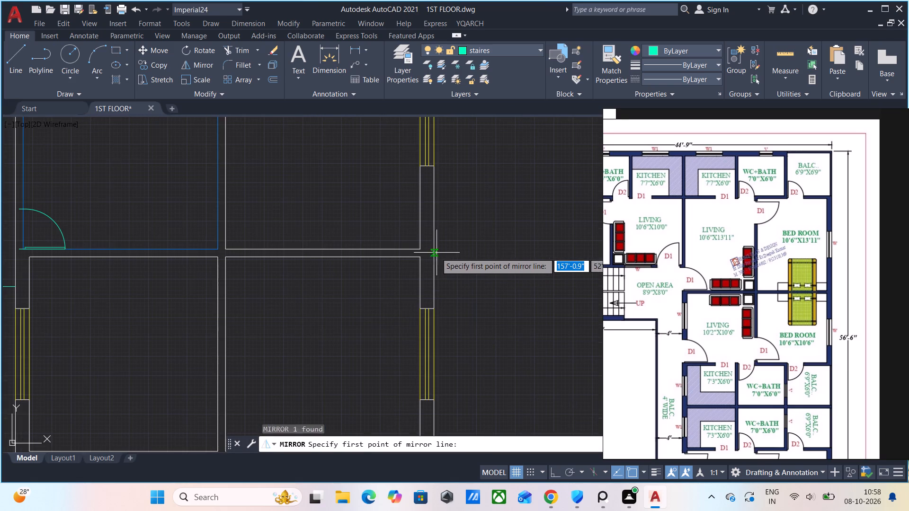
pyautogui.click(434, 255)
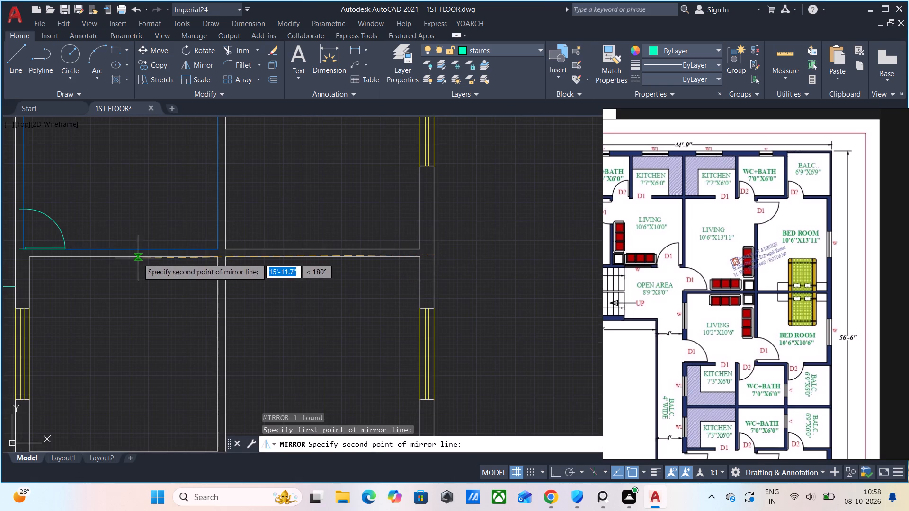
pyautogui.click(15, 254)
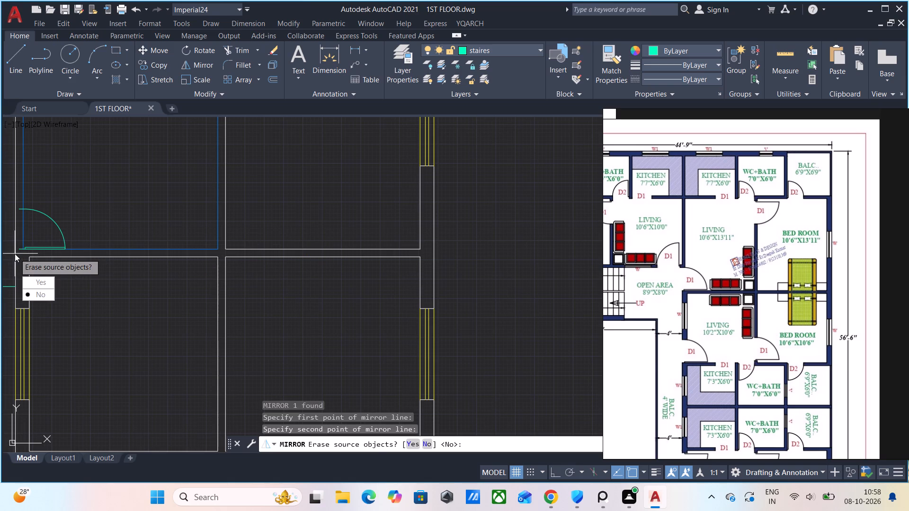
pyautogui.moveTo(34, 294); pyautogui.dragTo(15, 254)
pyautogui.scroll(-2, 217, 241)
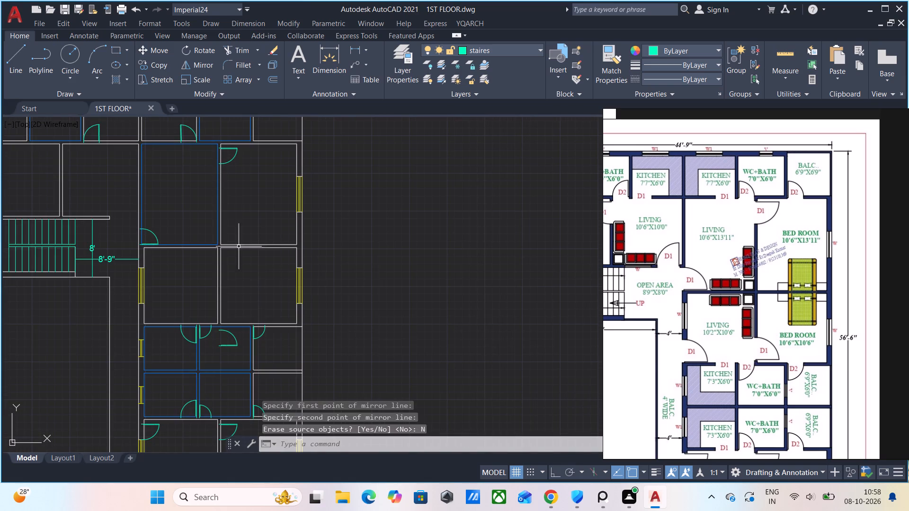
# Move the mirrored door straight up about 3'-11" into the 10'6"X10'6" bedroom, on its wall shared with the living room.
pyautogui.scroll(1, 279, 317)
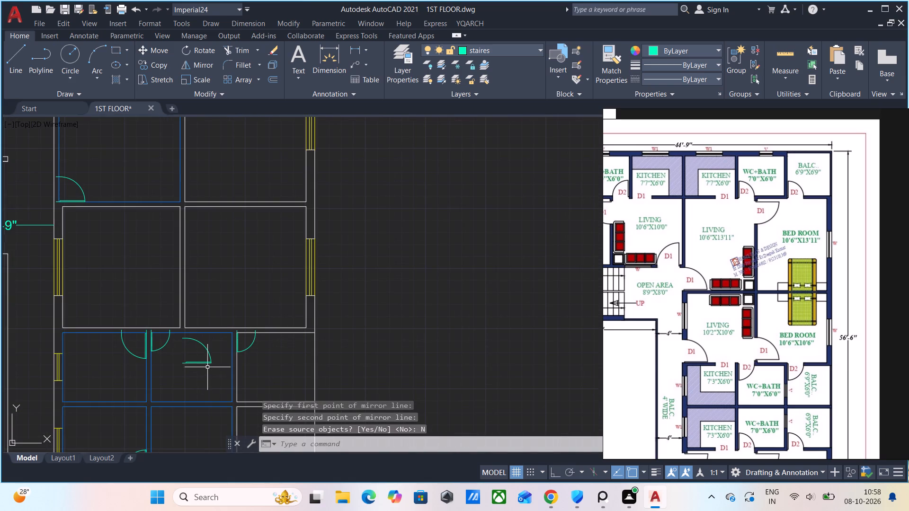
pyautogui.click(208, 364)
pyautogui.scroll(1, 234, 348)
pyautogui.moveTo(299, 331); pyautogui.dragTo(312, 335, button='middle')
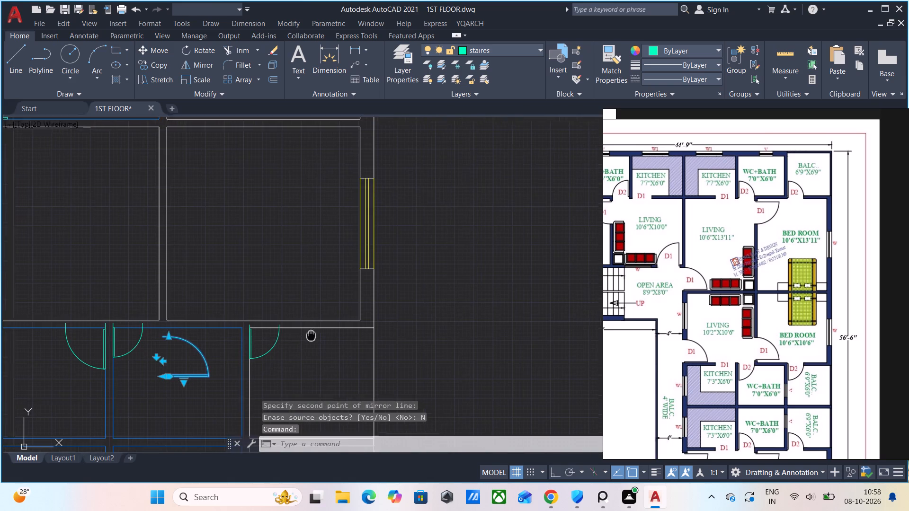
pyautogui.moveTo(312, 335); pyautogui.dragTo(359, 340, button='middle')
pyautogui.press('m')
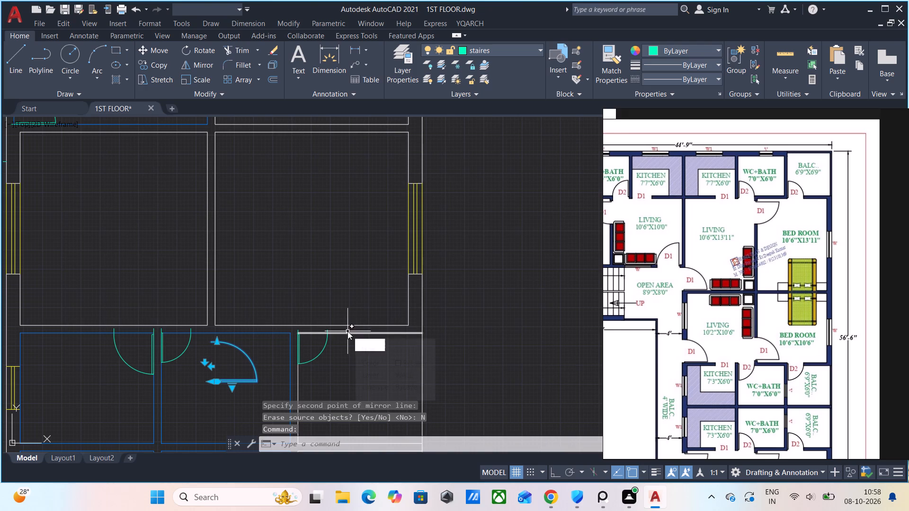
pyautogui.press('Return')
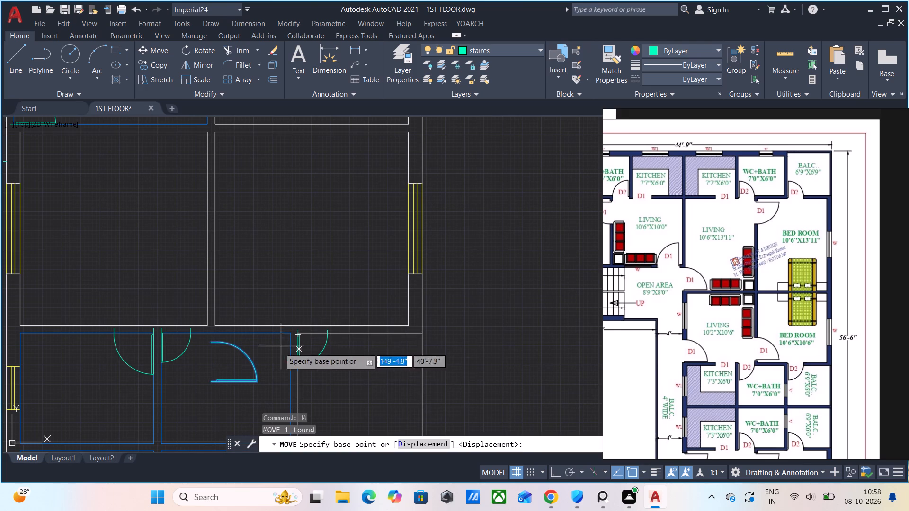
pyautogui.click(210, 385)
pyautogui.scroll(2, 207, 322)
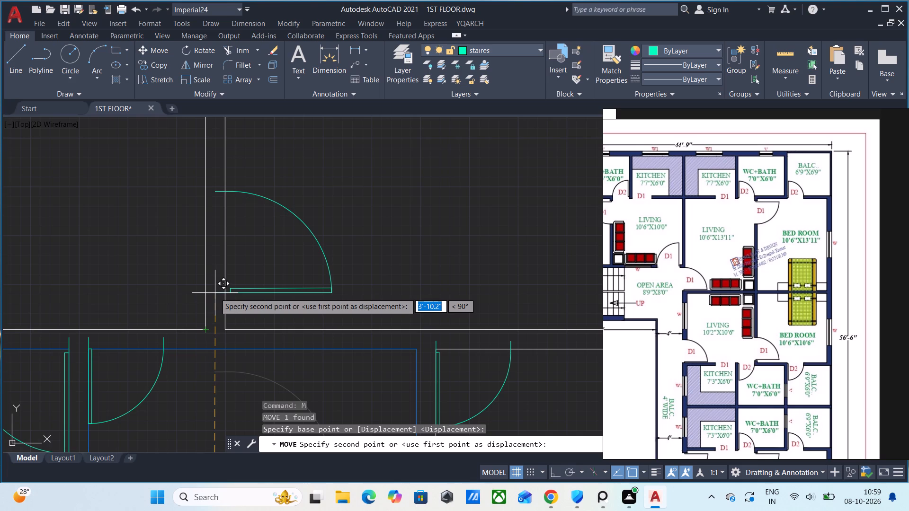
pyautogui.press('F8')
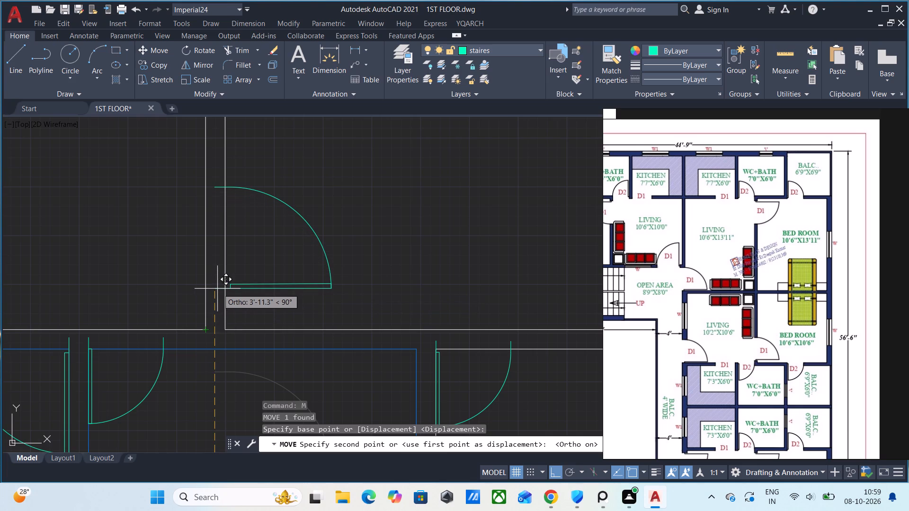
pyautogui.click(217, 289)
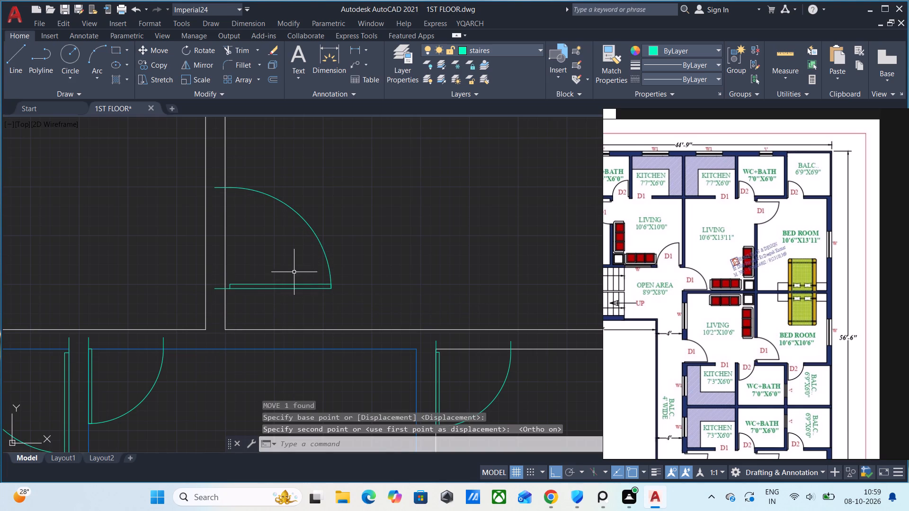
# Copy the 10'6"X10'6" bedroom's door about 10'-9" across to the 10'2"X10'6" living room's outer wall, at the corner below its window.
pyautogui.scroll(-3, 327, 277)
pyautogui.moveTo(364, 242); pyautogui.dragTo(320, 366, button='middle')
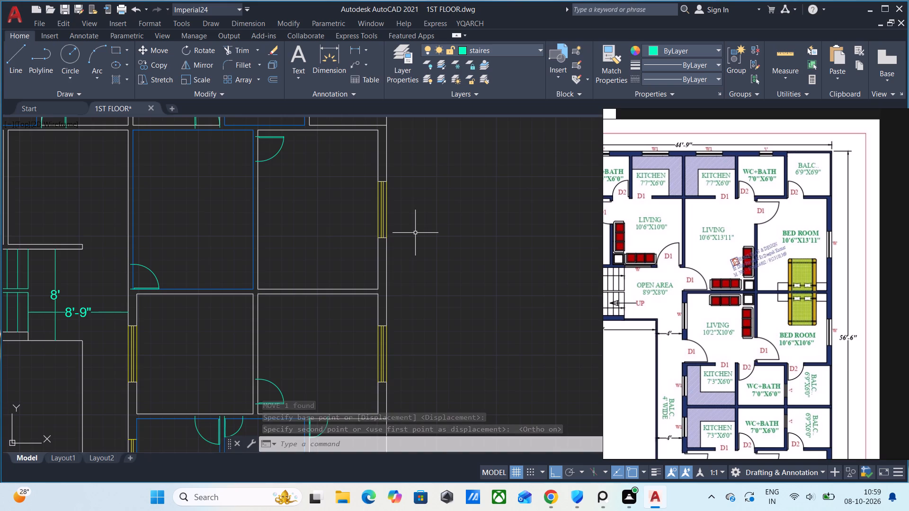
pyautogui.moveTo(294, 374); pyautogui.dragTo(321, 336, button='middle')
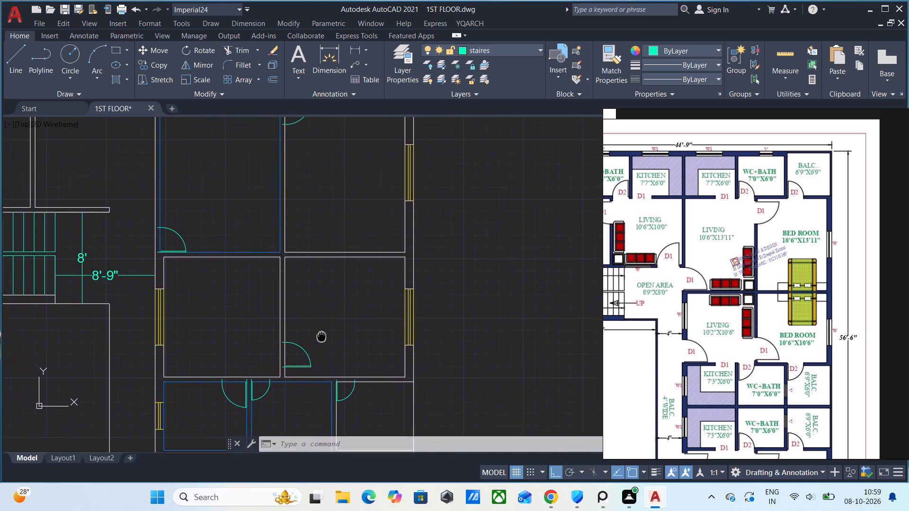
pyautogui.moveTo(321, 336); pyautogui.dragTo(352, 326, button='middle')
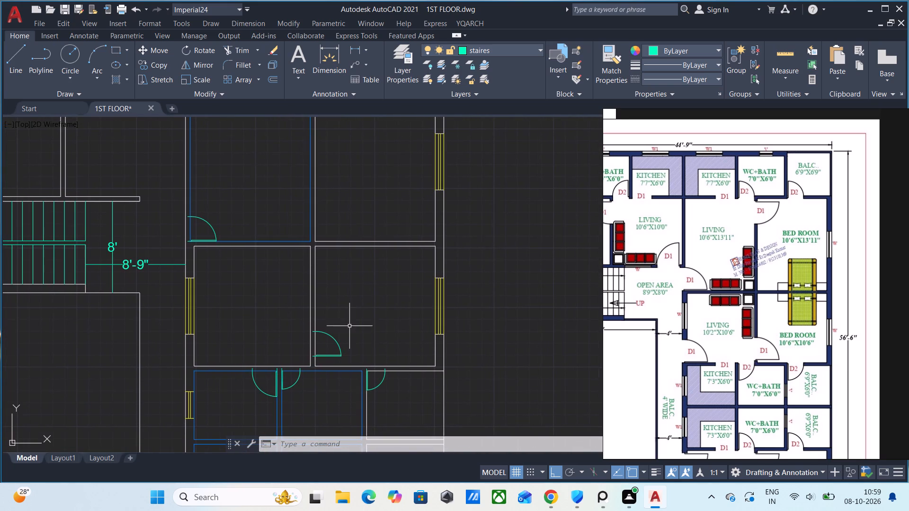
pyautogui.scroll(1, 327, 355)
pyautogui.click(348, 354)
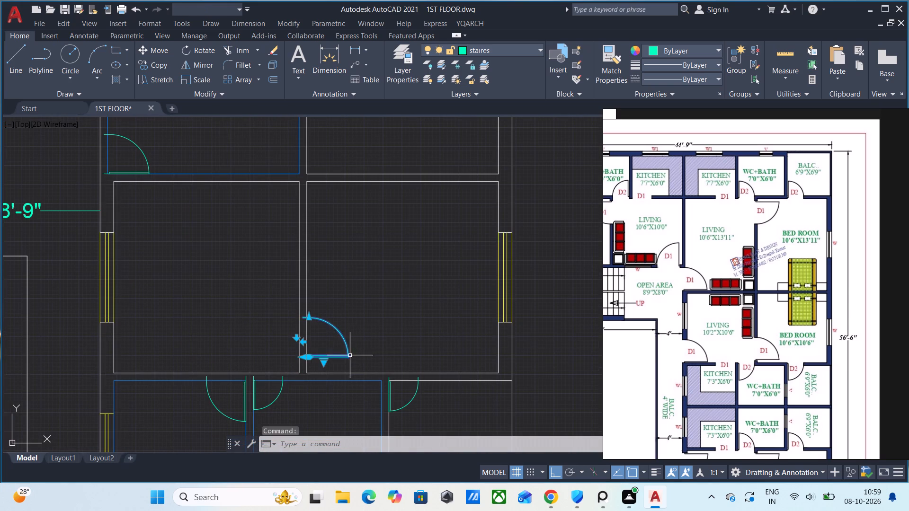
pyautogui.scroll(1, 258, 363)
pyautogui.scroll(-2, 339, 361)
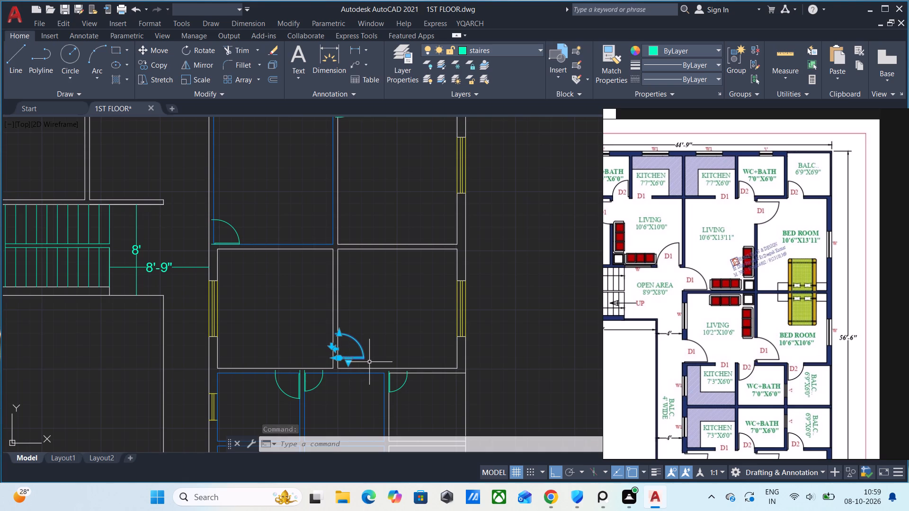
pyautogui.press('m')
pyautogui.press('BackSpace')
pyautogui.press('c')
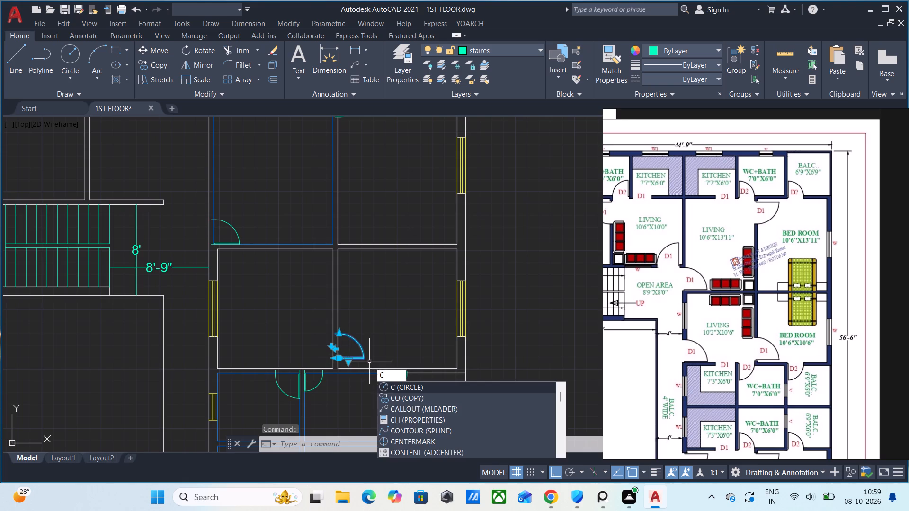
pyautogui.press('o')
pyautogui.press('Return')
pyautogui.scroll(3, 336, 368)
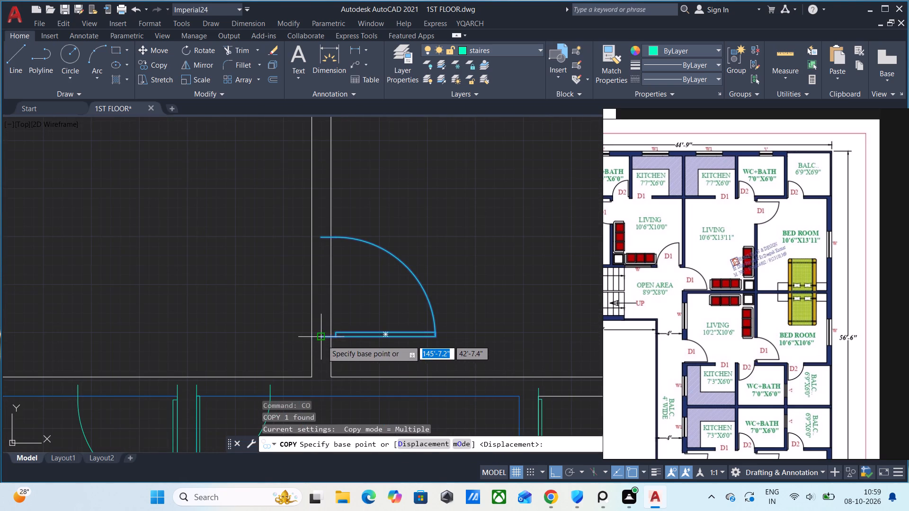
pyautogui.click(321, 340)
pyautogui.scroll(-2, 184, 336)
pyautogui.moveTo(188, 338); pyautogui.dragTo(385, 347, button='middle')
pyautogui.scroll(2, 239, 351)
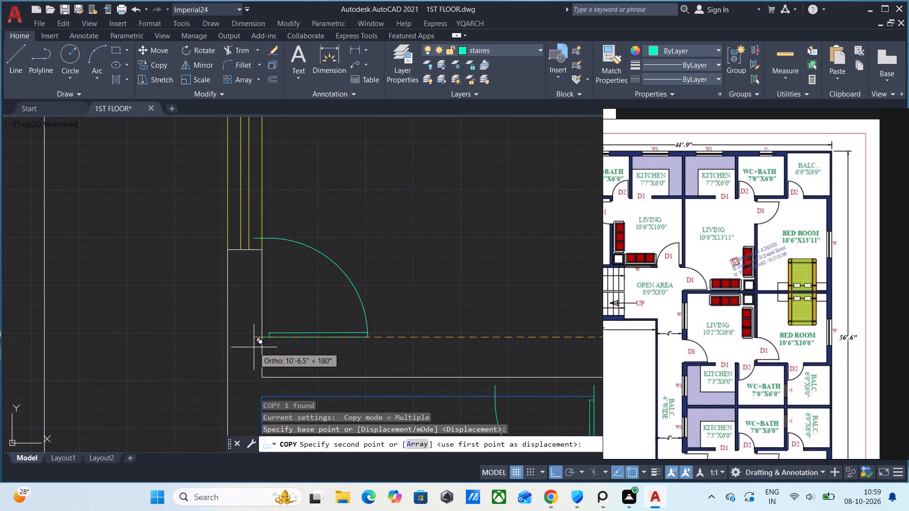
pyautogui.press('F8')
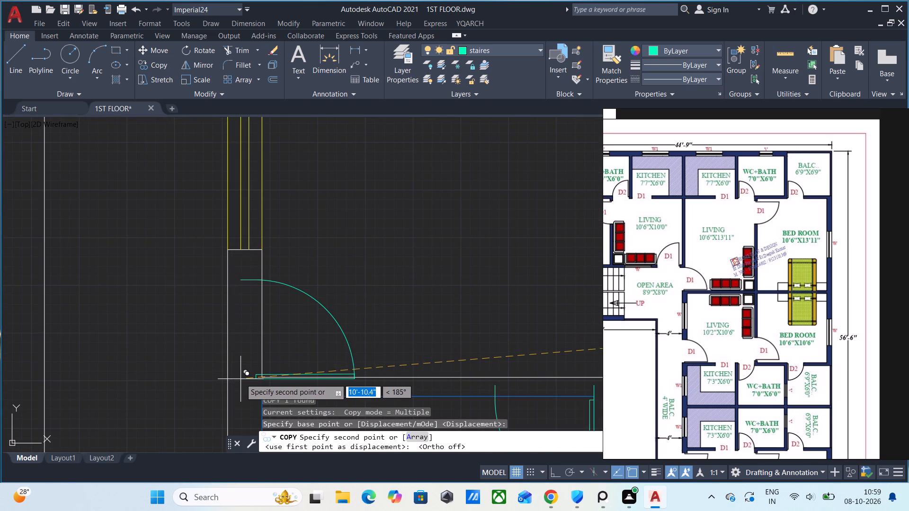
pyautogui.scroll(2, 241, 378)
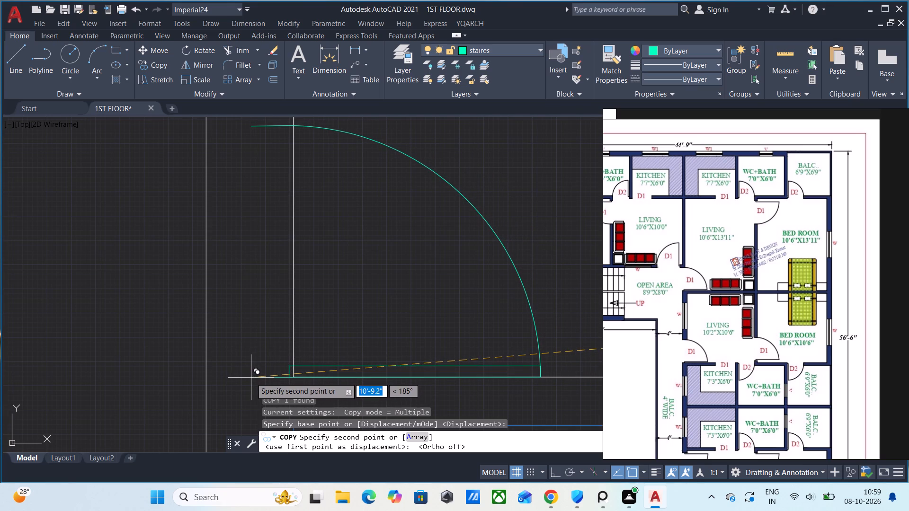
pyautogui.click(251, 378)
pyautogui.scroll(-2, 323, 317)
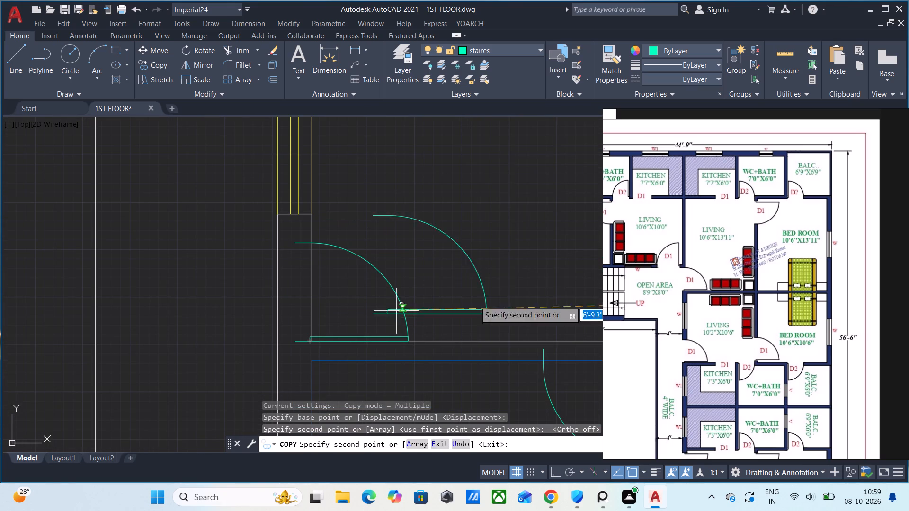
pyautogui.press('Escape')
pyautogui.scroll(-2, 462, 282)
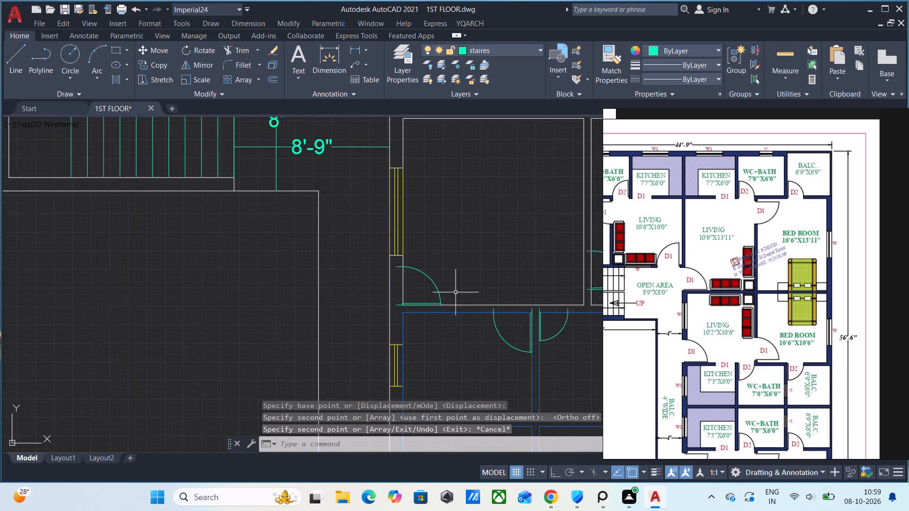
# Compare the living room, bedroom, WC+BATH and balcony door placements in the middle and upper units with the reference plan.
pyautogui.moveTo(446, 303); pyautogui.dragTo(352, 330, button='middle')
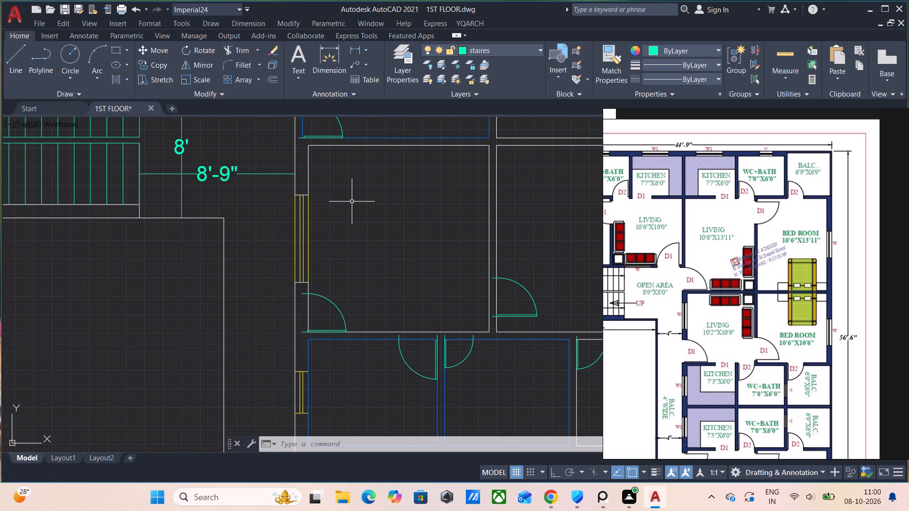
pyautogui.scroll(-2, 487, 242)
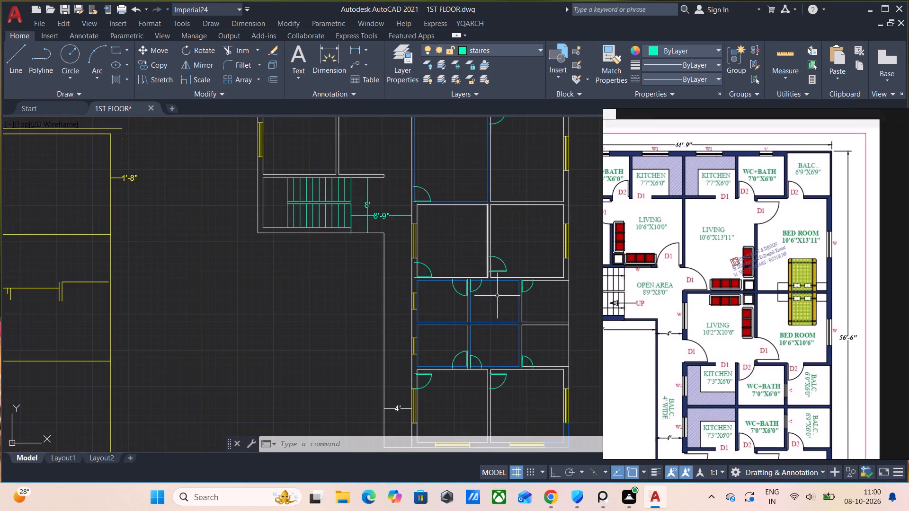
pyautogui.moveTo(492, 296); pyautogui.dragTo(413, 346, button='middle')
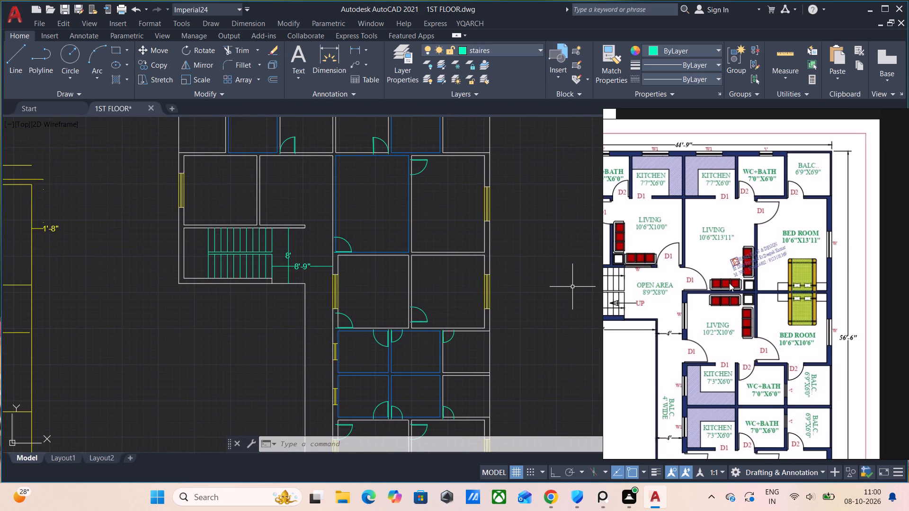
pyautogui.moveTo(722, 298); pyautogui.dragTo(730, 327, button='middle')
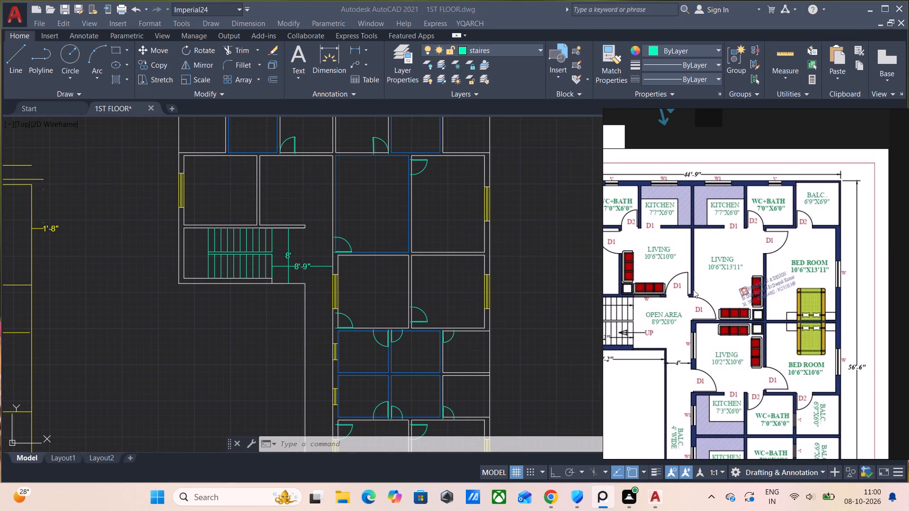
pyautogui.moveTo(700, 366); pyautogui.dragTo(662, 375, button='middle')
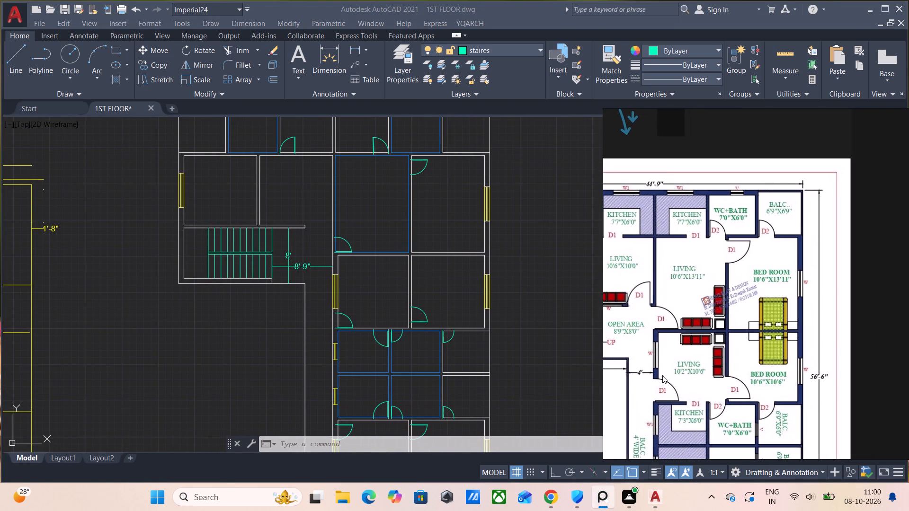
pyautogui.moveTo(662, 375); pyautogui.dragTo(698, 389, button='middle')
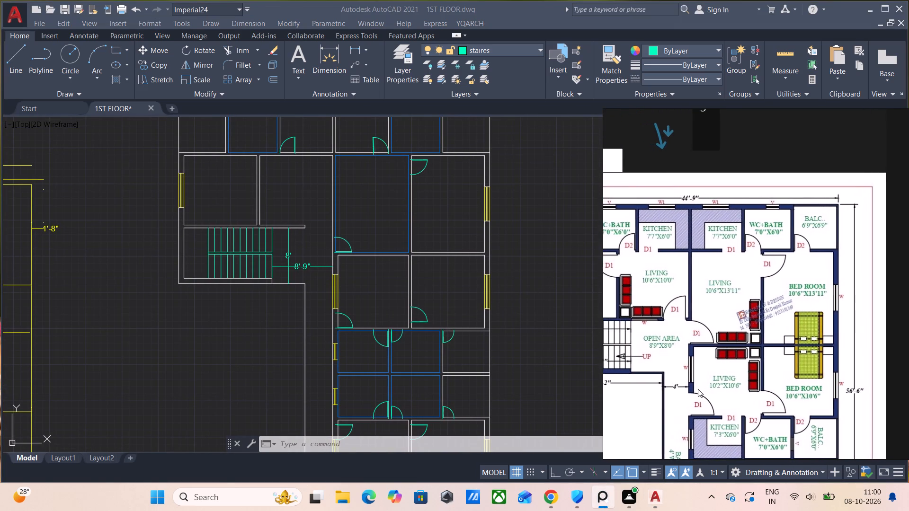
pyautogui.moveTo(698, 389); pyautogui.dragTo(680, 382, button='middle')
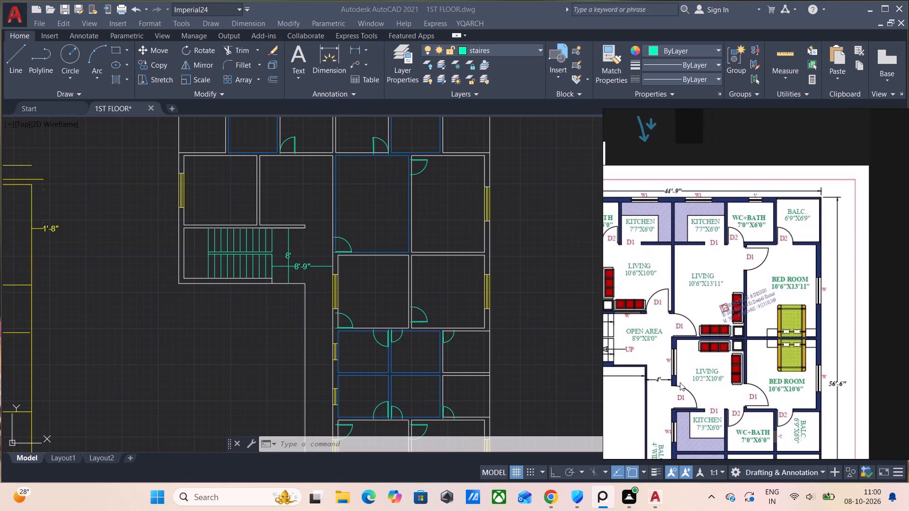
pyautogui.moveTo(680, 382); pyautogui.dragTo(679, 381, button='middle')
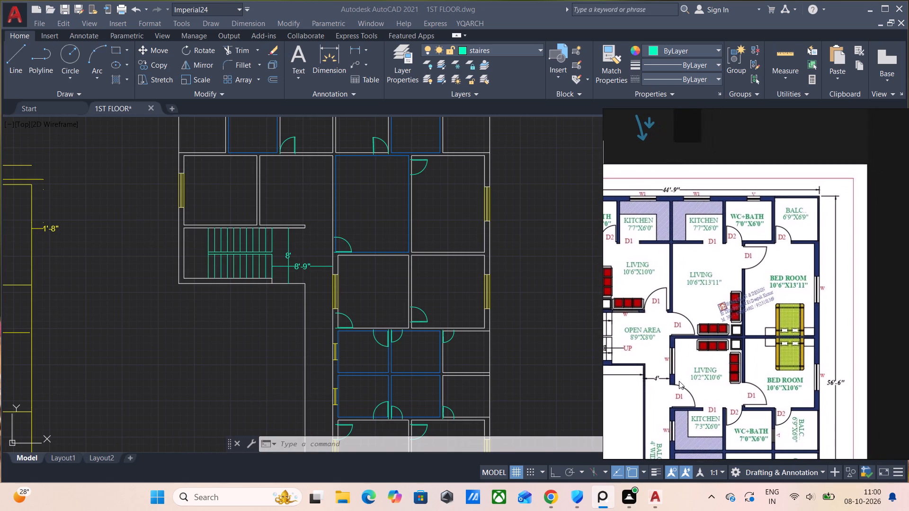
pyautogui.moveTo(679, 381); pyautogui.dragTo(671, 378, button='middle')
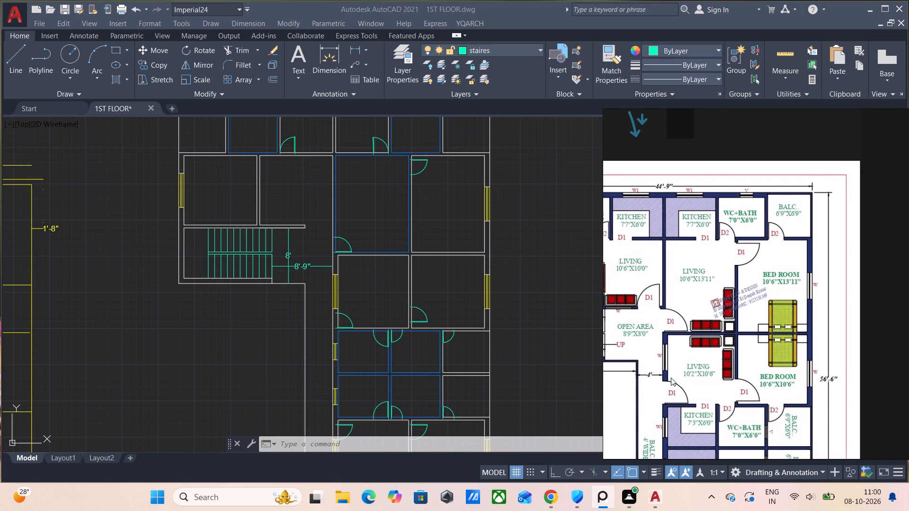
pyautogui.moveTo(671, 378); pyautogui.dragTo(667, 378, button='middle')
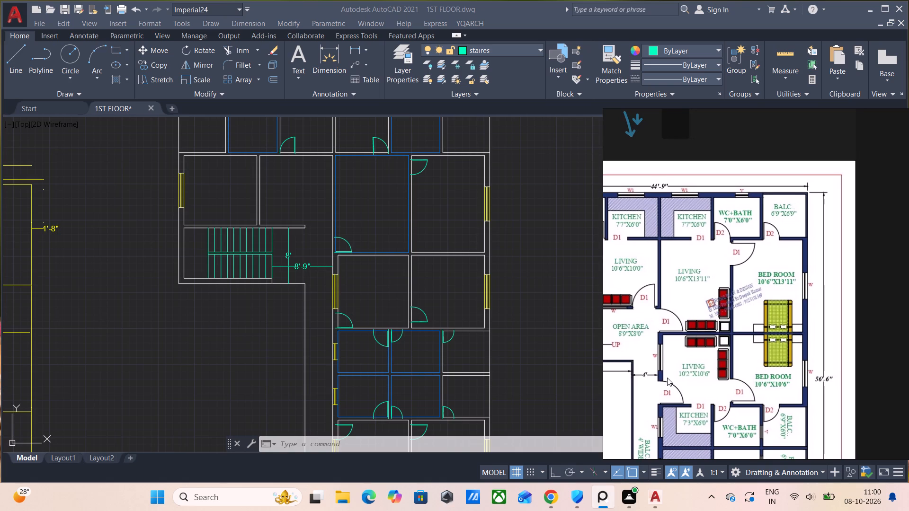
pyautogui.moveTo(667, 378); pyautogui.dragTo(668, 412, button='middle')
pyautogui.scroll(1, 756, 305)
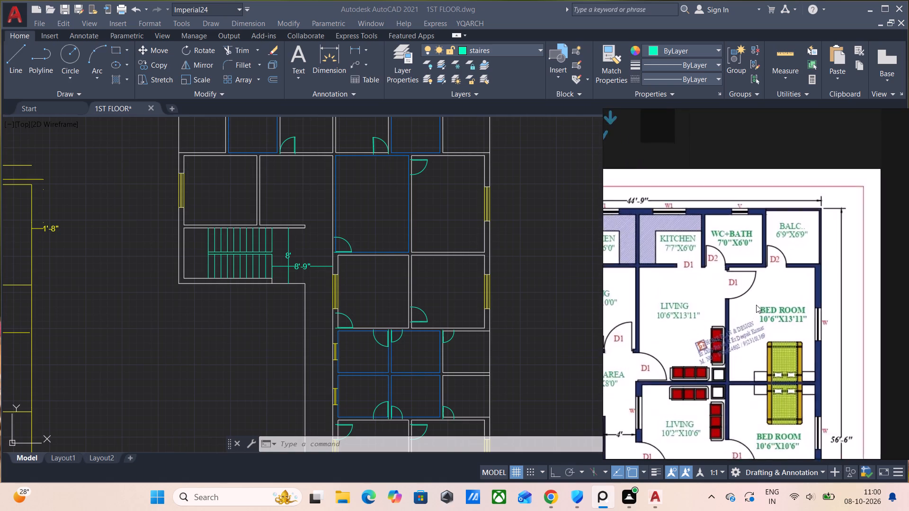
pyautogui.scroll(1, 756, 305)
pyautogui.moveTo(449, 211); pyautogui.dragTo(442, 242, button='middle')
pyautogui.middleClick(436, 225)
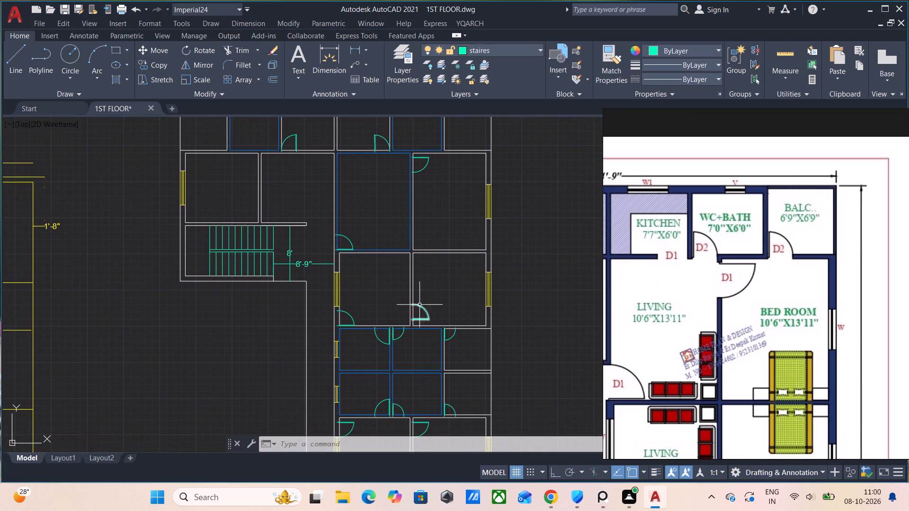
# Copy the WC+BATH door below the 10'2"X10'6" living room up about 27'-5" into the 7'0"X6'0" WC+BATH beside the top balcony.
pyautogui.click(402, 335)
pyautogui.press('c')
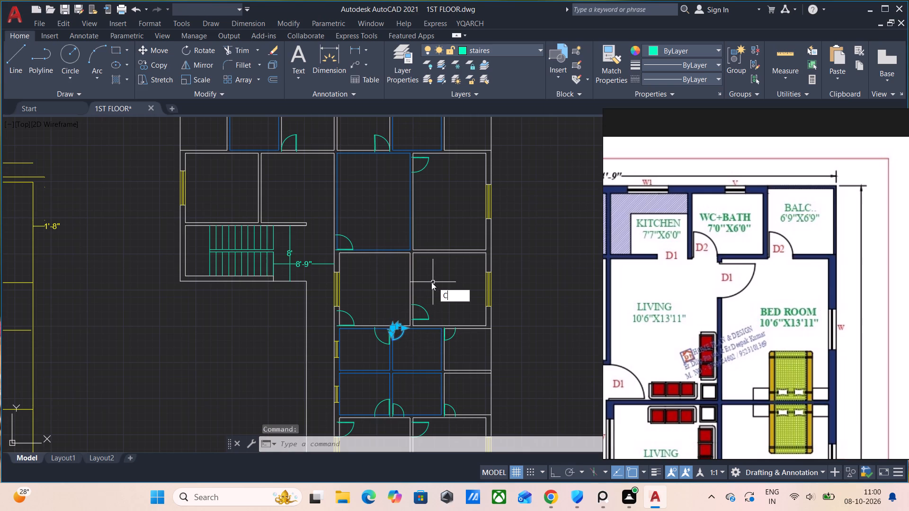
pyautogui.press('o')
pyautogui.press('Return')
pyautogui.click(402, 331)
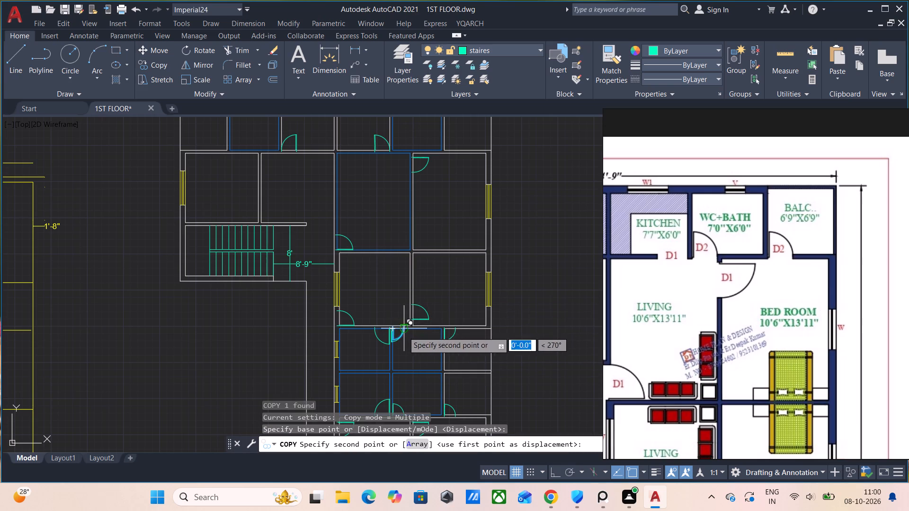
pyautogui.moveTo(430, 208); pyautogui.dragTo(400, 359, button='middle')
pyautogui.scroll(1, 406, 327)
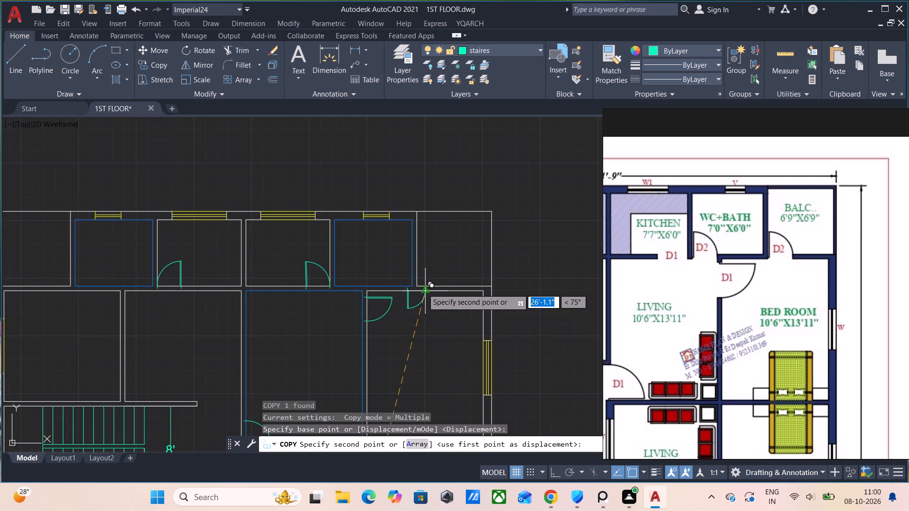
pyautogui.scroll(1, 425, 295)
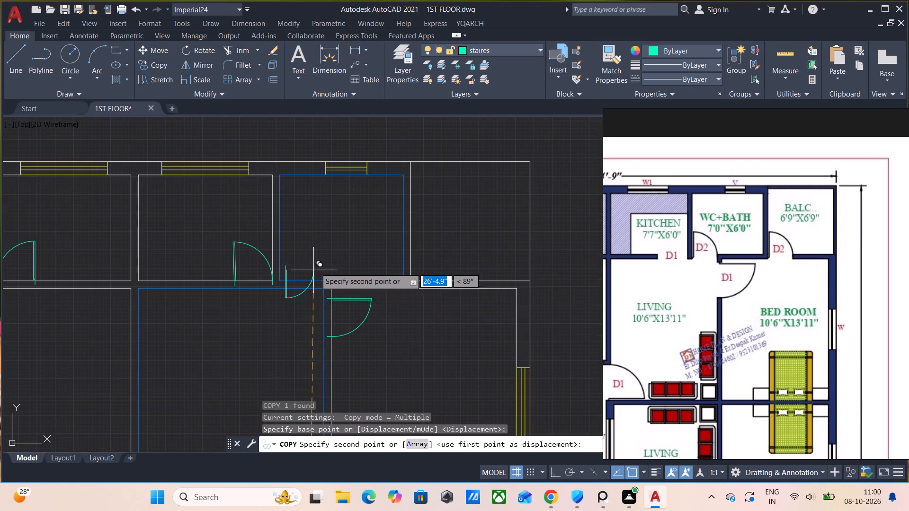
pyautogui.click(323, 250)
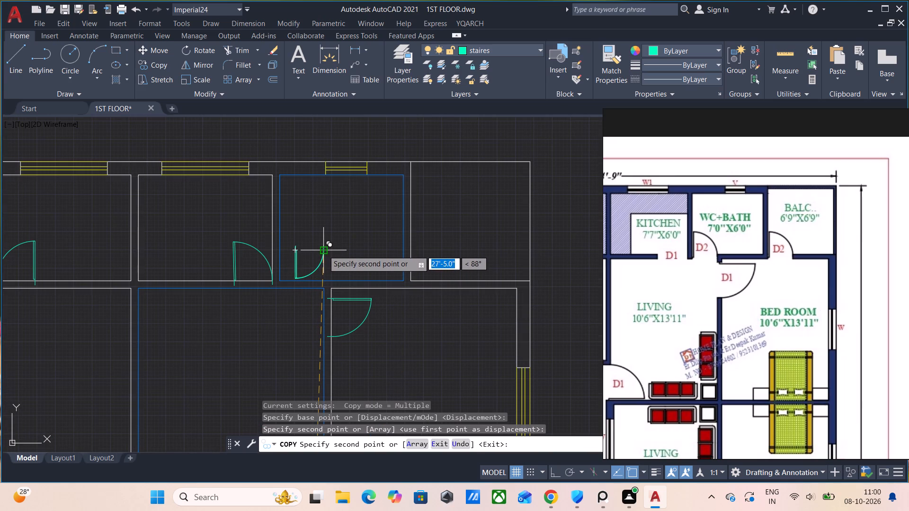
pyautogui.press('Escape')
# Rotate the copied door in the top WC+BATH by 180° about the upper end of its leaf.
pyautogui.click(323, 257)
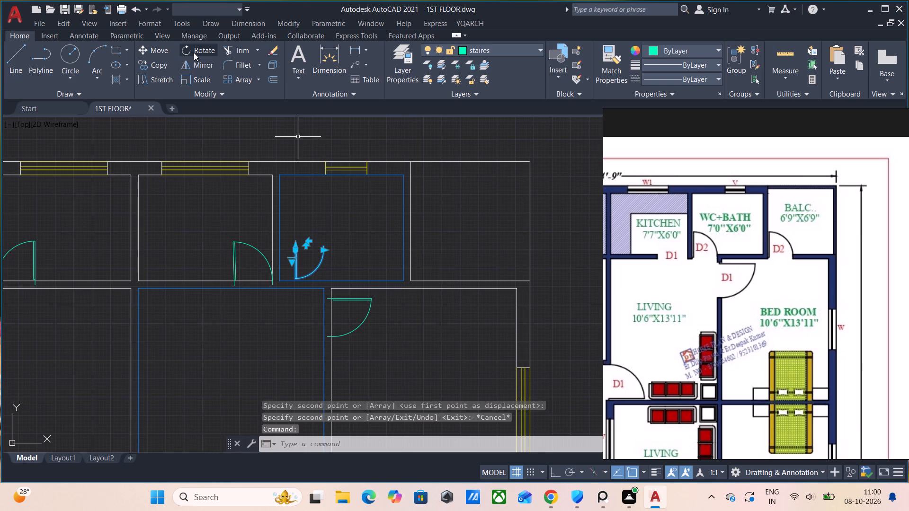
pyautogui.click(194, 53)
pyautogui.click(296, 247)
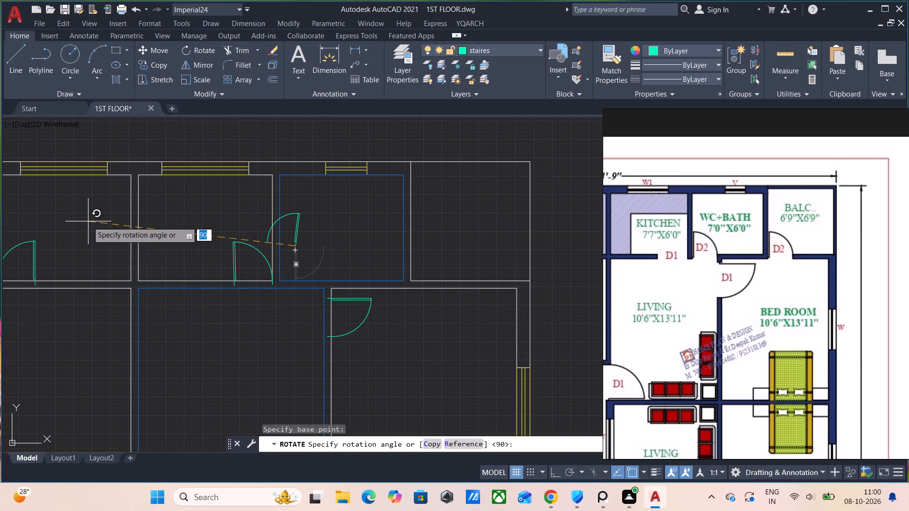
pyautogui.press('F8')
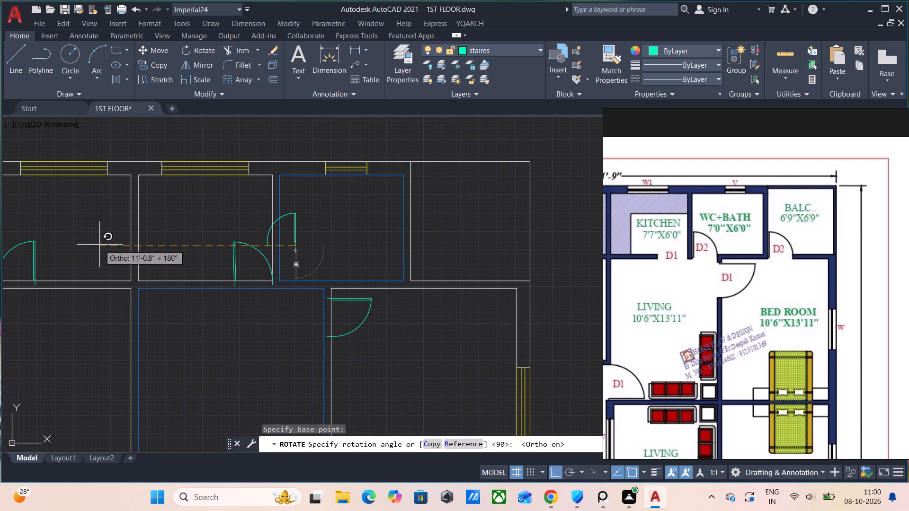
pyautogui.click(99, 245)
# Move the rotated door down to the lower wall of the top 7'0"X6'0" WC+BATH, with its swing end at the kitchen-side corner.
pyautogui.click(295, 232)
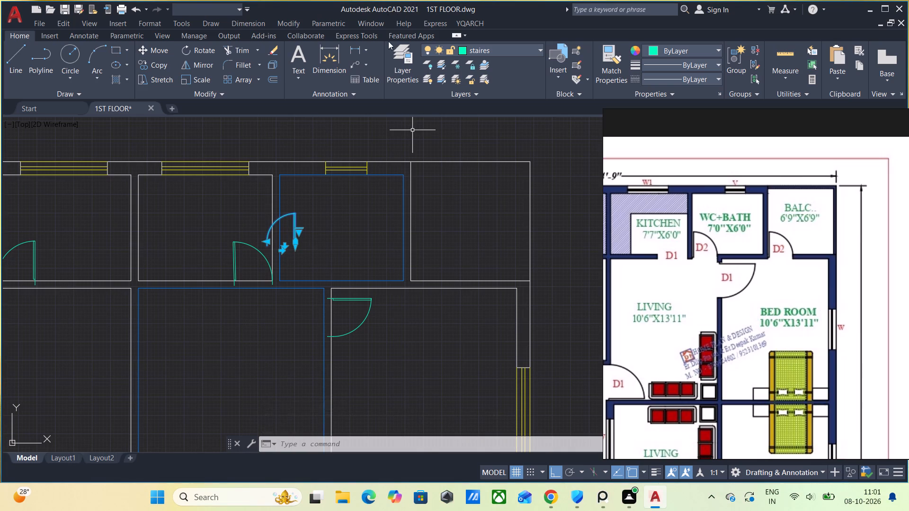
pyautogui.scroll(2, 329, 284)
pyautogui.scroll(-1, 291, 244)
pyautogui.moveTo(288, 248); pyautogui.dragTo(269, 330, button='middle')
pyautogui.press('m')
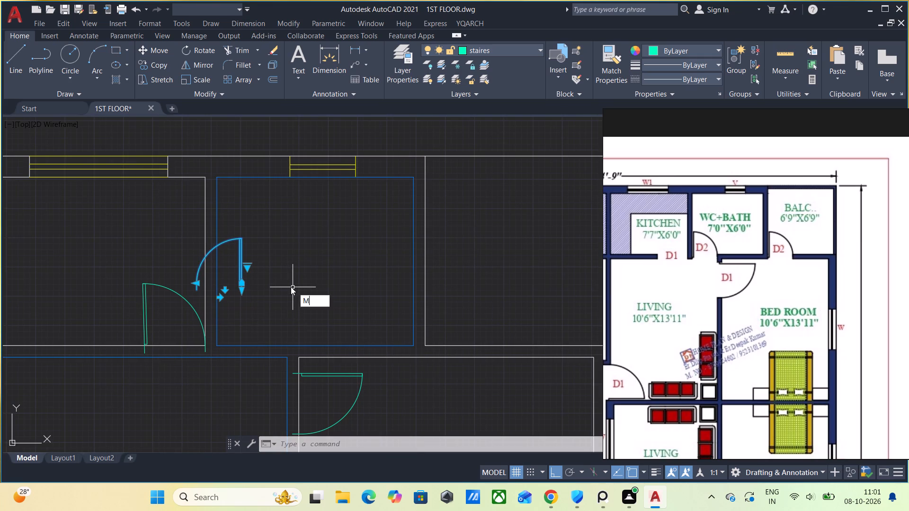
pyautogui.press('Return')
pyautogui.scroll(1, 247, 291)
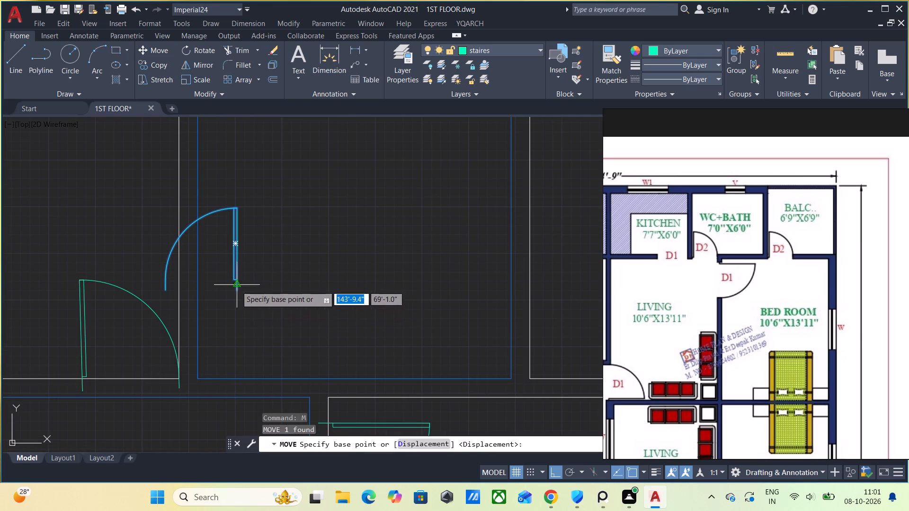
pyautogui.click(236, 286)
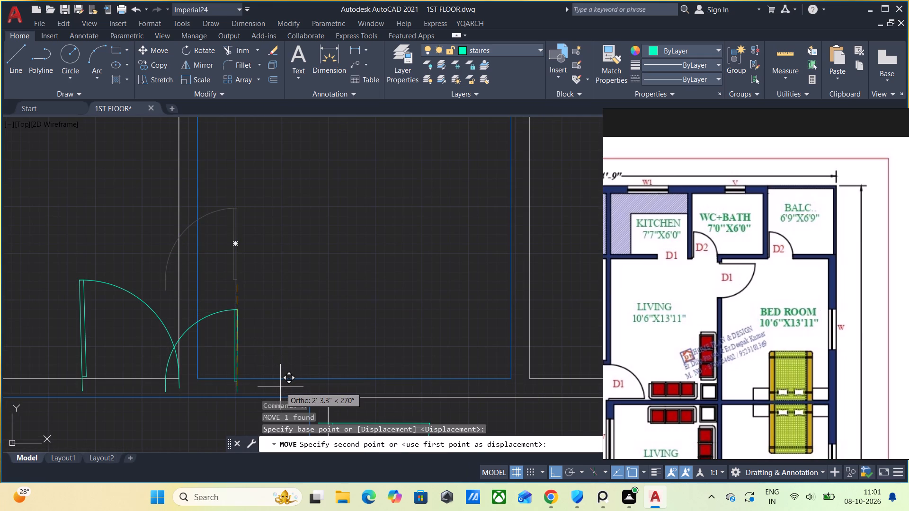
pyautogui.press('F8')
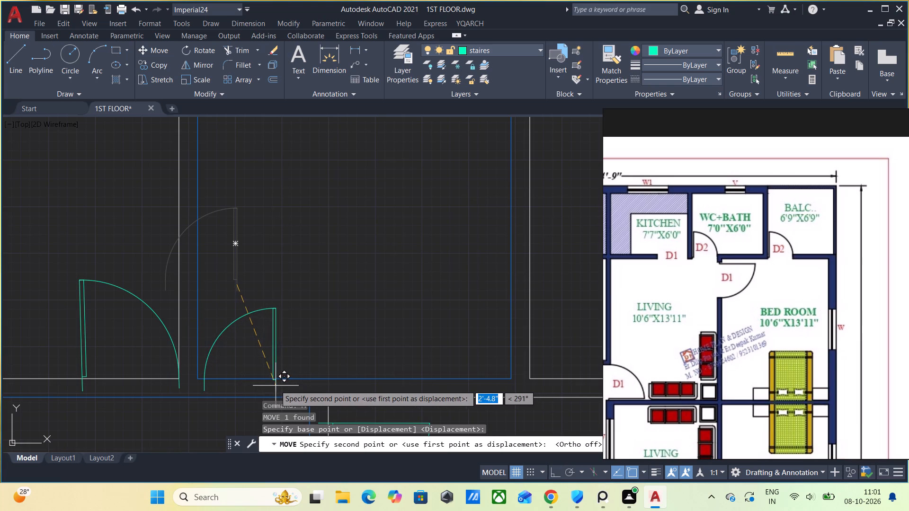
pyautogui.click(269, 385)
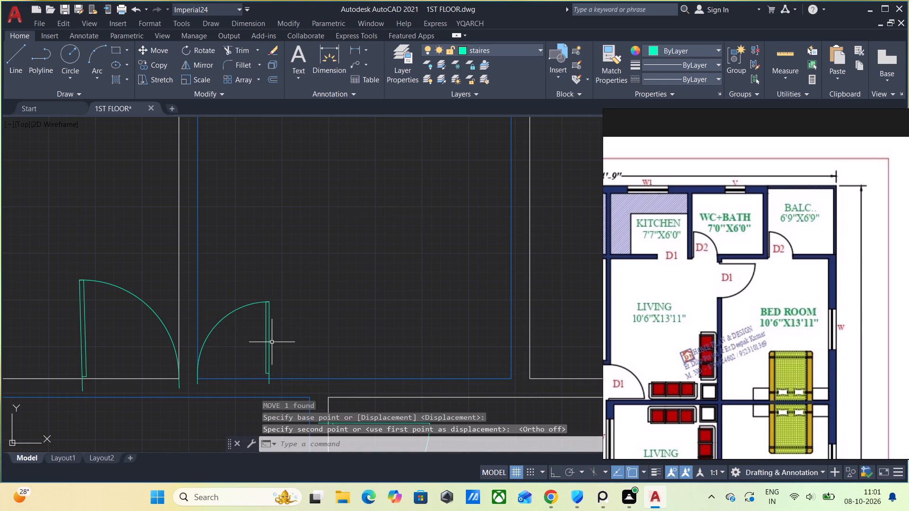
# Flip the top WC+BATH door so its leaf hinges against the kitchen-side wall.
pyautogui.click(268, 340)
pyautogui.click(232, 396)
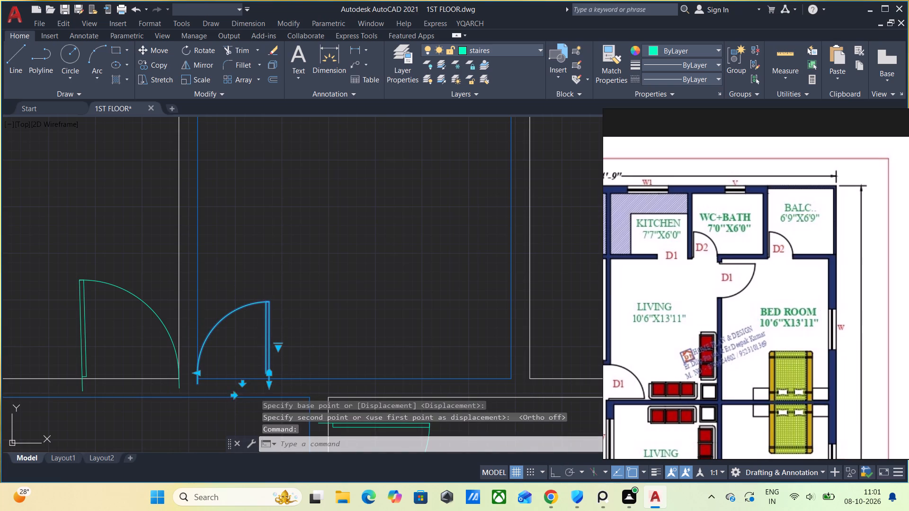
pyautogui.press('Escape')
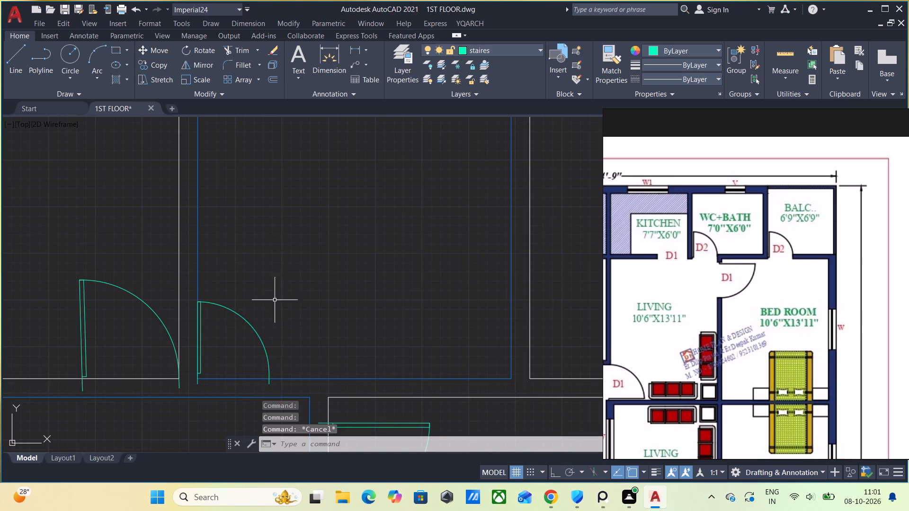
# Move the flipped WC+BATH door slightly sideways so its leaf edge aligns exactly with the room's inner wall line at the kitchen-side corner.
pyautogui.scroll(2, 231, 340)
pyautogui.moveTo(214, 380); pyautogui.dragTo(324, 319, button='middle')
pyautogui.scroll(2, 263, 334)
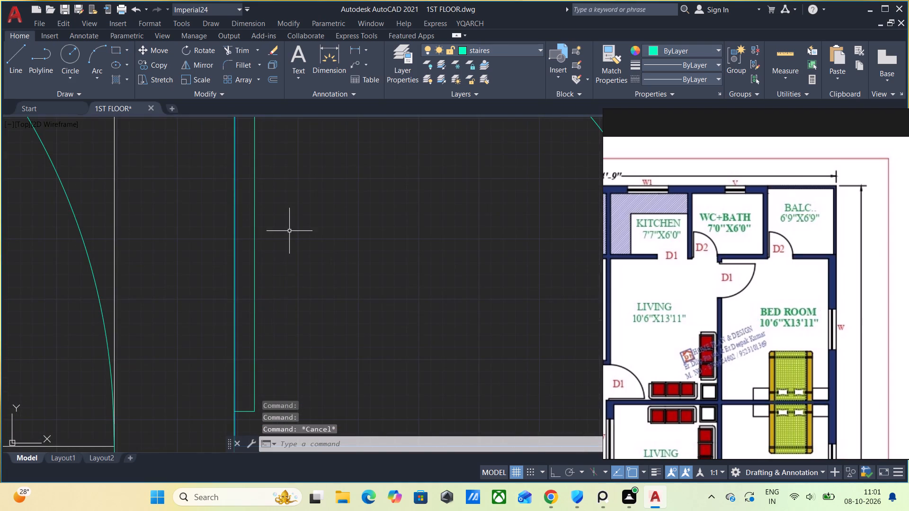
pyautogui.moveTo(287, 307); pyautogui.dragTo(346, 169, button='middle')
pyautogui.scroll(2, 284, 320)
pyautogui.click(303, 347)
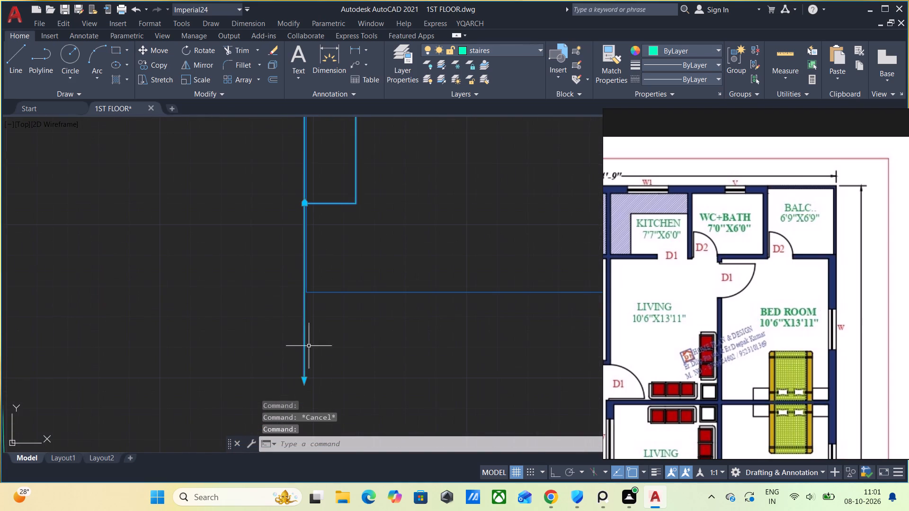
pyautogui.press('m')
pyautogui.press('Return')
pyautogui.scroll(2, 318, 304)
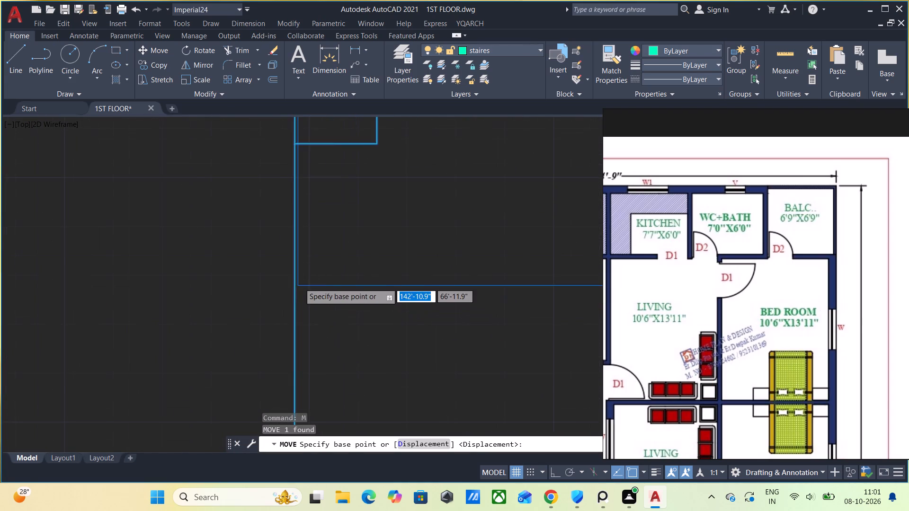
pyautogui.scroll(1, 299, 283)
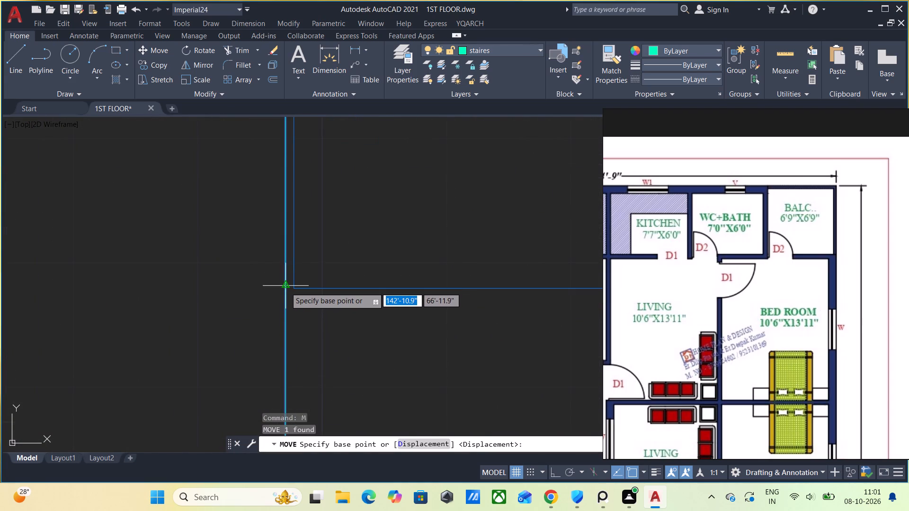
pyautogui.click(285, 287)
pyautogui.click(296, 290)
pyautogui.scroll(-9, 365, 289)
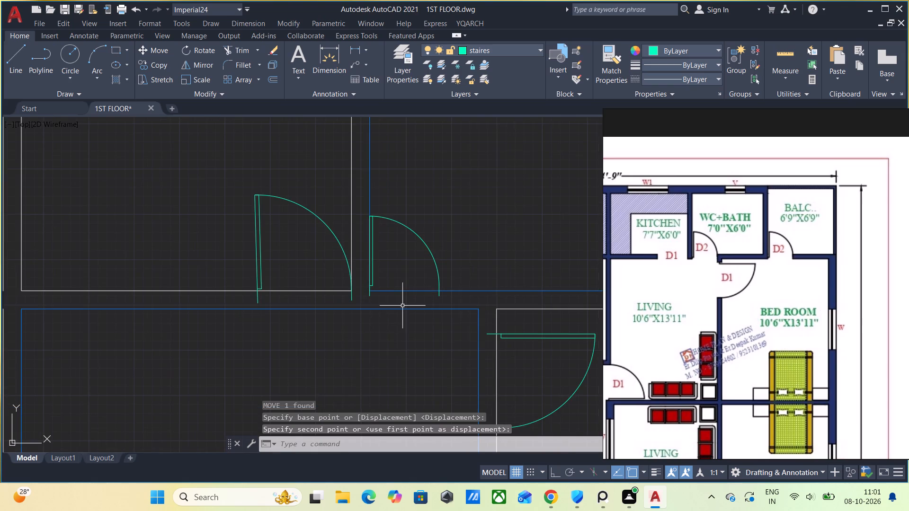
# Copy the top WC+BATH door 7'-5" across to the adjoining corner of the top 6'9"X6'9" balcony.
pyautogui.moveTo(395, 312); pyautogui.dragTo(249, 355, button='middle')
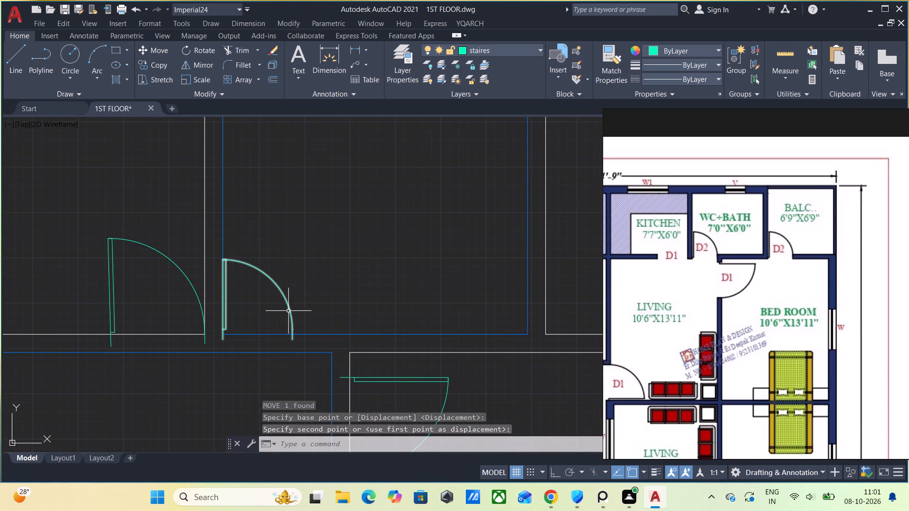
pyautogui.click(289, 309)
pyautogui.scroll(-2, 355, 313)
pyautogui.moveTo(368, 335); pyautogui.dragTo(291, 349, button='middle')
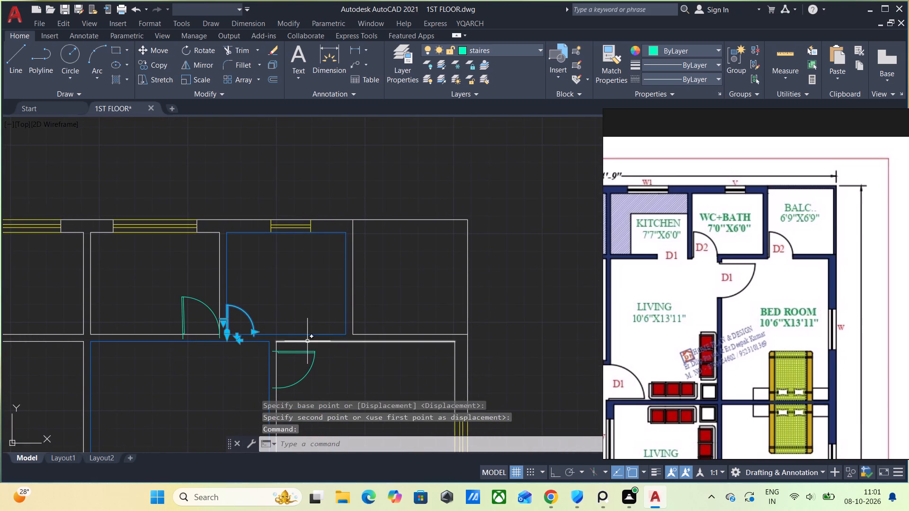
pyautogui.scroll(1, 308, 341)
pyautogui.write('CO')
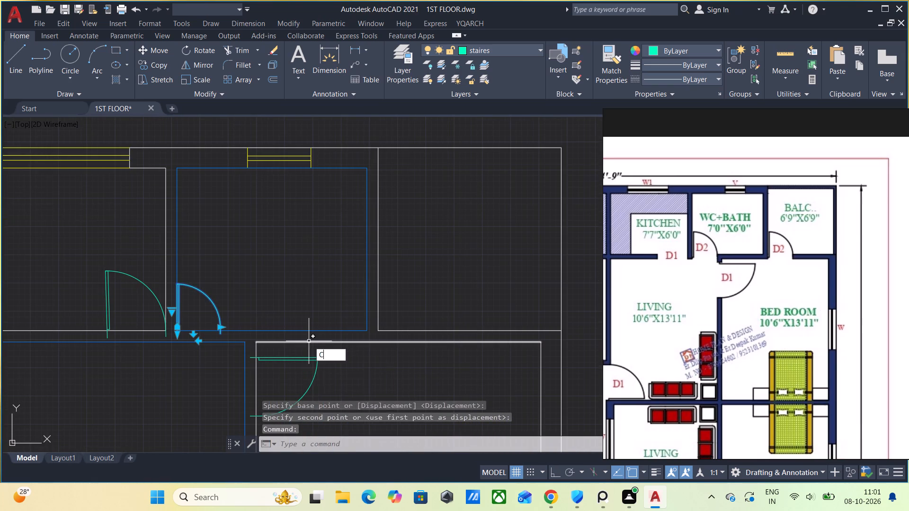
pyautogui.press('Return')
pyautogui.scroll(2, 195, 345)
pyautogui.click(150, 318)
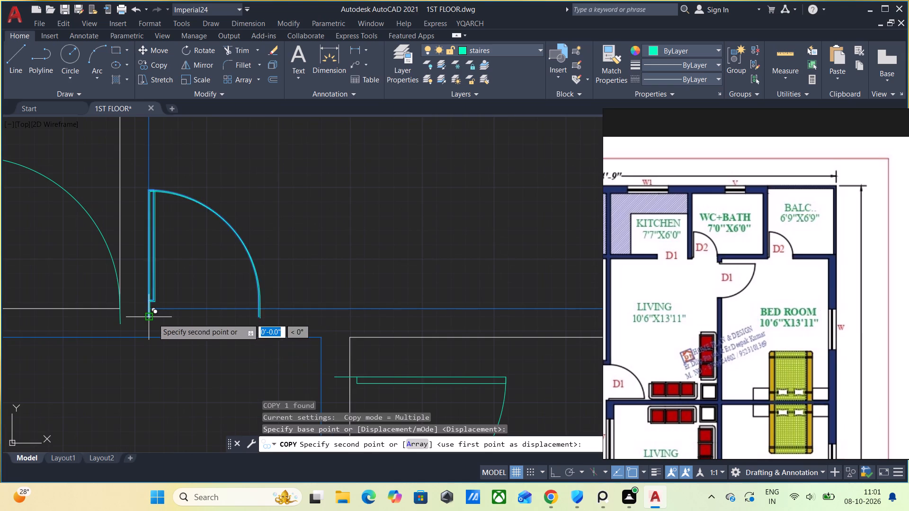
pyautogui.scroll(-2, 413, 323)
pyautogui.moveTo(405, 326); pyautogui.dragTo(243, 324, button='middle')
pyautogui.scroll(1, 414, 336)
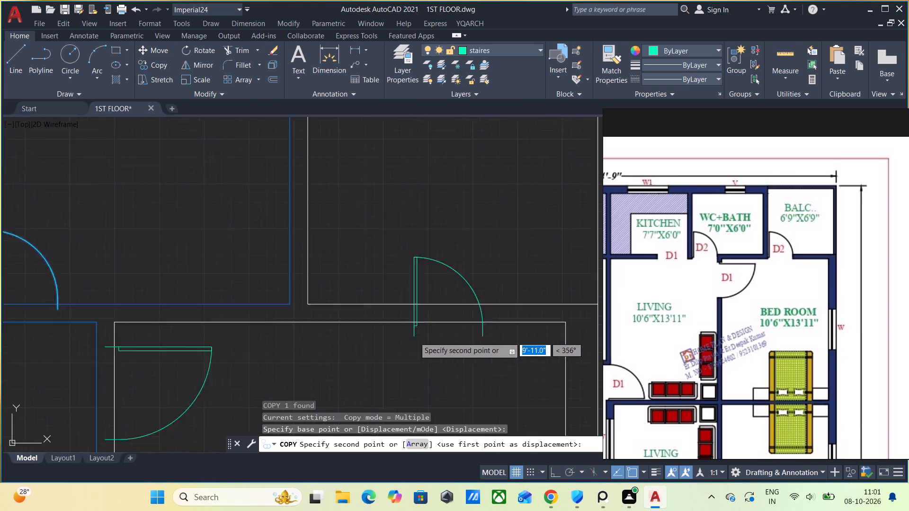
pyautogui.scroll(1, 414, 337)
pyautogui.scroll(1, 277, 287)
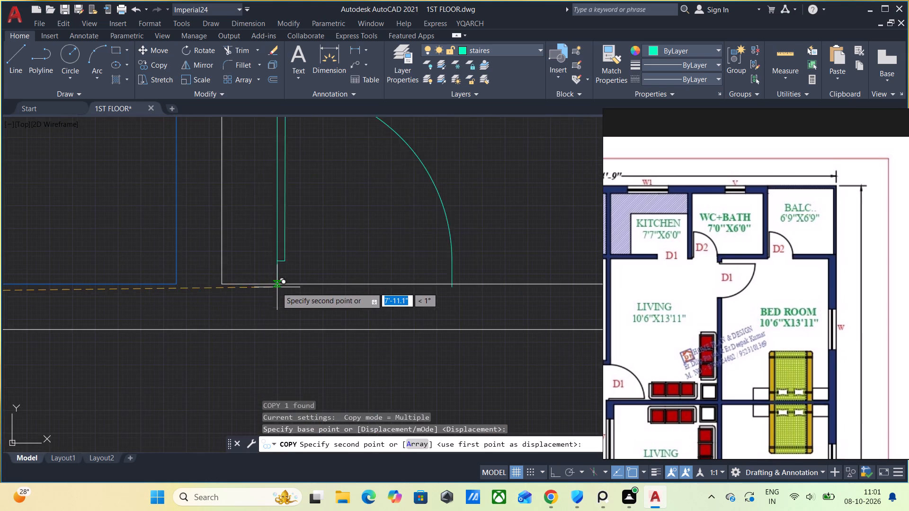
pyautogui.click(222, 297)
pyautogui.press('Escape')
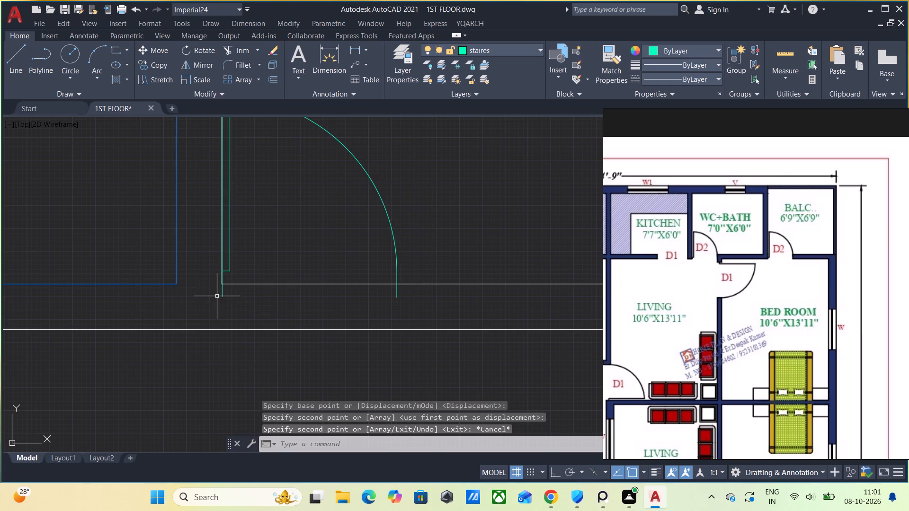
# Move the copied balcony door slightly down into the wall thickness and align its leaf edge with the balcony's side wall line.
pyautogui.click(223, 295)
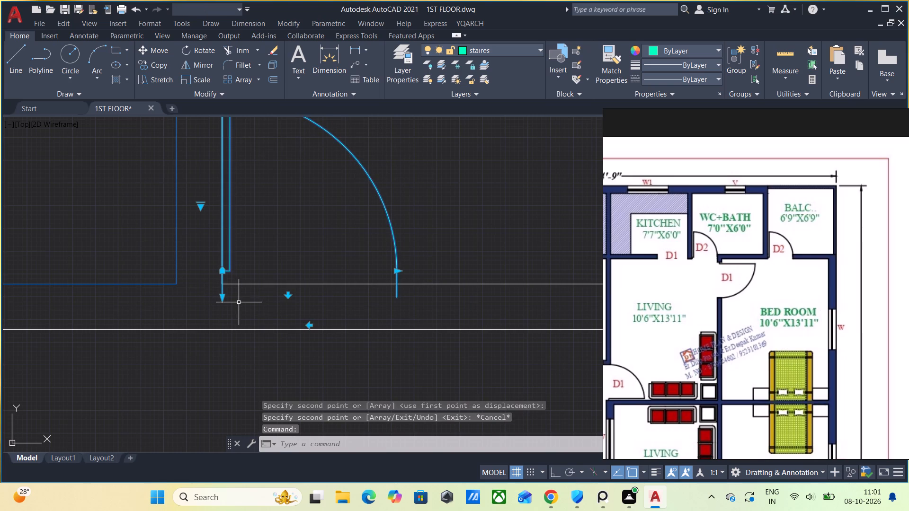
pyautogui.press('m')
pyautogui.press('Return')
pyautogui.scroll(2, 215, 291)
pyautogui.click(233, 307)
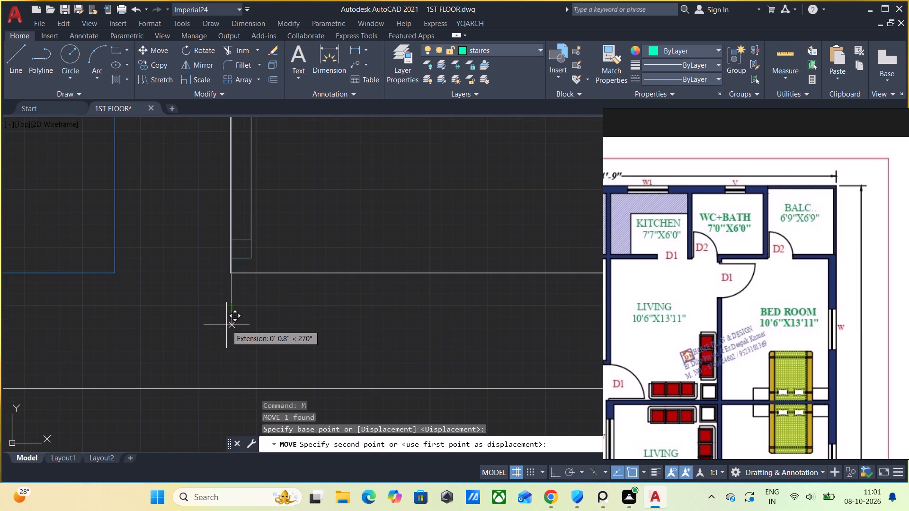
pyautogui.click(228, 328)
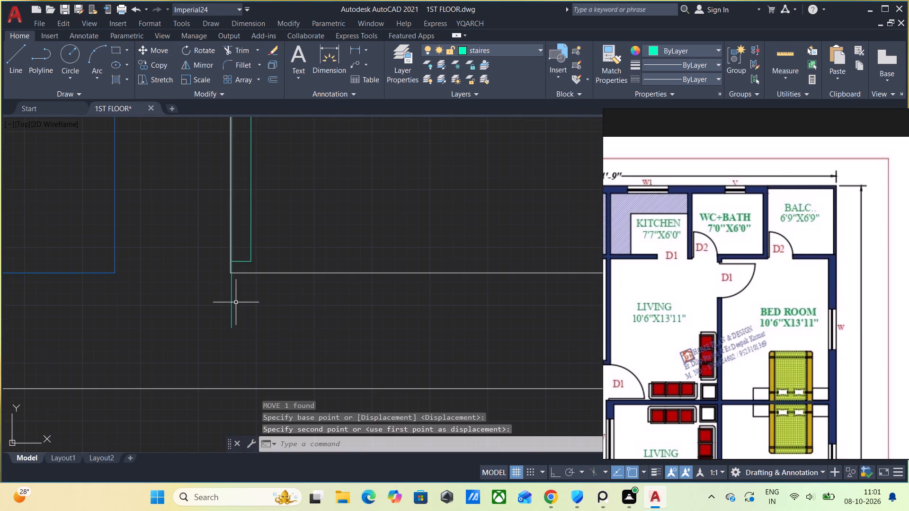
pyautogui.scroll(1, 238, 300)
pyautogui.click(227, 299)
pyautogui.press('m')
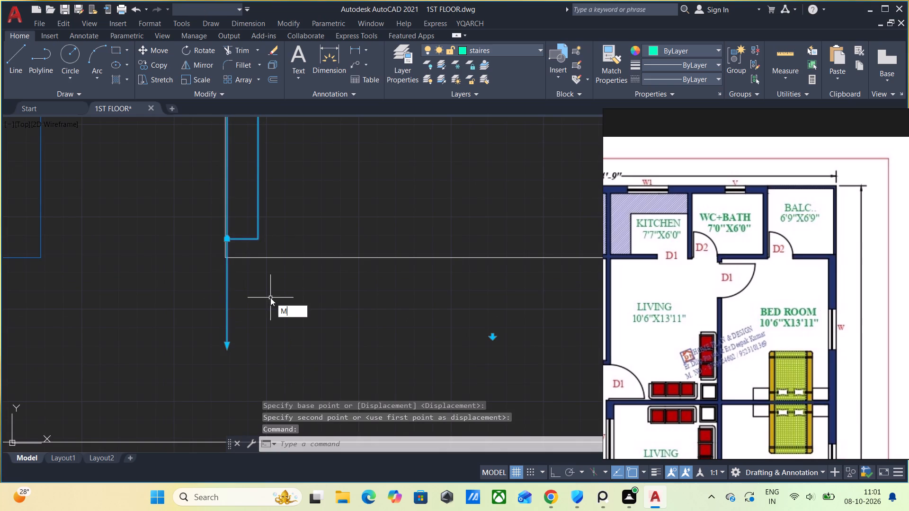
pyautogui.press('Return')
pyautogui.click(227, 259)
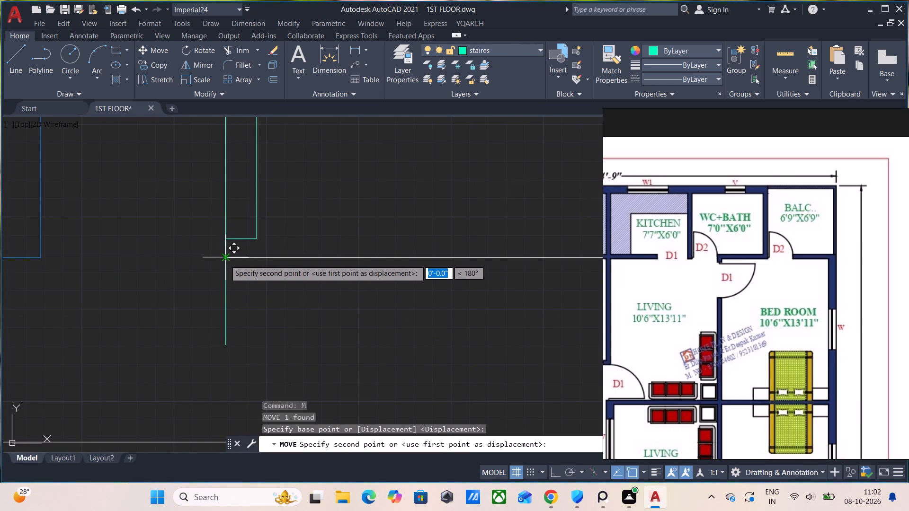
pyautogui.click(225, 260)
# Compare the door placements across the upper, middle and staircase-side units with the reference plan.
pyautogui.scroll(-6, 280, 282)
pyautogui.moveTo(338, 293); pyautogui.dragTo(329, 307, button='middle')
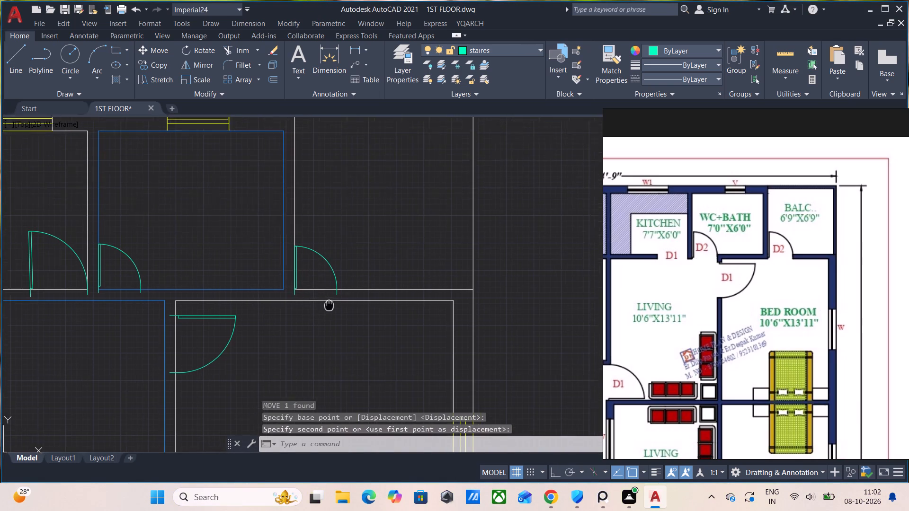
pyautogui.moveTo(329, 307); pyautogui.dragTo(323, 316, button='middle')
pyautogui.scroll(-3, 323, 315)
pyautogui.moveTo(333, 357); pyautogui.dragTo(376, 270, button='middle')
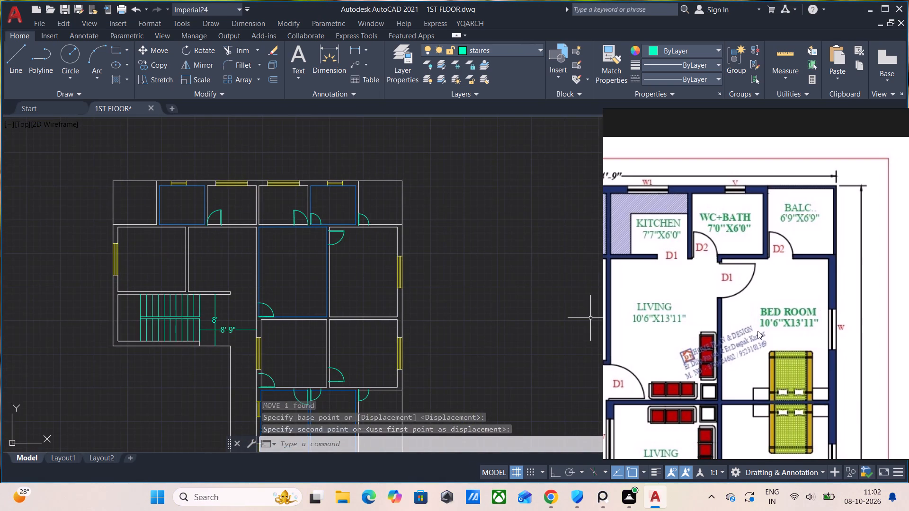
pyautogui.moveTo(802, 384); pyautogui.dragTo(832, 229, button='middle')
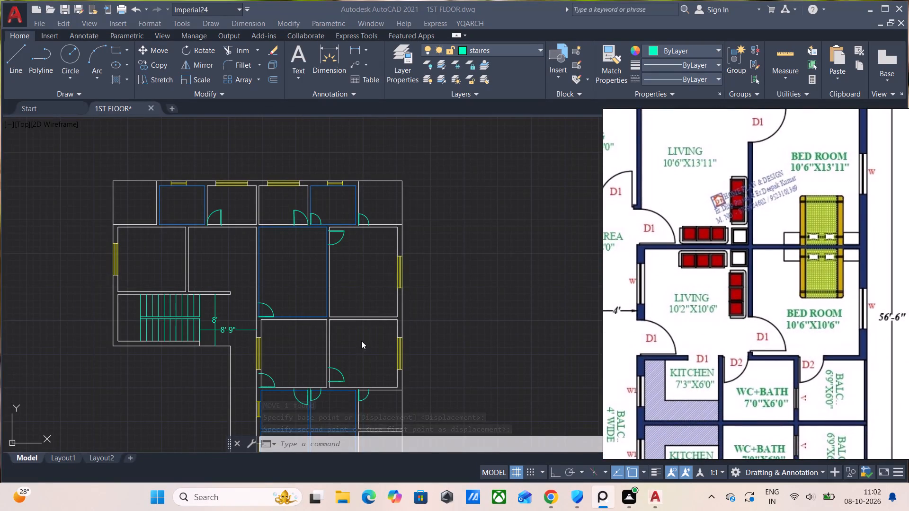
pyautogui.moveTo(360, 343); pyautogui.dragTo(374, 283, button='middle')
pyautogui.moveTo(346, 375); pyautogui.dragTo(348, 355, button='middle')
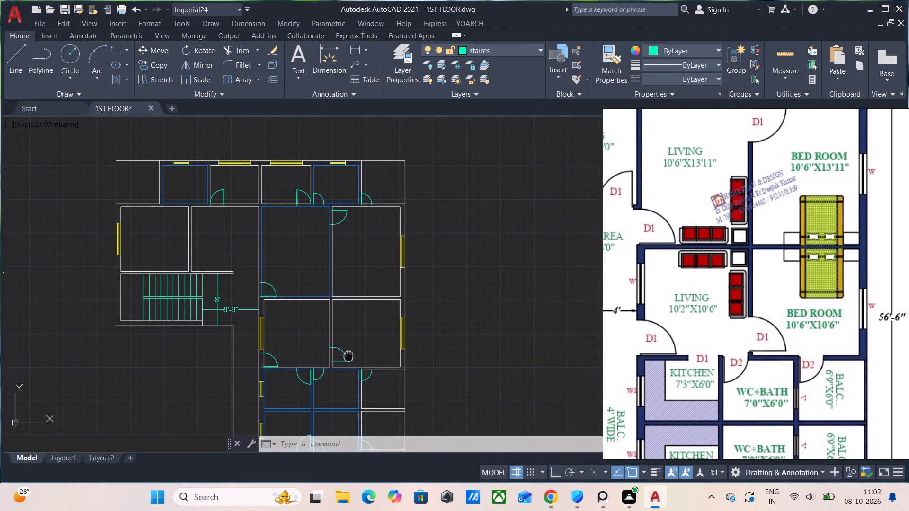
pyautogui.moveTo(348, 355); pyautogui.dragTo(347, 356, button='middle')
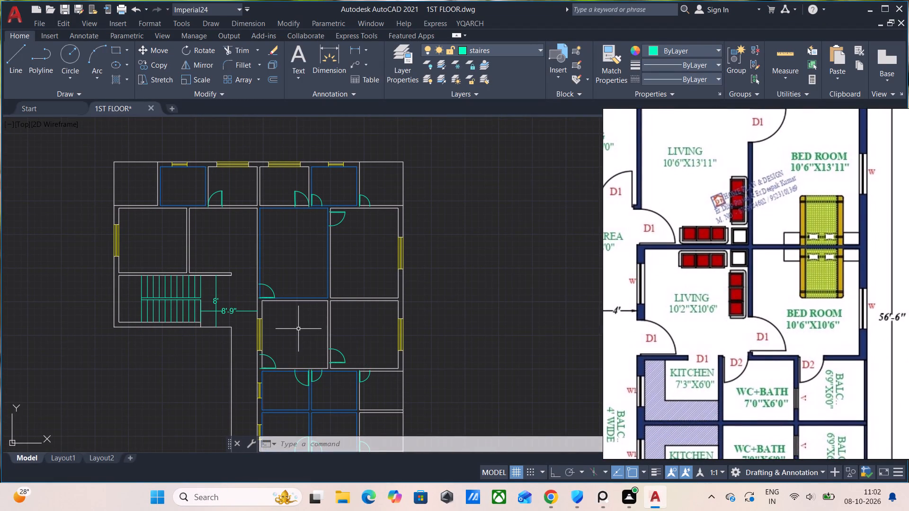
pyautogui.scroll(-2, 649, 298)
pyautogui.moveTo(656, 292); pyautogui.dragTo(752, 337, button='middle')
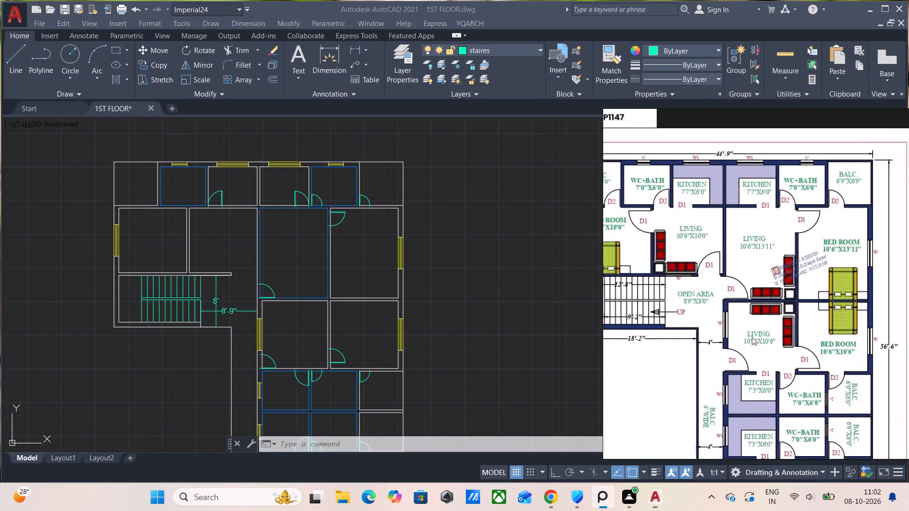
pyautogui.moveTo(752, 337); pyautogui.dragTo(796, 344, button='middle')
pyautogui.scroll(1, 209, 211)
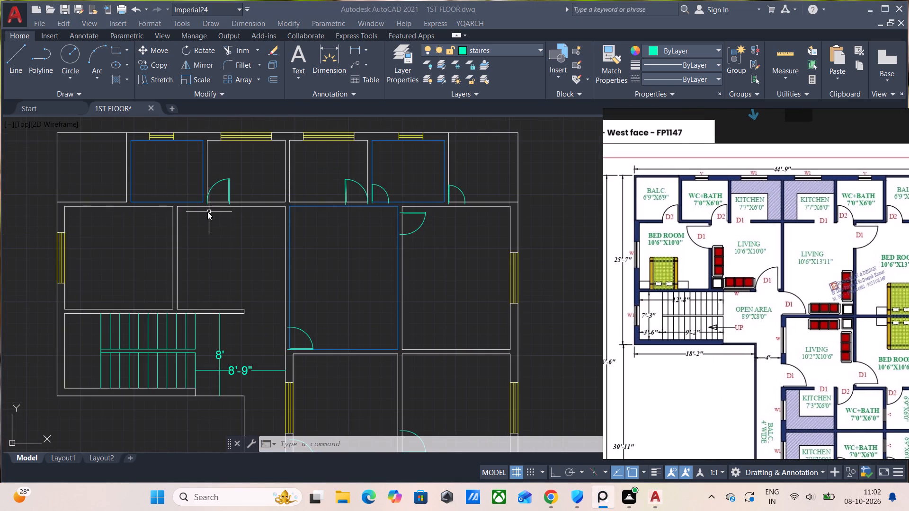
pyautogui.moveTo(221, 233); pyautogui.dragTo(271, 273, button='middle')
pyautogui.moveTo(224, 237); pyautogui.dragTo(272, 259, button='middle')
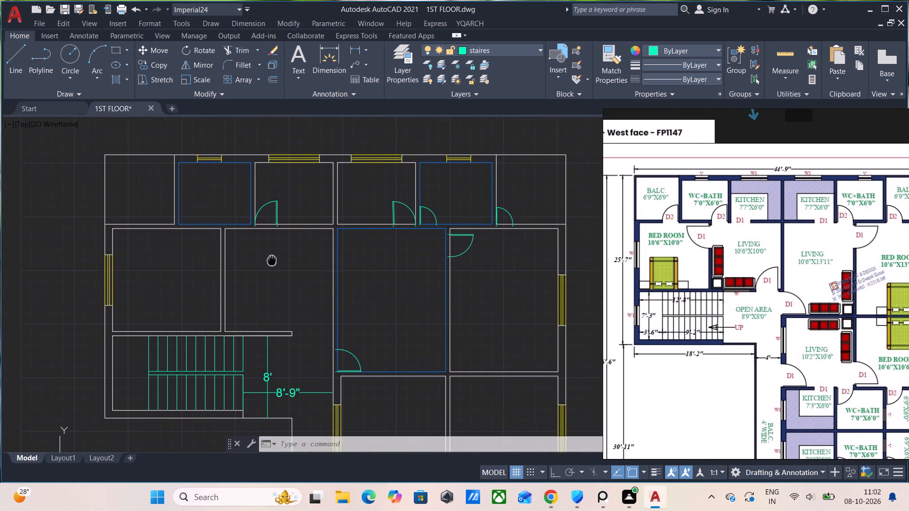
pyautogui.moveTo(272, 259); pyautogui.dragTo(273, 260, button='middle')
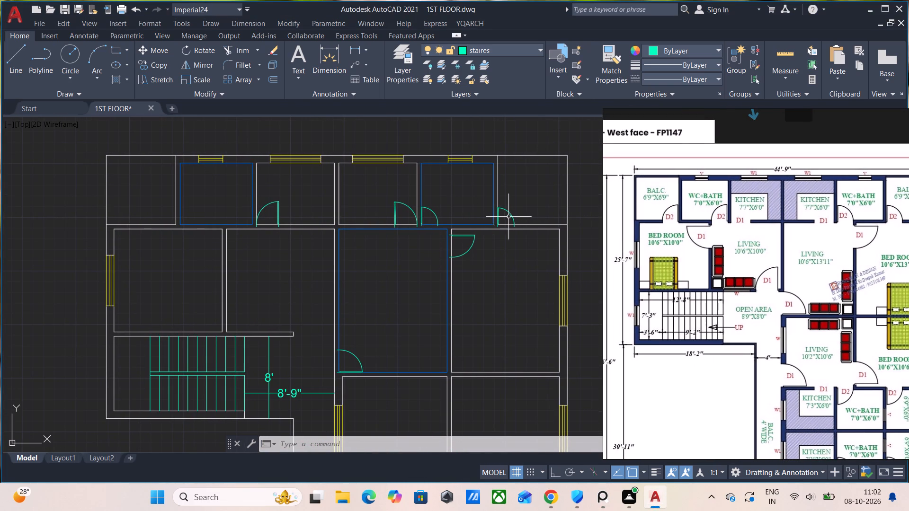
# Mirror the upper unit's WC+BATH and balcony doors to the staircase-side unit about the vertical centreline between the two kitchens, keeping the originals.
pyautogui.click(513, 216)
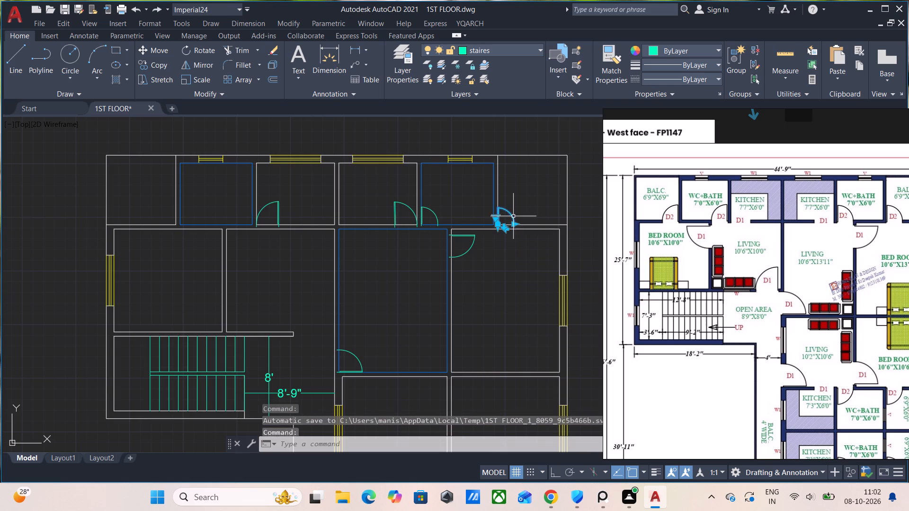
pyautogui.scroll(1, 446, 223)
pyautogui.click(433, 216)
pyautogui.scroll(-2, 423, 283)
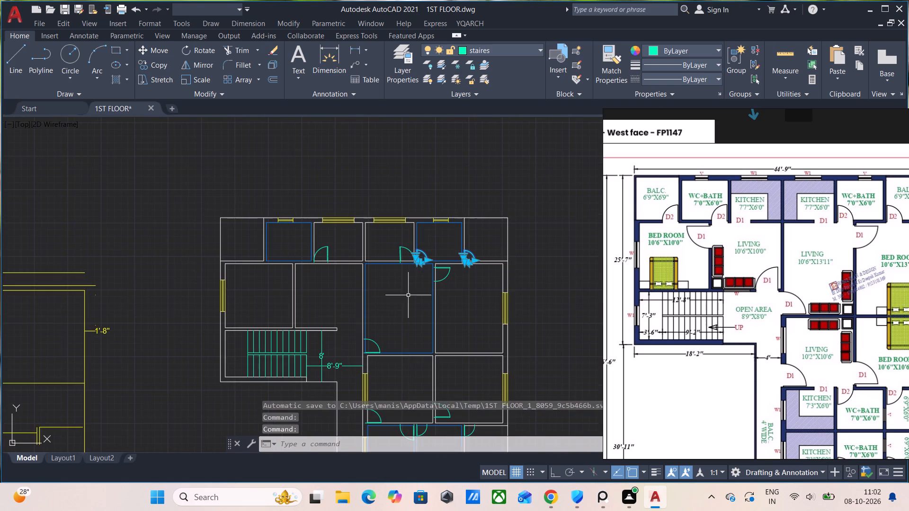
pyautogui.write('MI')
pyautogui.press('Return')
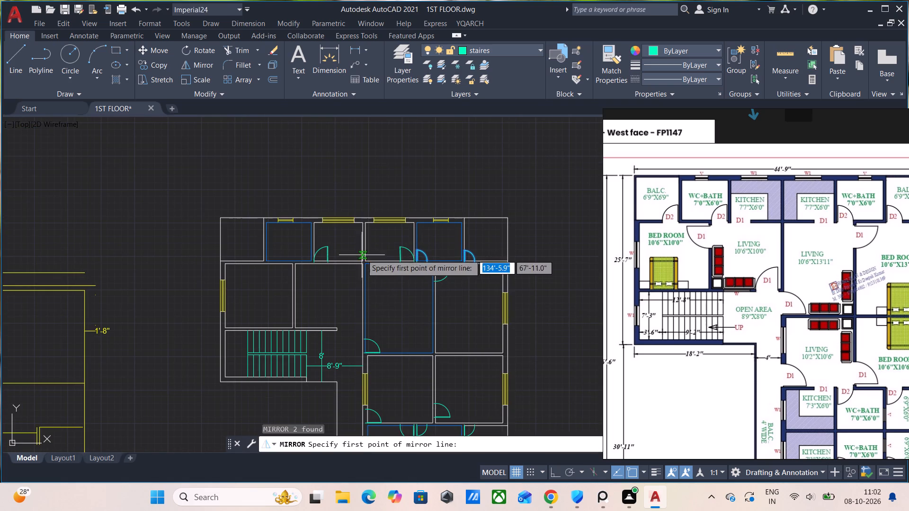
pyautogui.scroll(3, 364, 254)
pyautogui.moveTo(349, 149); pyautogui.dragTo(334, 221, button='middle')
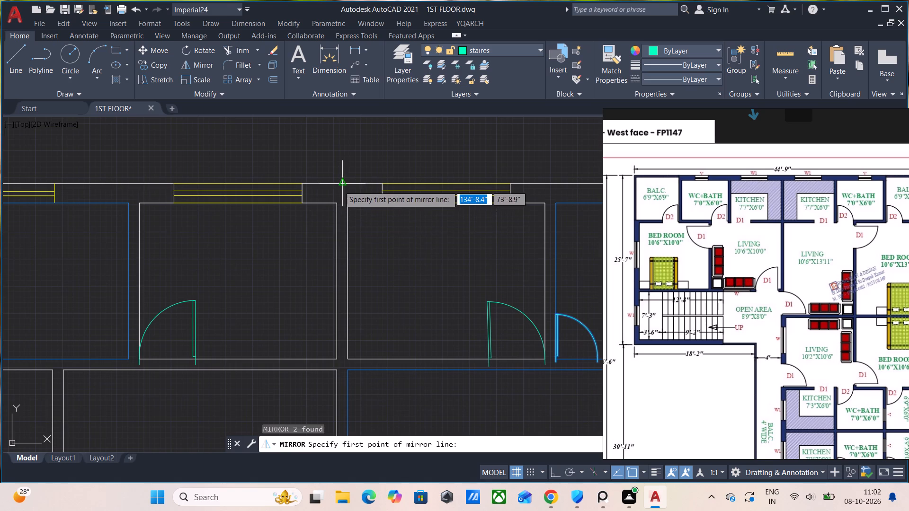
pyautogui.click(343, 182)
pyautogui.scroll(-1, 318, 368)
pyautogui.moveTo(341, 362); pyautogui.dragTo(368, 211, button='middle')
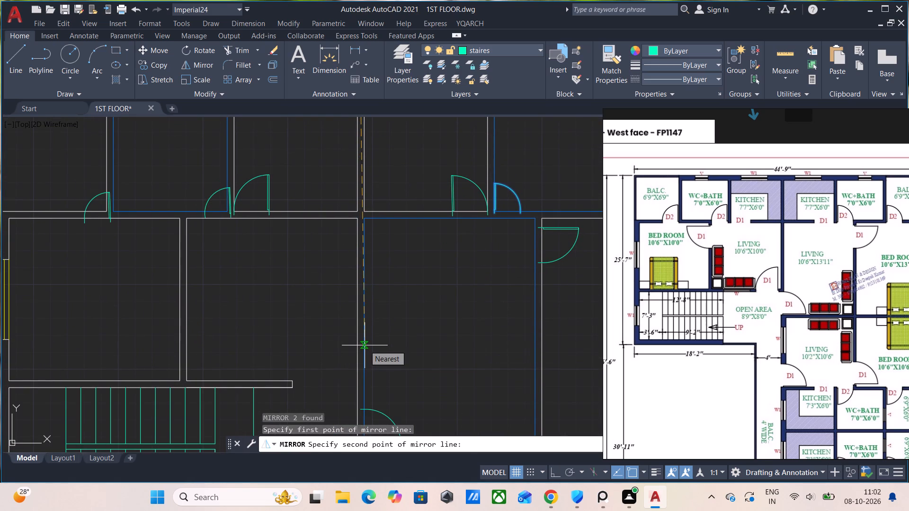
pyautogui.press('F8')
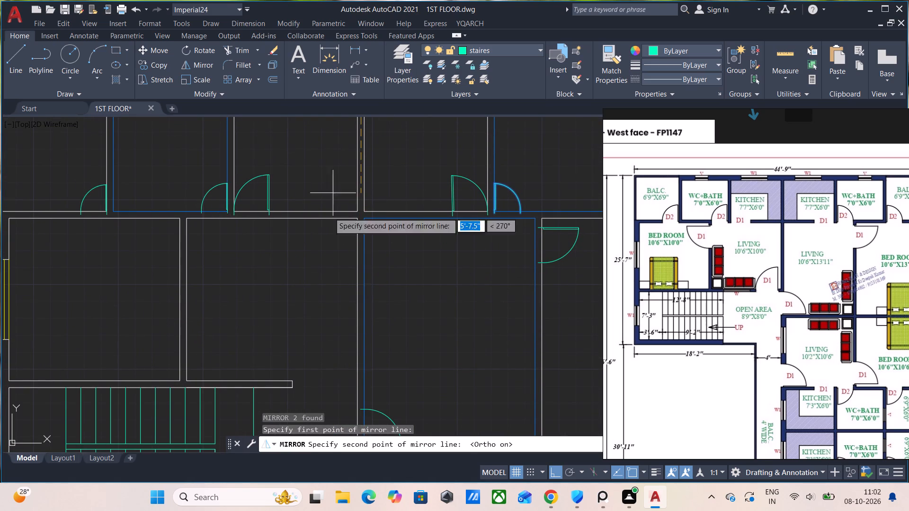
pyautogui.scroll(-2, 364, 291)
pyautogui.scroll(3, 371, 378)
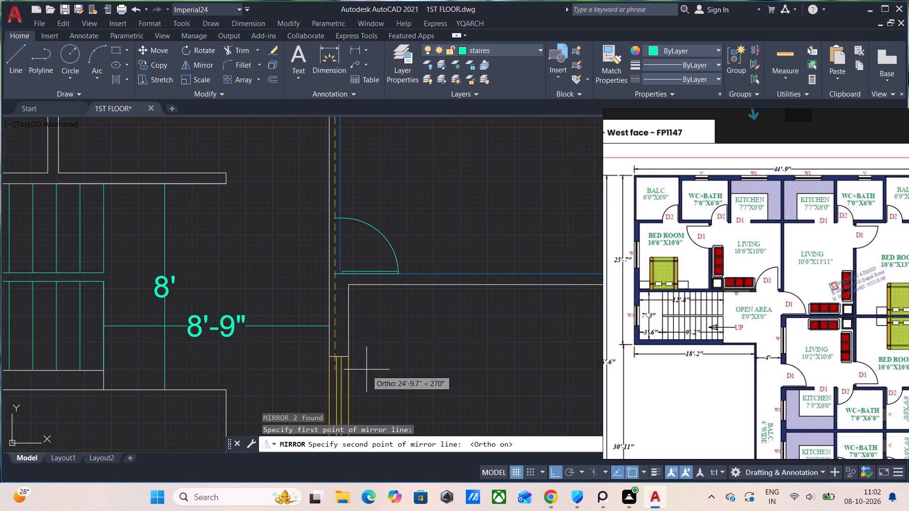
pyautogui.scroll(2, 336, 356)
pyautogui.click(332, 357)
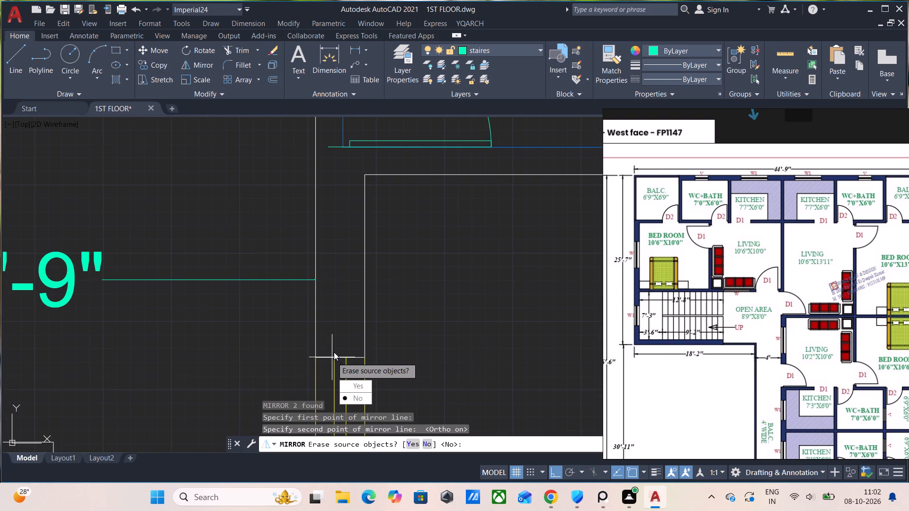
pyautogui.scroll(-3, 366, 273)
pyautogui.moveTo(392, 316); pyautogui.dragTo(332, 357)
pyautogui.scroll(-2, 284, 283)
pyautogui.moveTo(339, 204); pyautogui.dragTo(320, 353, button='middle')
pyautogui.scroll(1, 291, 339)
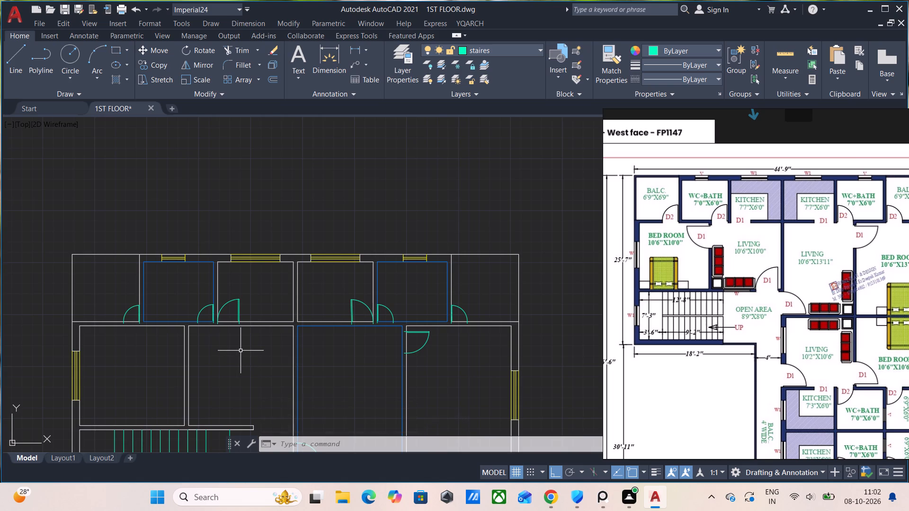
# Make the WALL layer current.
pyautogui.scroll(-2, 312, 334)
pyautogui.moveTo(334, 367); pyautogui.dragTo(325, 352, button='middle')
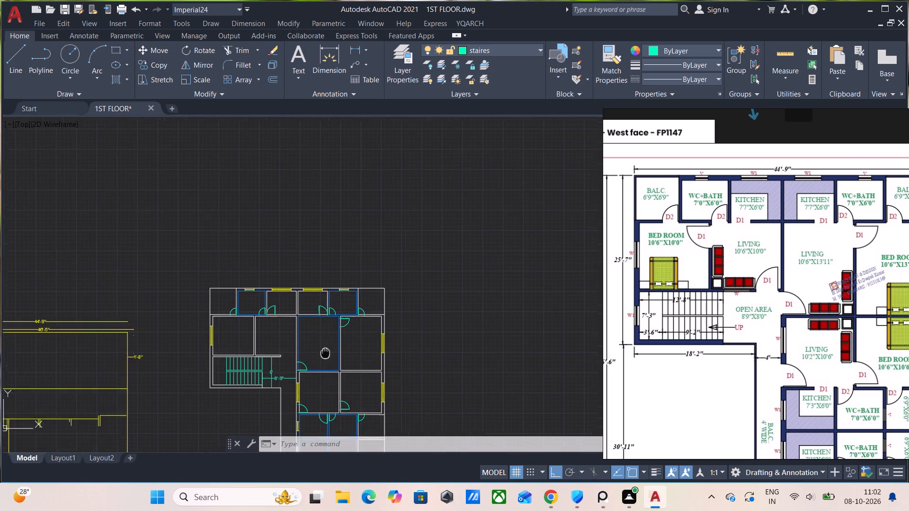
pyautogui.moveTo(325, 352); pyautogui.dragTo(290, 245, button='middle')
pyautogui.scroll(2, 308, 253)
pyautogui.moveTo(259, 215); pyautogui.dragTo(258, 223, button='middle')
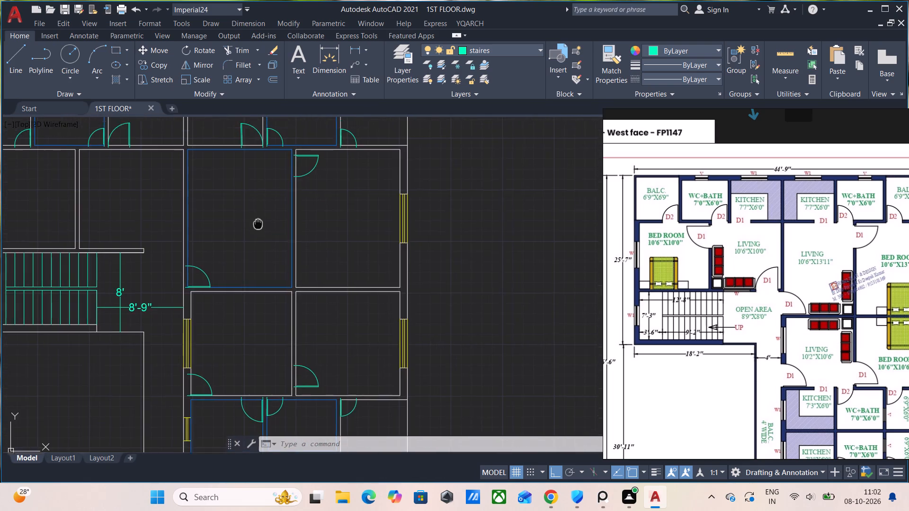
pyautogui.moveTo(258, 223); pyautogui.dragTo(238, 362, button='middle')
pyautogui.click(404, 49)
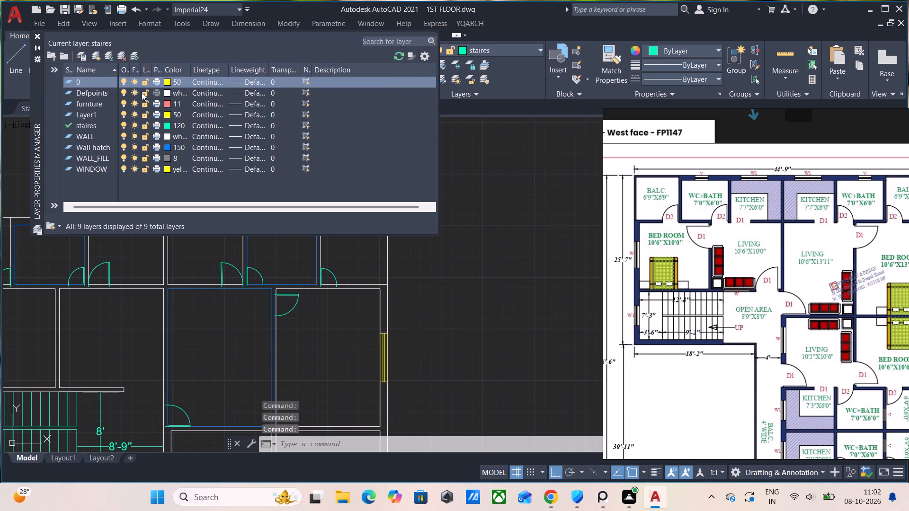
pyautogui.click(88, 94)
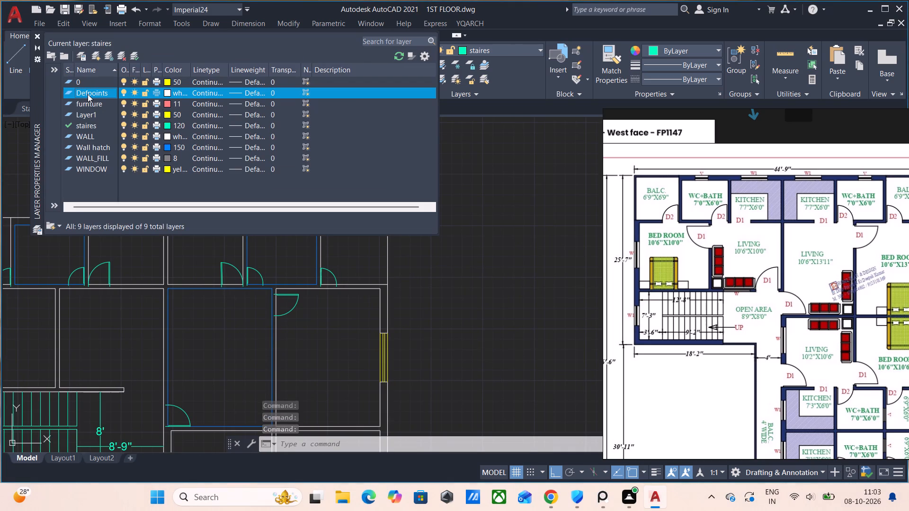
pyautogui.click(91, 136)
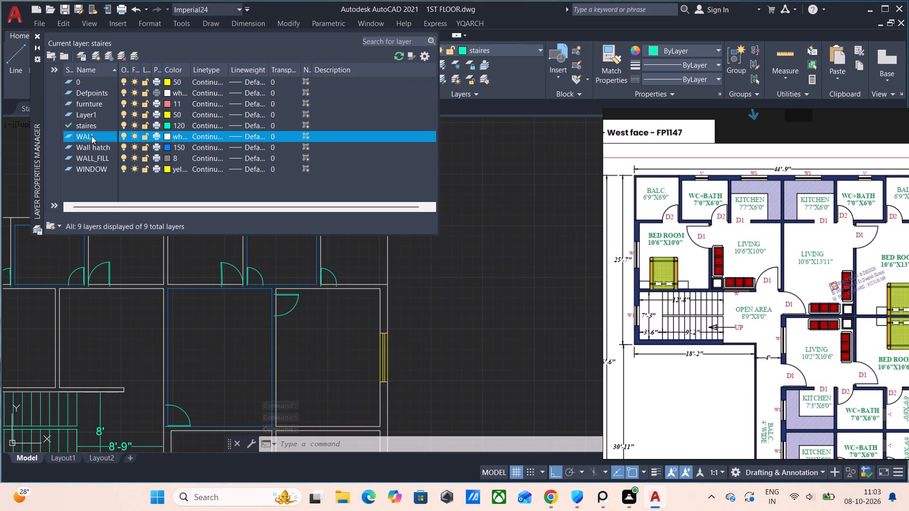
pyautogui.click(132, 54)
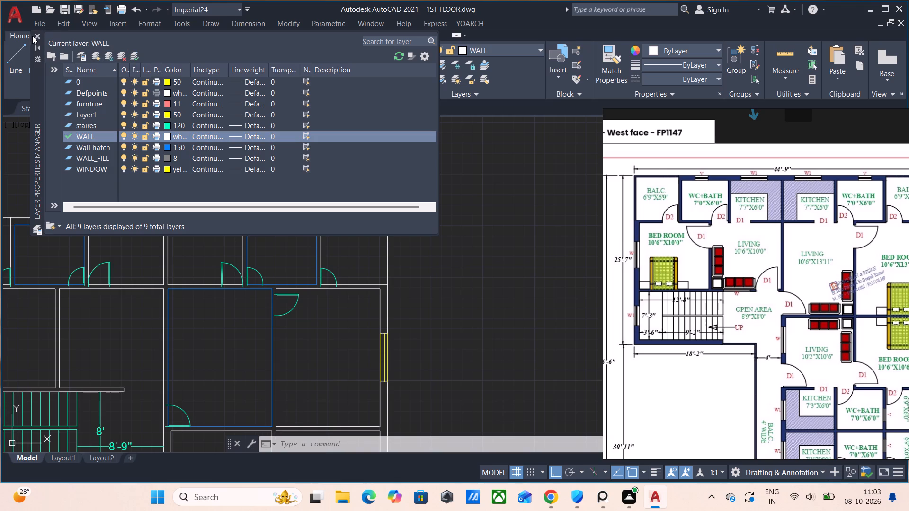
pyautogui.click(36, 37)
# Draw vertical jamb lines across the wall thickness at both edges of the WC+BATH door in the unit with the 10'6"X13'11" living room.
pyautogui.scroll(2, 277, 262)
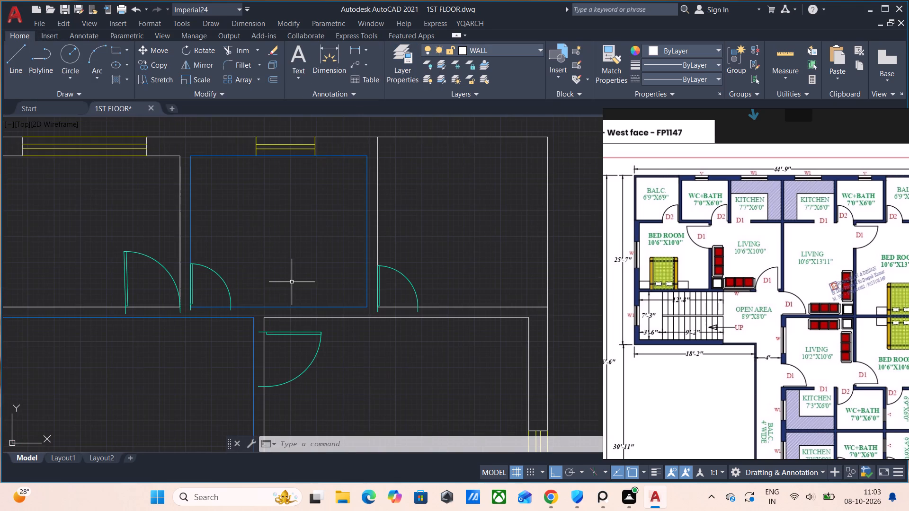
pyautogui.moveTo(195, 329); pyautogui.dragTo(300, 307, button='middle')
pyautogui.scroll(2, 337, 299)
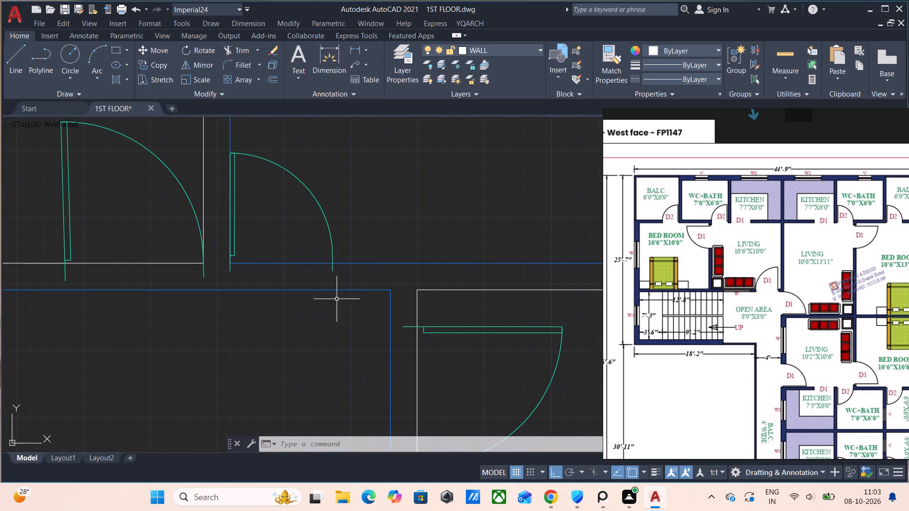
pyautogui.press('l')
pyautogui.press('Return')
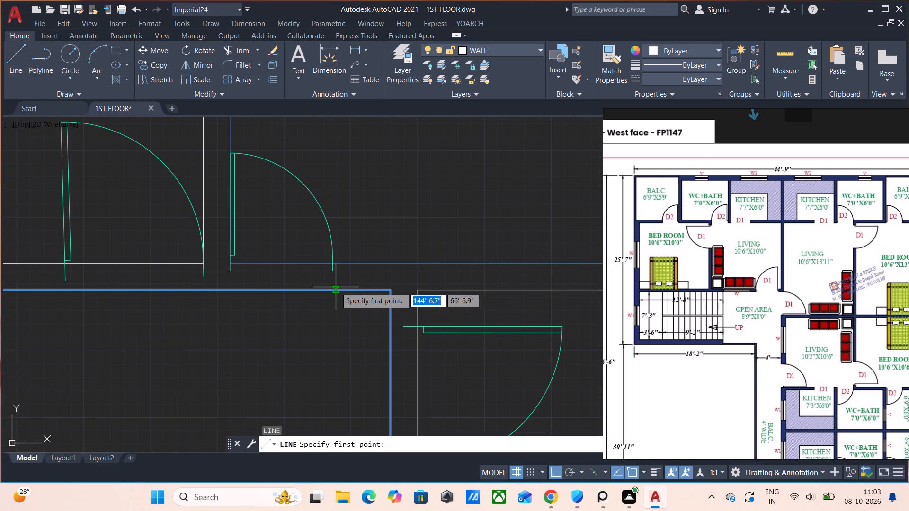
pyautogui.scroll(2, 336, 287)
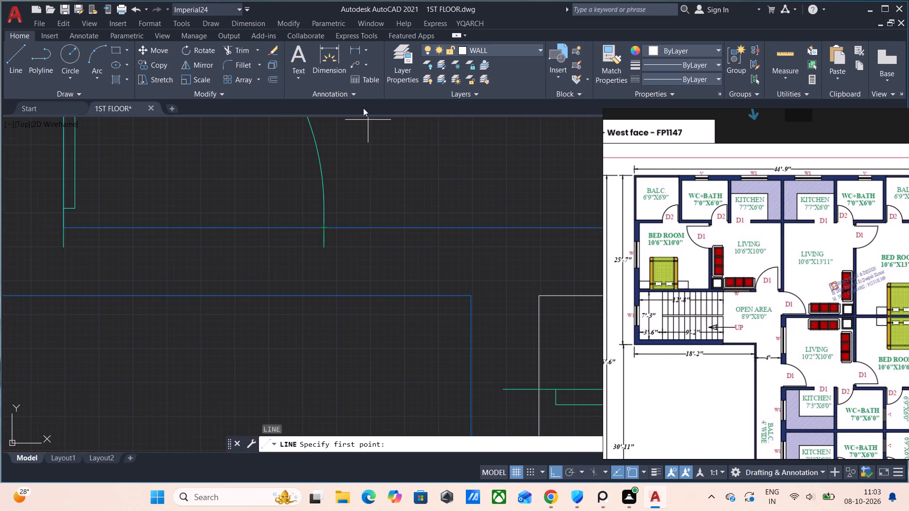
pyautogui.click(326, 227)
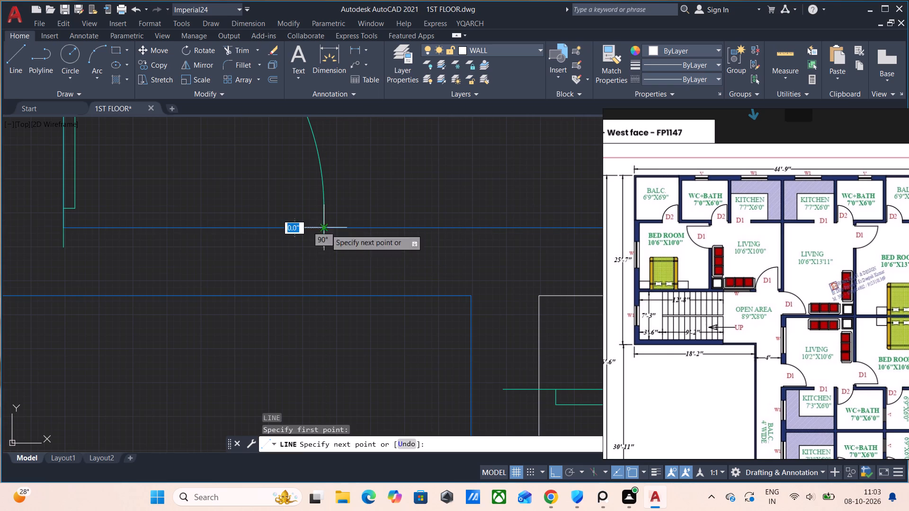
pyautogui.click(324, 296)
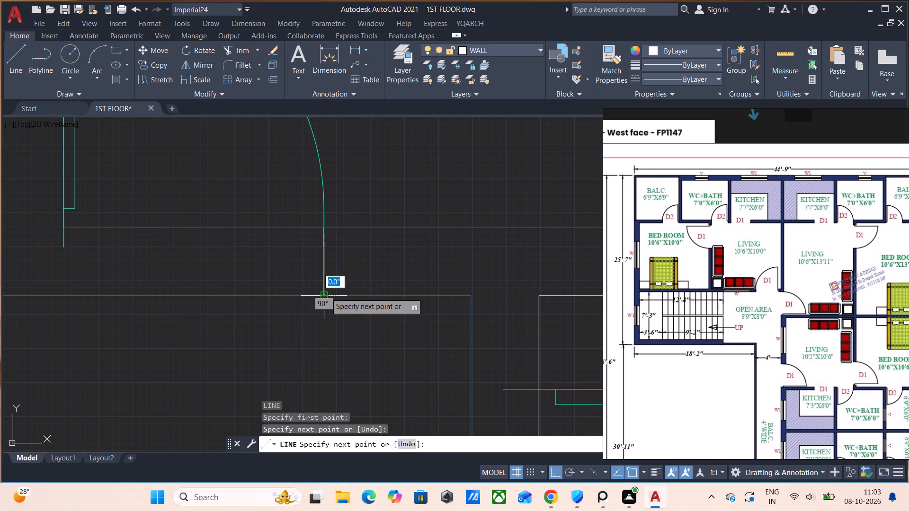
pyautogui.press('space')
pyautogui.scroll(-2, 232, 287)
pyautogui.moveTo(232, 310); pyautogui.dragTo(321, 334, button='middle')
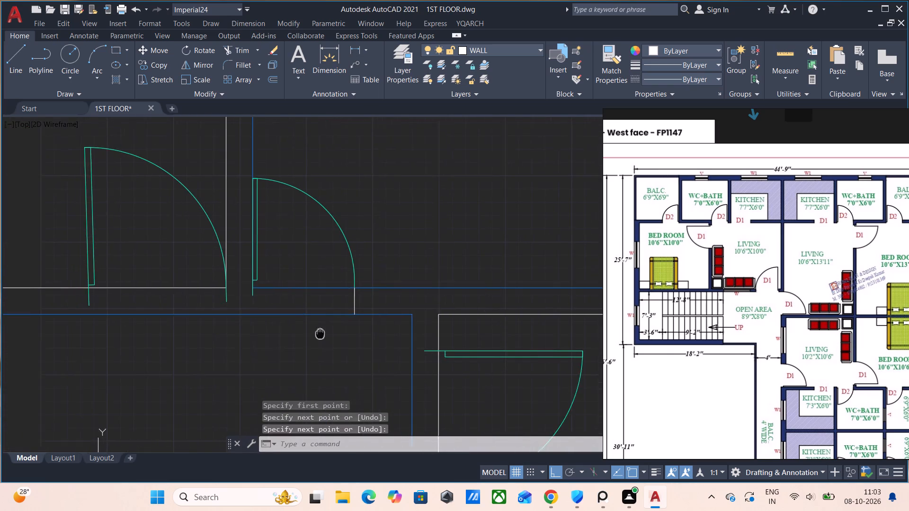
pyautogui.moveTo(321, 334); pyautogui.dragTo(321, 333, button='middle')
pyautogui.scroll(2, 261, 323)
pyautogui.press('space')
pyautogui.click(248, 229)
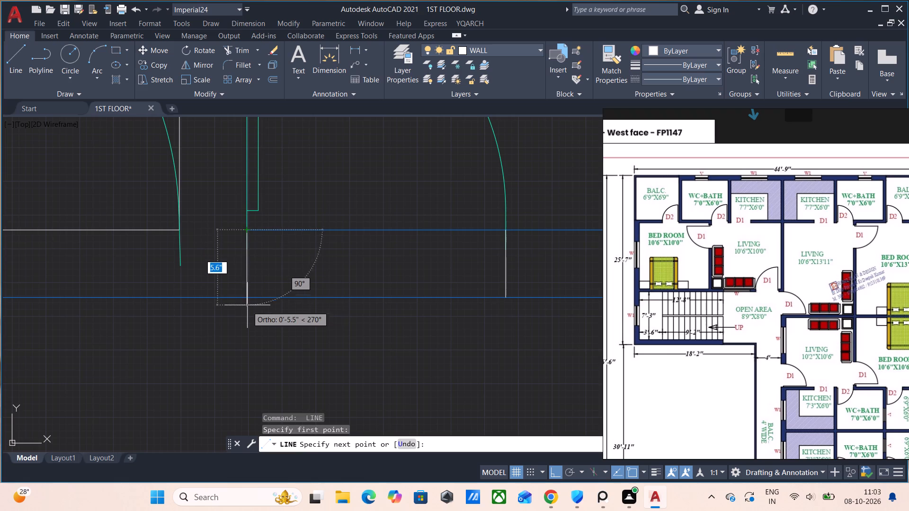
pyautogui.click(248, 297)
pyautogui.press('space')
# Draw 5" vertical jamb lines across the wall thickness at both edges of the adjacent kitchen door.
pyautogui.press('space')
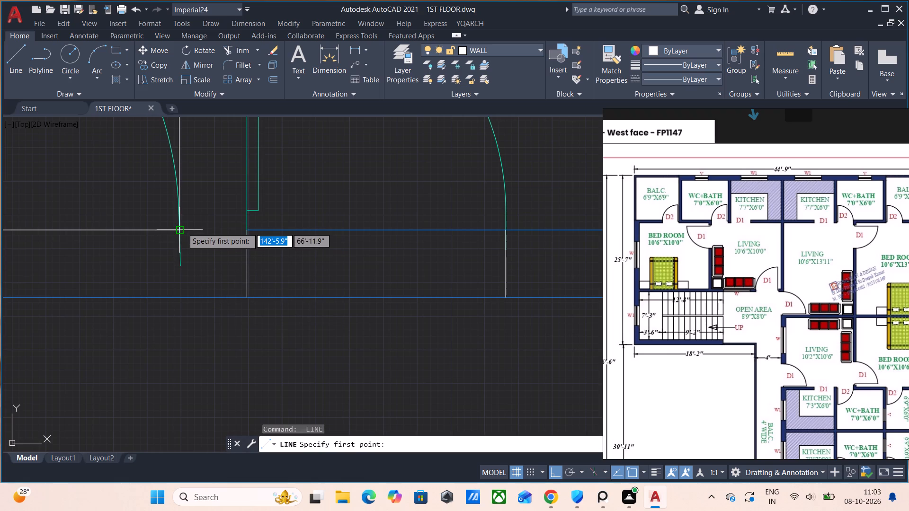
pyautogui.click(179, 228)
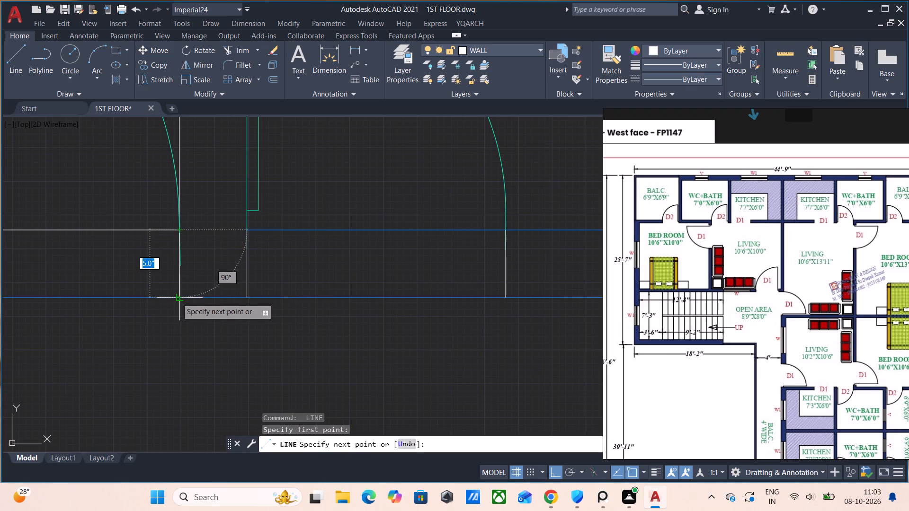
pyautogui.click(177, 298)
pyautogui.press('space')
pyautogui.scroll(-1, 205, 284)
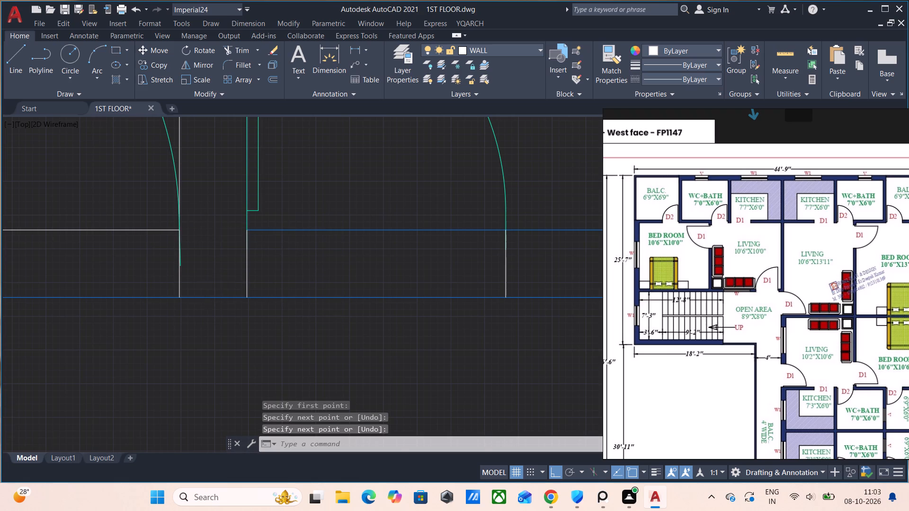
pyautogui.moveTo(205, 337); pyautogui.dragTo(390, 377, button='middle')
pyautogui.scroll(-1, 343, 332)
pyautogui.scroll(2, 264, 333)
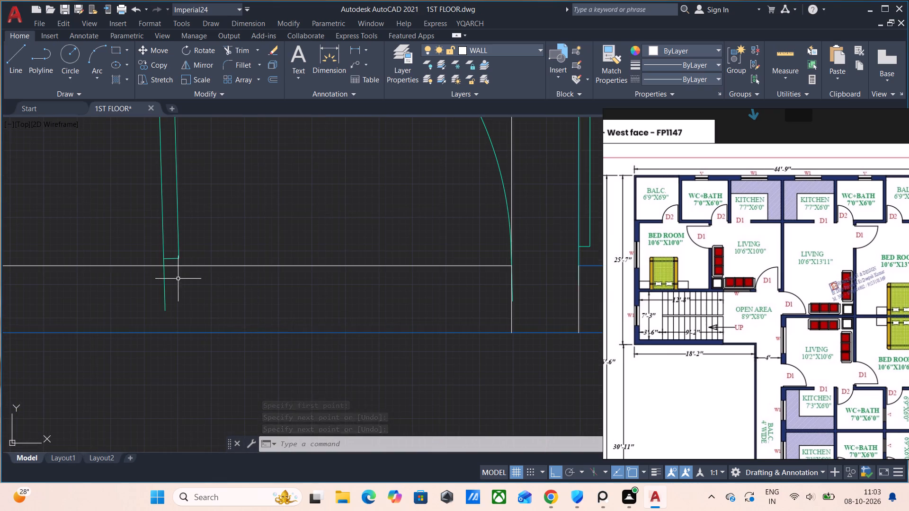
pyautogui.press('space')
pyautogui.click(161, 265)
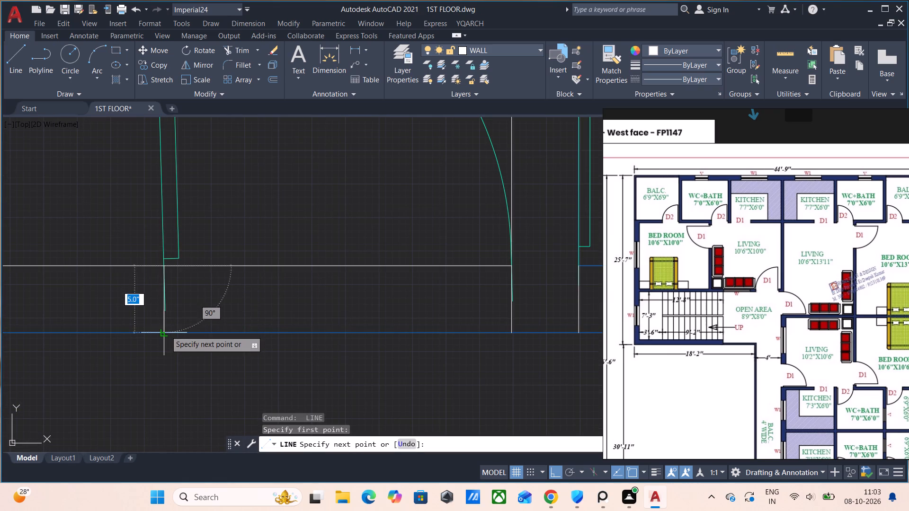
pyautogui.click(166, 331)
pyautogui.scroll(-2, 210, 253)
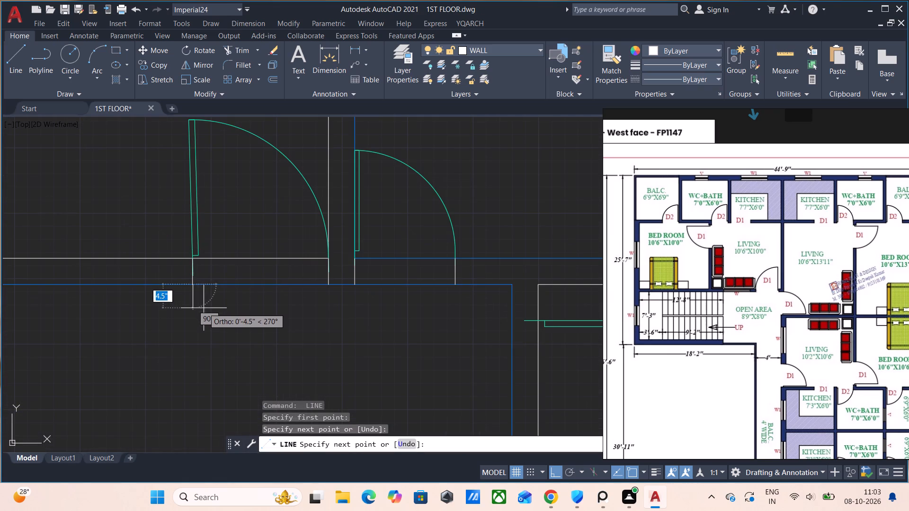
pyautogui.press('Escape')
# Delete the slightly tilted kitchen door between the two new jamb lines, beside the WC+BATH door.
pyautogui.moveTo(215, 235); pyautogui.dragTo(246, 326, button='middle')
pyautogui.click(252, 306)
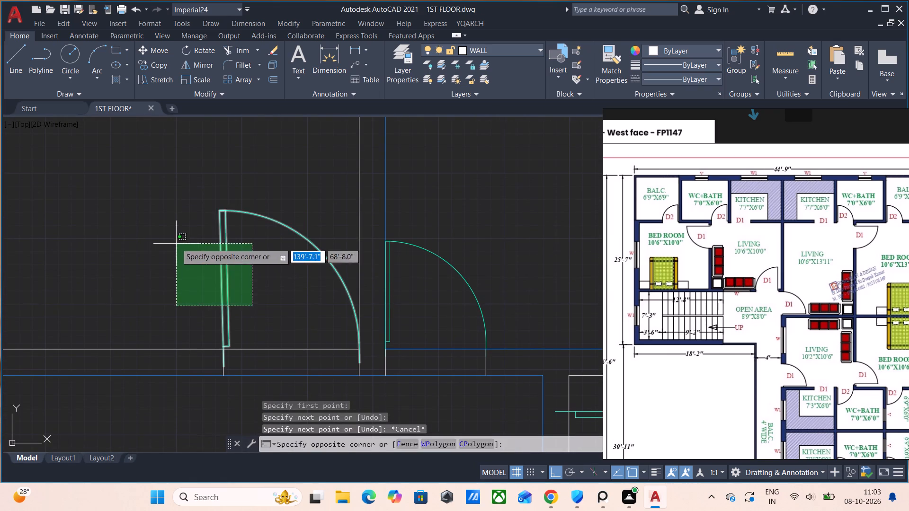
pyautogui.click(175, 243)
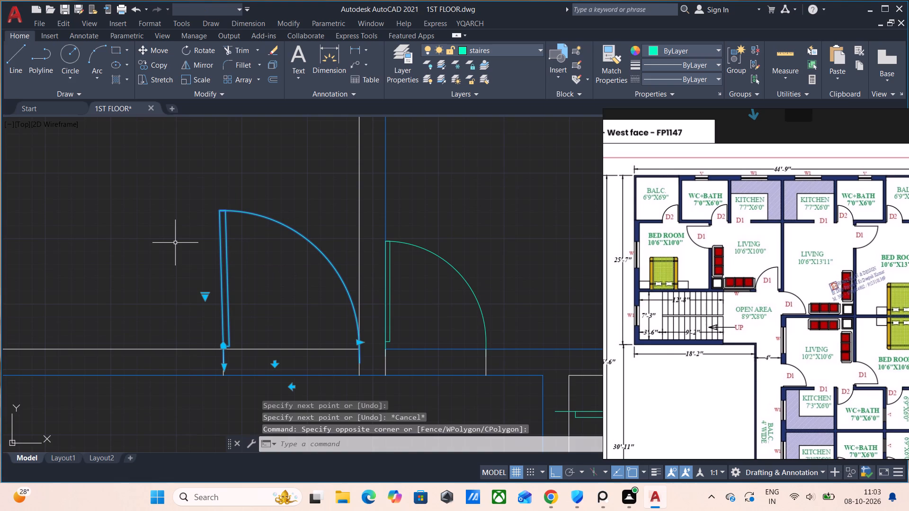
pyautogui.press('Delete')
# Draw vertical jamb lines across the wall thickness at both edges of the kitchen door in the unit with the 10'6"X10'0" living room.
pyautogui.scroll(-3, 296, 270)
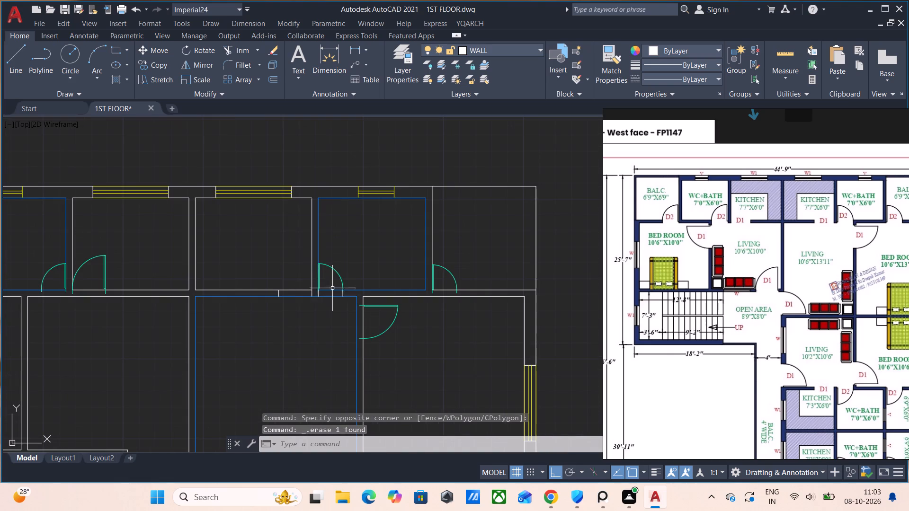
pyautogui.moveTo(141, 324); pyautogui.dragTo(408, 354, button='middle')
pyautogui.scroll(2, 378, 349)
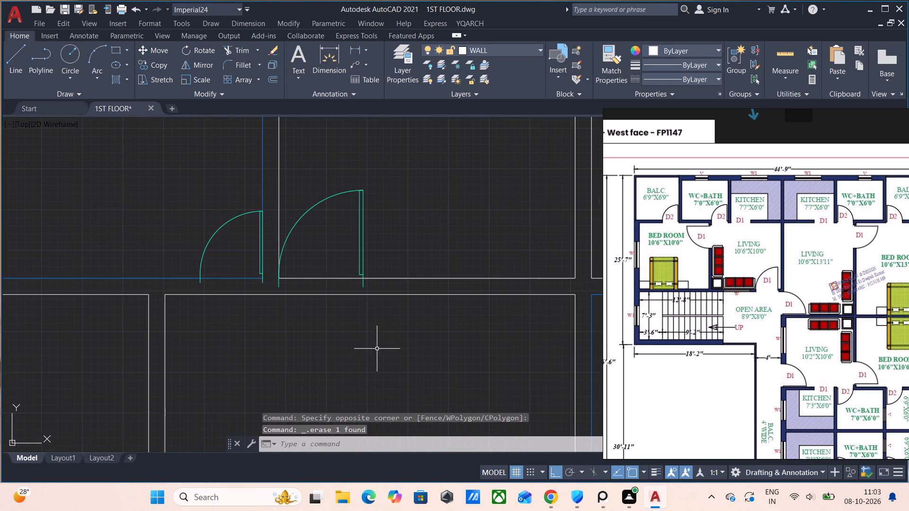
pyautogui.press('l')
pyautogui.press('Return')
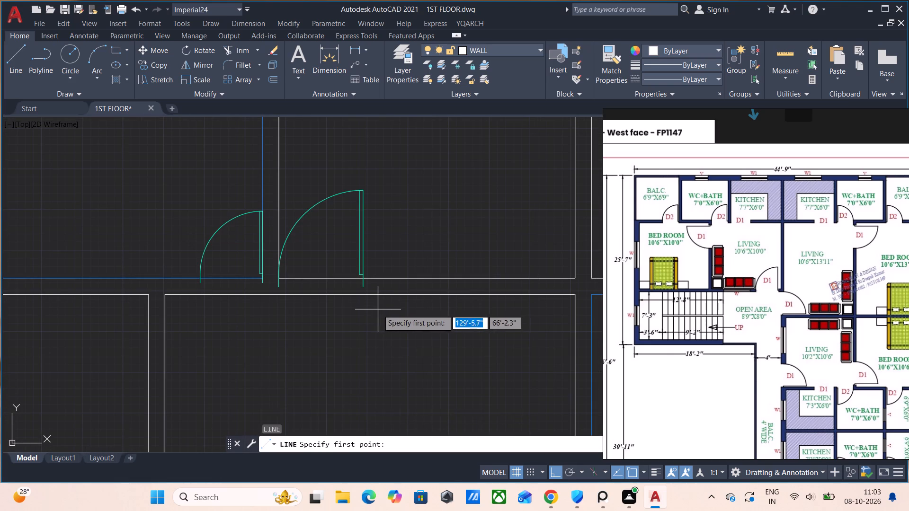
pyautogui.scroll(3, 358, 298)
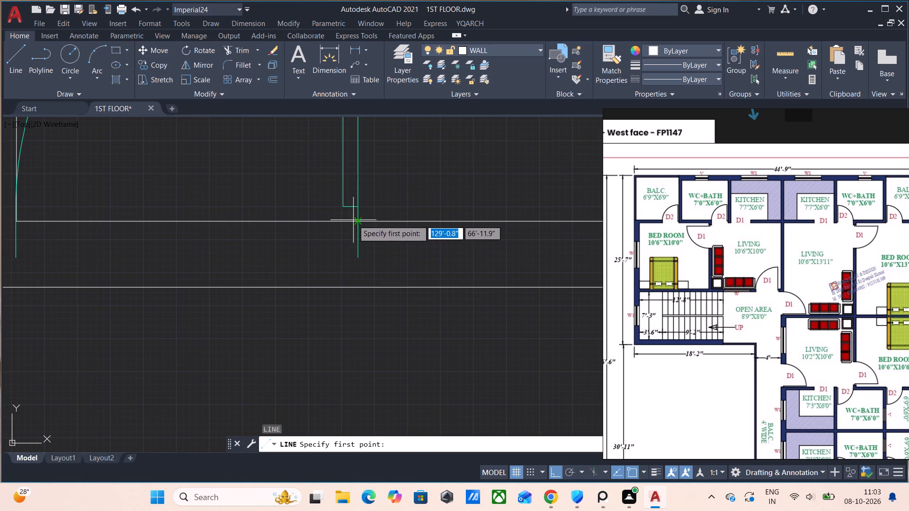
pyautogui.click(353, 220)
pyautogui.click(357, 289)
pyautogui.press('space')
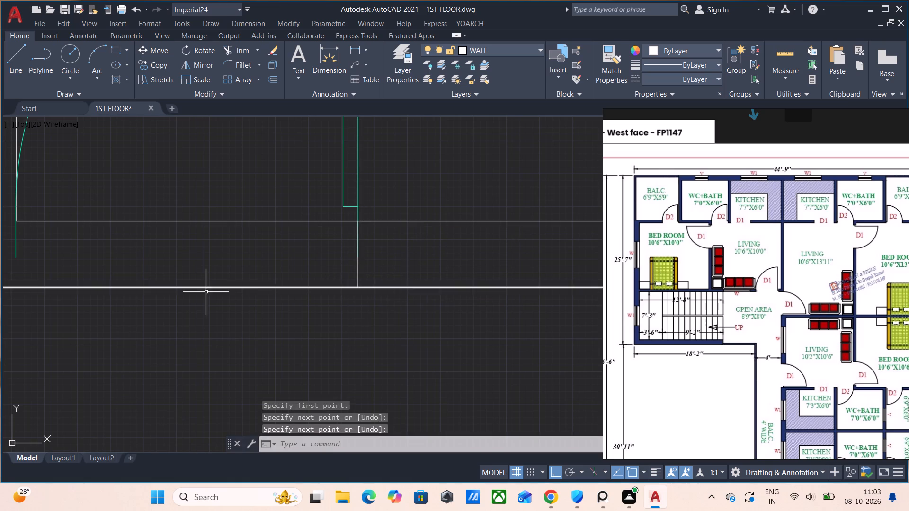
pyautogui.moveTo(210, 298); pyautogui.dragTo(412, 324, button='middle')
pyautogui.scroll(1, 204, 252)
pyautogui.press('space')
pyautogui.click(229, 245)
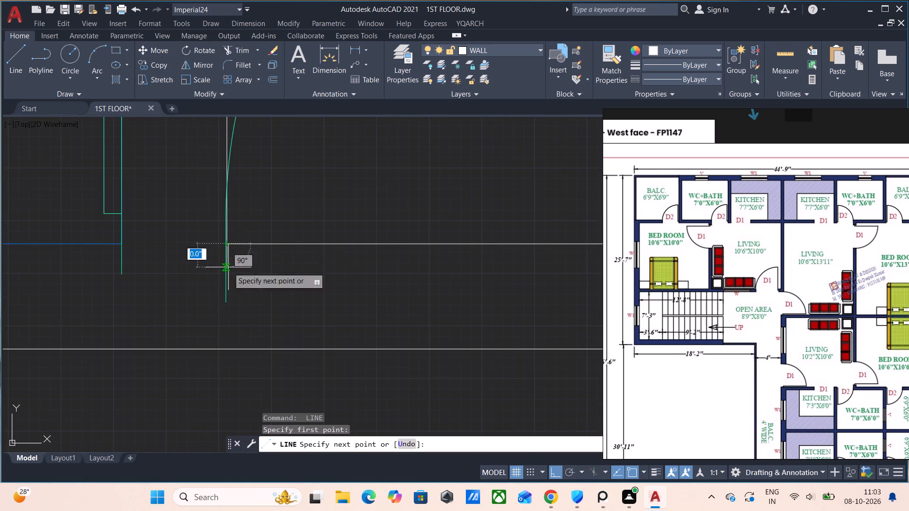
pyautogui.click(228, 352)
pyautogui.press('space')
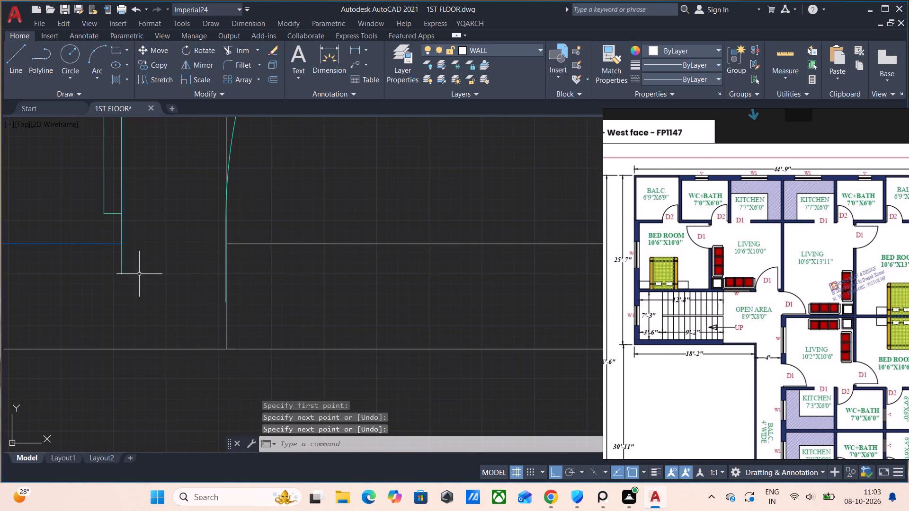
# Draw vertical jamb lines across the wall thickness at both edges of the same unit's WC+BATH door.
pyautogui.scroll(-2, 137, 273)
pyautogui.moveTo(153, 295); pyautogui.dragTo(273, 324, button='middle')
pyautogui.scroll(1, 239, 306)
pyautogui.press('space')
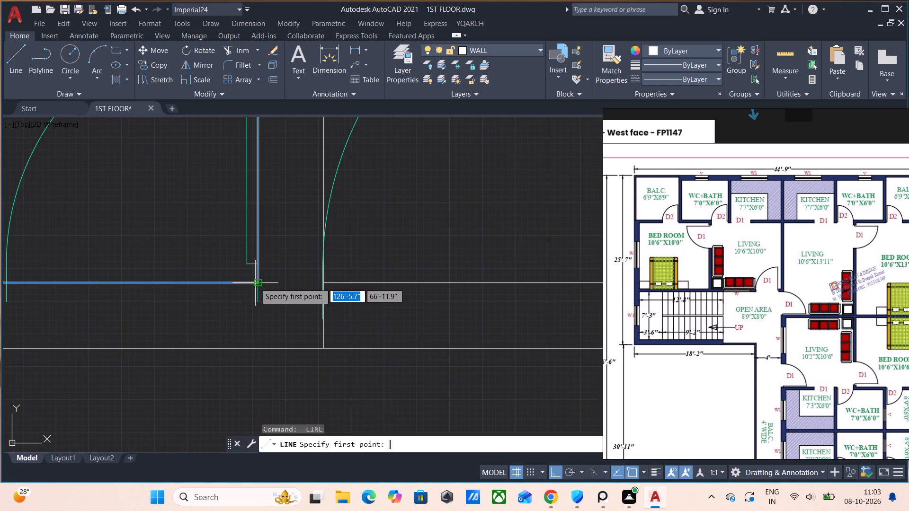
pyautogui.click(257, 283)
pyautogui.click(256, 345)
pyautogui.press('space')
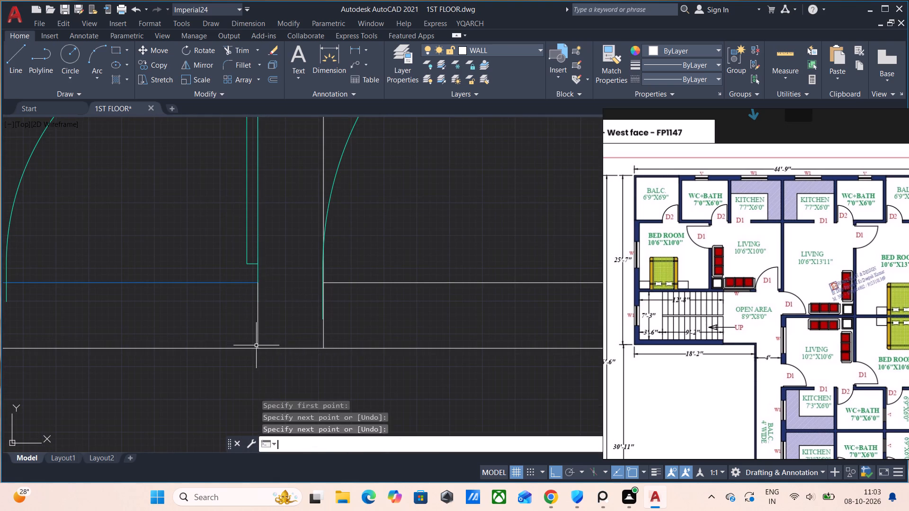
pyautogui.moveTo(178, 330); pyautogui.dragTo(400, 339, button='middle')
pyautogui.press('space')
pyautogui.click(229, 291)
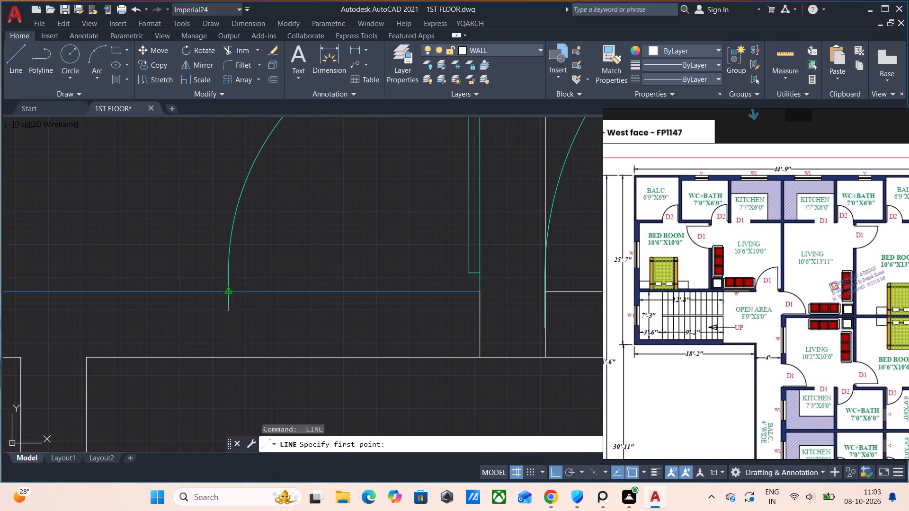
pyautogui.click(230, 357)
pyautogui.press('space')
# Draw vertical jamb lines across the wall thickness at both edges of the same unit's balcony door.
pyautogui.scroll(-5, 240, 334)
pyautogui.moveTo(252, 354); pyautogui.dragTo(383, 353, button='middle')
pyautogui.scroll(4, 294, 350)
pyautogui.moveTo(208, 256); pyautogui.dragTo(232, 319, button='middle')
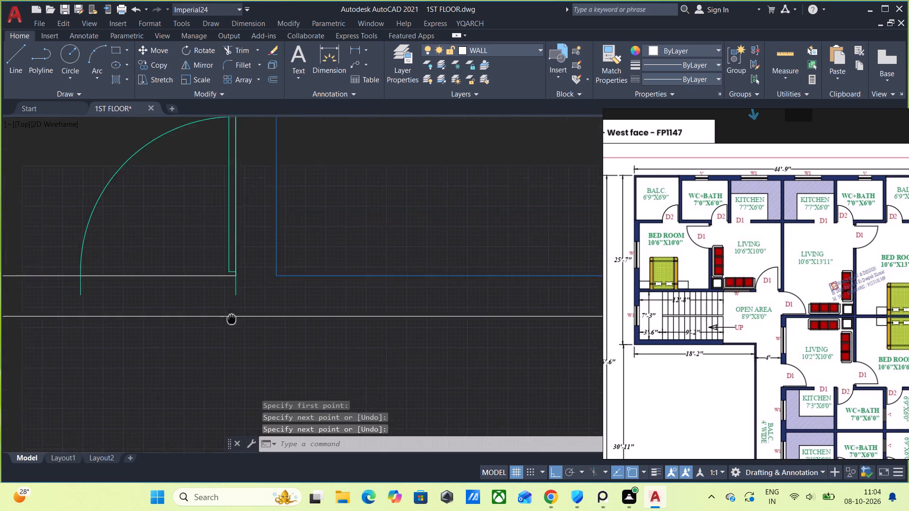
pyautogui.moveTo(232, 319); pyautogui.dragTo(249, 344, button='middle')
pyautogui.scroll(2, 277, 332)
pyautogui.press('space')
pyautogui.click(214, 259)
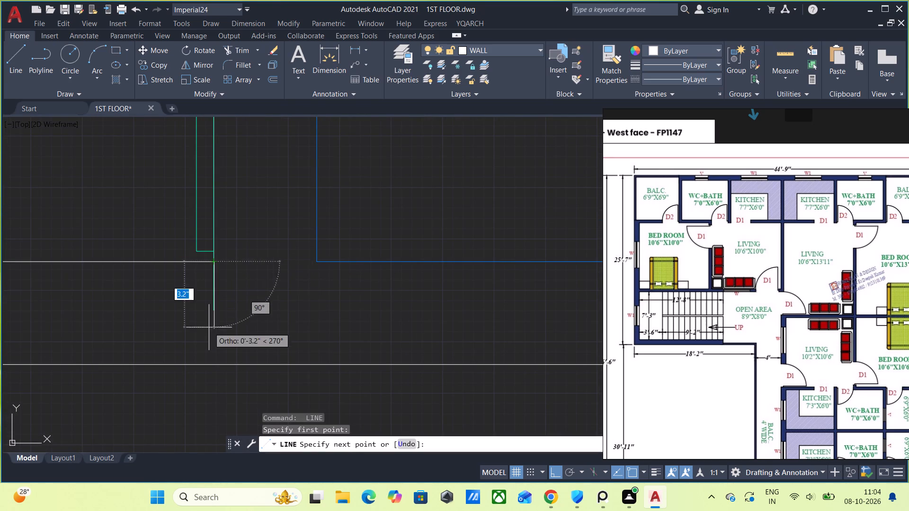
pyautogui.click(216, 363)
pyautogui.press('space')
pyautogui.scroll(-3, 205, 327)
pyautogui.moveTo(220, 340); pyautogui.dragTo(347, 362, button='middle')
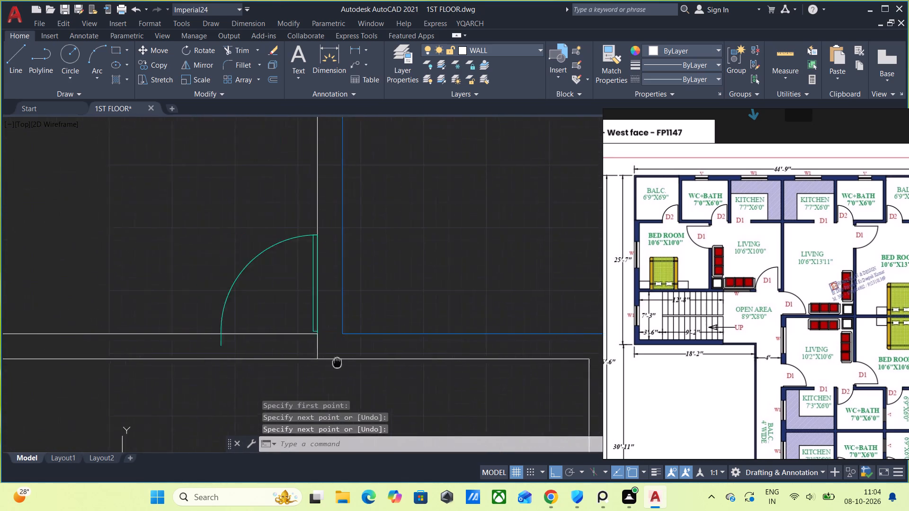
pyautogui.moveTo(347, 362); pyautogui.dragTo(384, 348, button='middle')
pyautogui.scroll(2, 284, 353)
pyautogui.press('space')
pyautogui.click(256, 264)
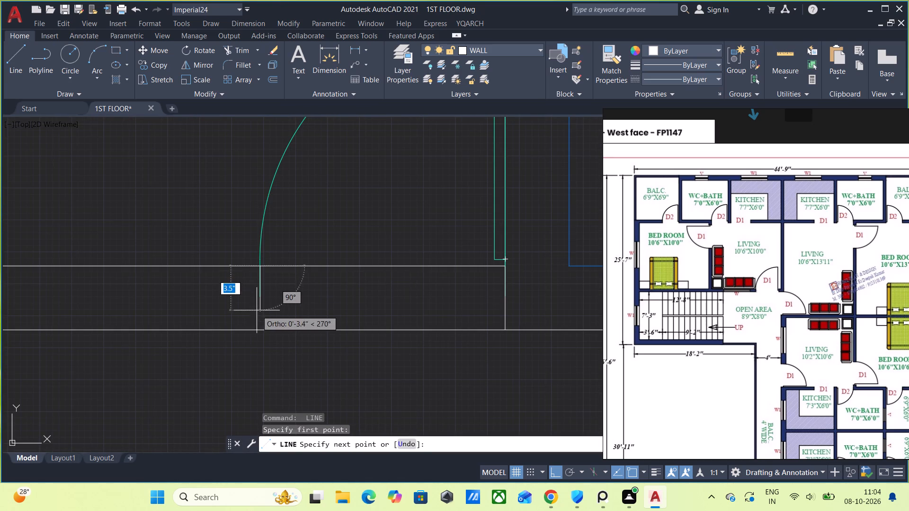
pyautogui.click(261, 331)
pyautogui.press('space')
# Delete the kitchen door between the new jamb lines beside that unit's WC+BATH door.
pyautogui.scroll(-3, 340, 277)
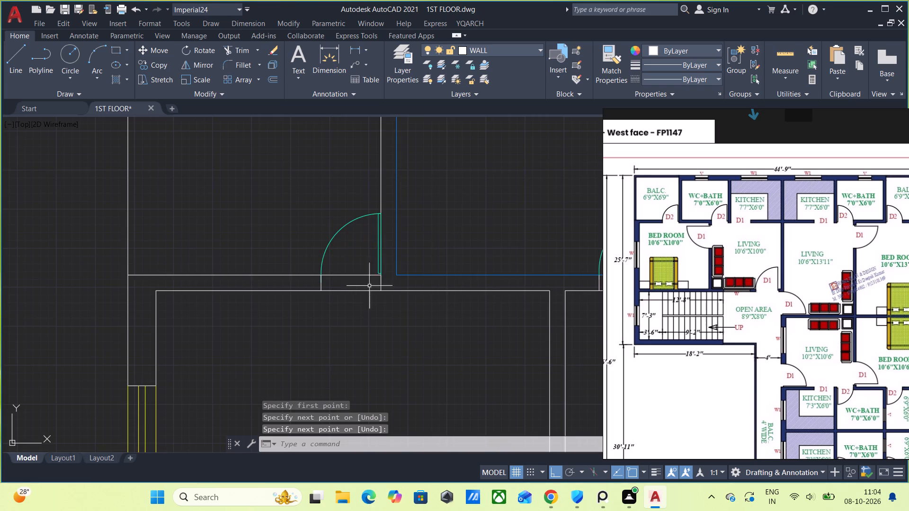
pyautogui.moveTo(353, 301); pyautogui.dragTo(98, 327, button='middle')
pyautogui.moveTo(416, 314); pyautogui.dragTo(224, 330, button='middle')
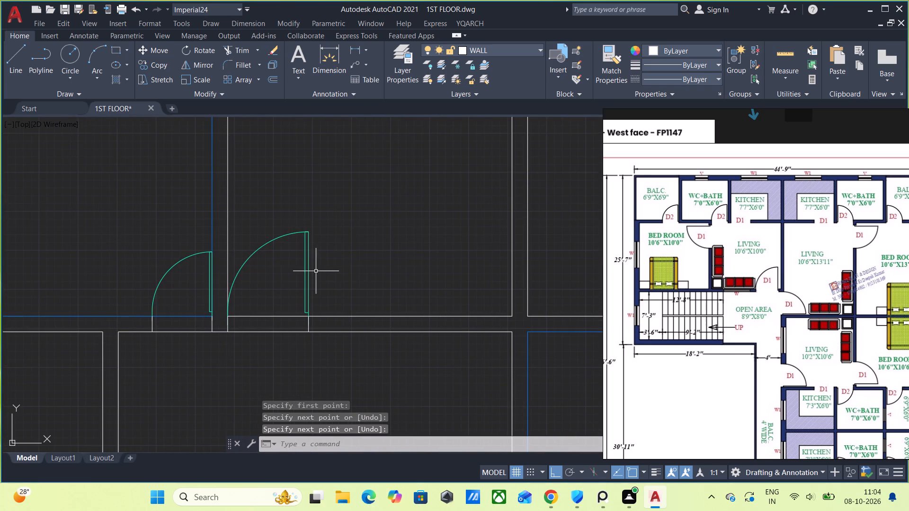
pyautogui.click(306, 271)
pyautogui.press('Delete')
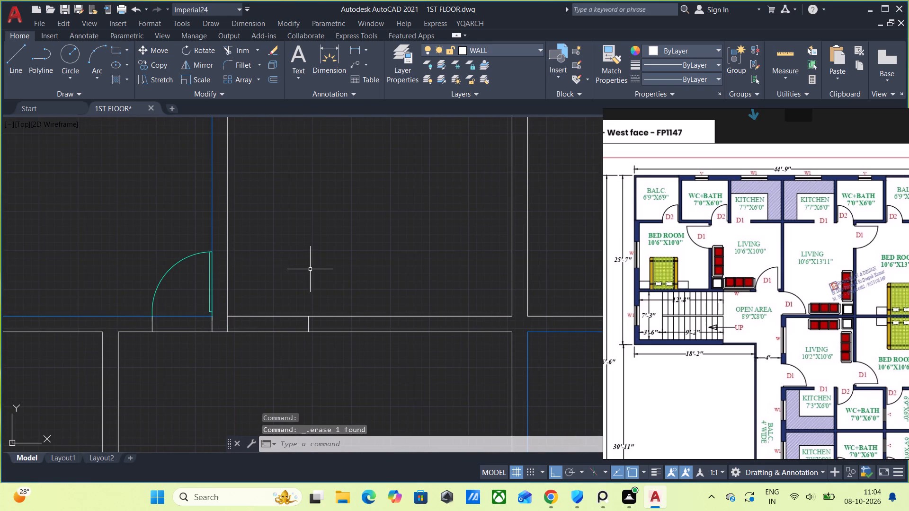
# Trim both wall lines between the jambs of that kitchen opening.
pyautogui.write('TR')
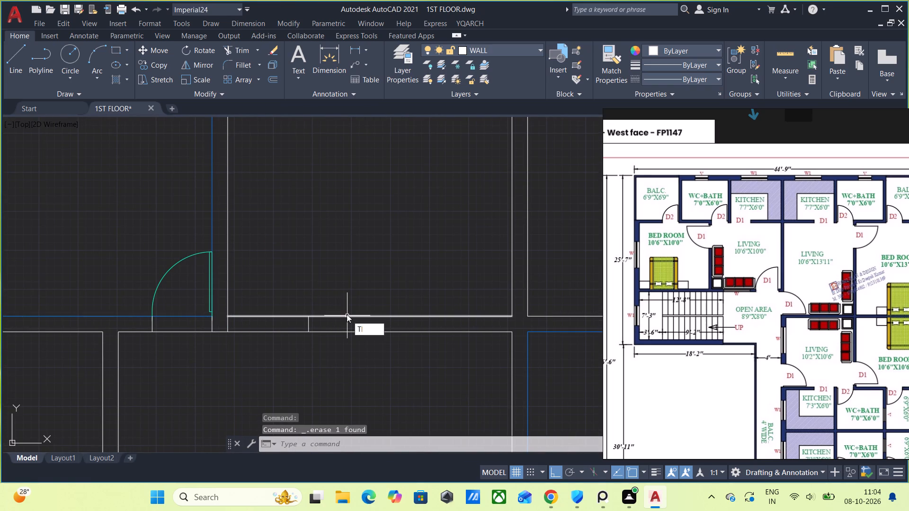
pyautogui.press('Return')
pyautogui.moveTo(282, 291); pyautogui.dragTo(279, 369)
# Trim the kitchen-side wall line between the jambs of the neighbouring unit's kitchen opening, and try to trim the blue living-room outline there.
pyautogui.scroll(-2, 437, 335)
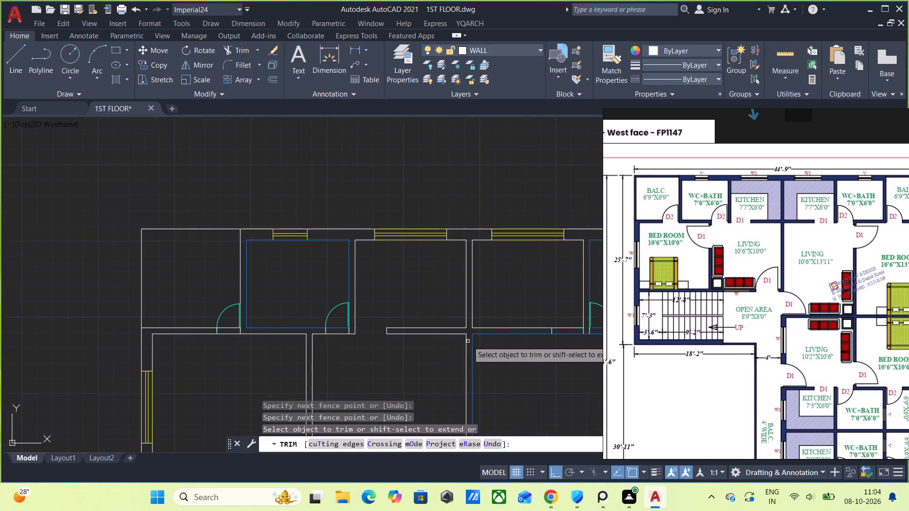
pyautogui.moveTo(448, 351); pyautogui.dragTo(245, 348, button='middle')
pyautogui.scroll(1, 410, 322)
pyautogui.moveTo(336, 314); pyautogui.dragTo(339, 361)
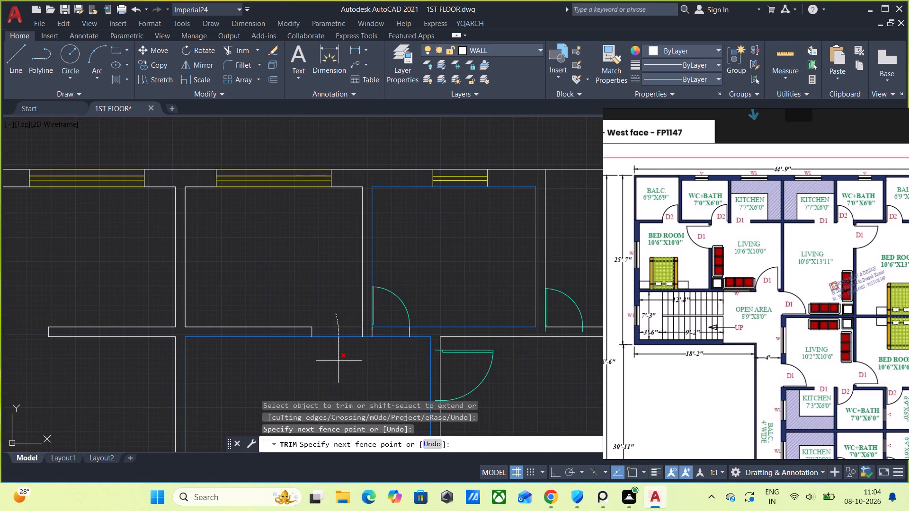
pyautogui.moveTo(339, 361); pyautogui.dragTo(339, 361)
pyautogui.moveTo(340, 327); pyautogui.dragTo(340, 361)
pyautogui.scroll(1, 339, 352)
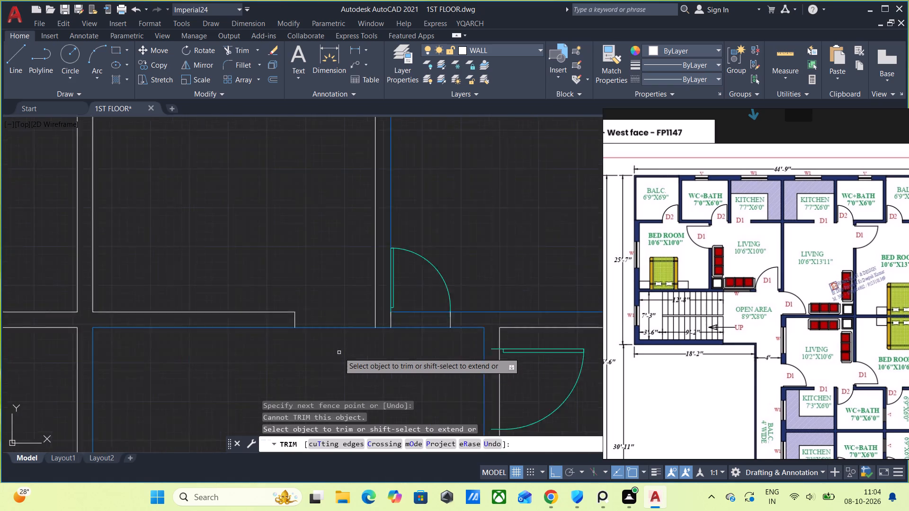
pyautogui.scroll(1, 339, 352)
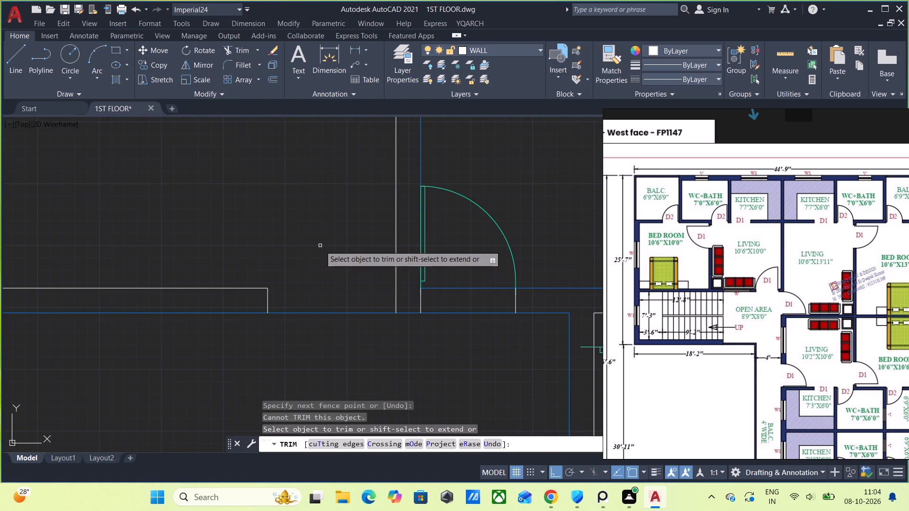
pyautogui.press('Escape')
pyautogui.press('t')
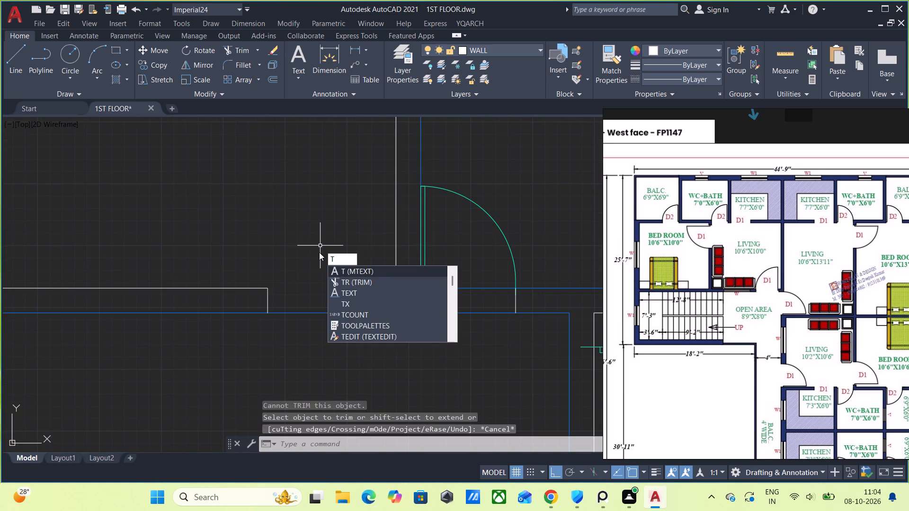
pyautogui.press('Escape')
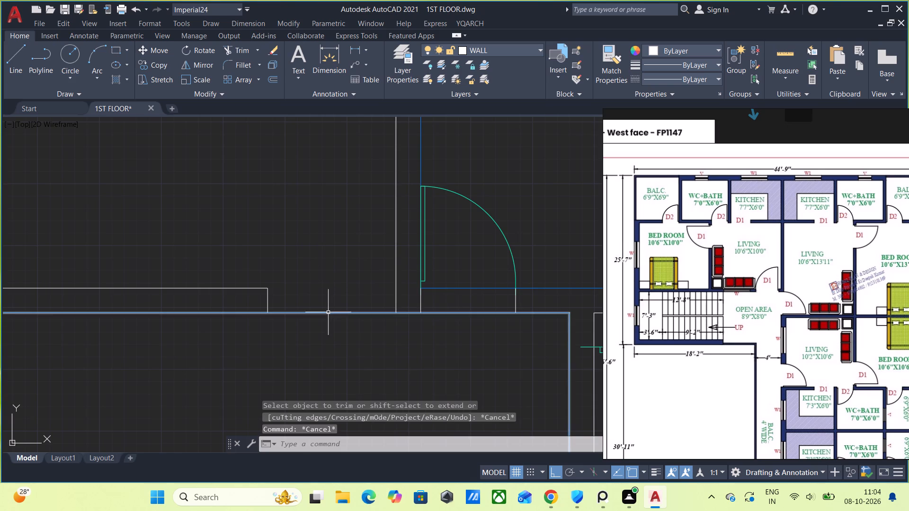
# Delete the blue Wall hatch outline around the 10'6"X13'11" living room.
pyautogui.click(328, 312)
pyautogui.scroll(-3, 344, 306)
pyautogui.moveTo(356, 342); pyautogui.dragTo(351, 208, button='middle')
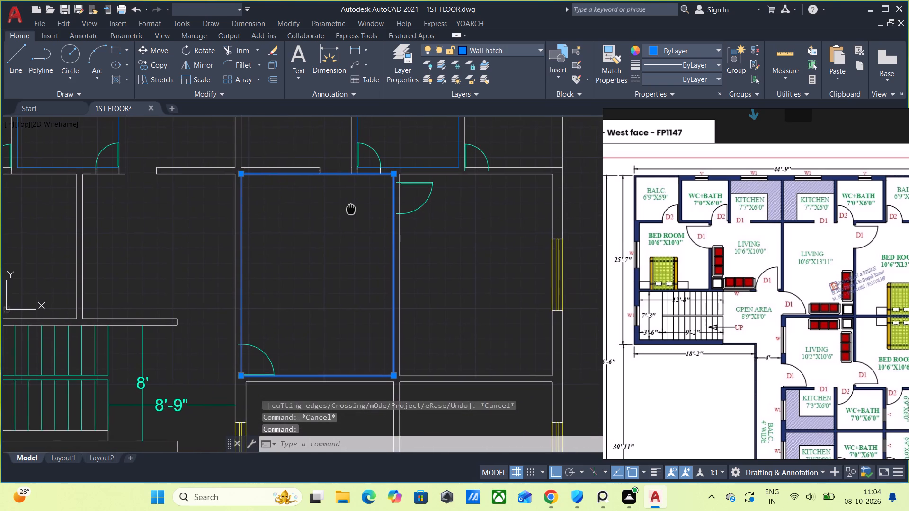
pyautogui.moveTo(351, 208); pyautogui.dragTo(356, 330, button='middle')
pyautogui.scroll(2, 353, 319)
pyautogui.scroll(1, 307, 263)
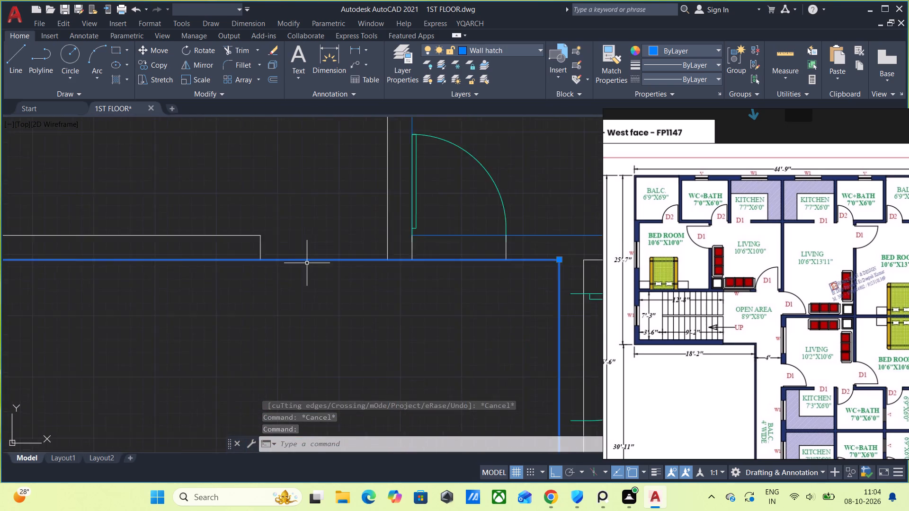
pyautogui.scroll(2, 307, 263)
pyautogui.scroll(-5, 390, 280)
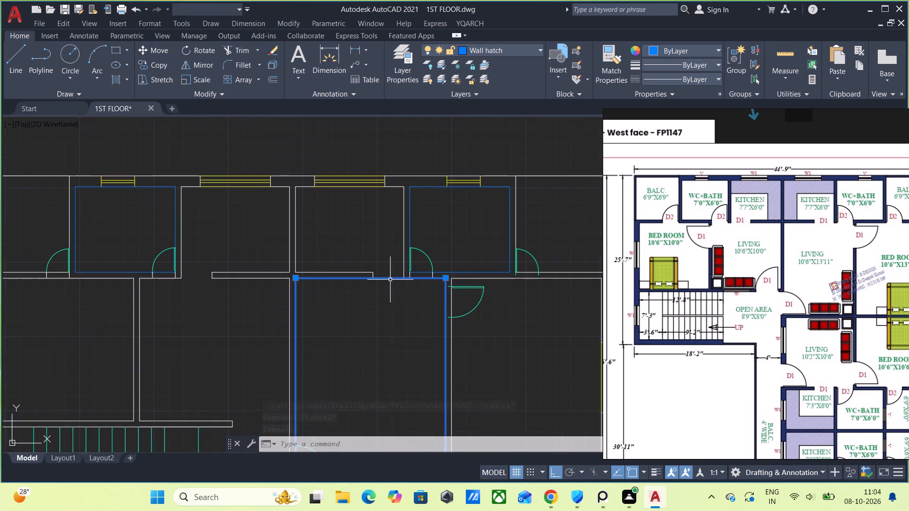
pyautogui.scroll(-1, 390, 280)
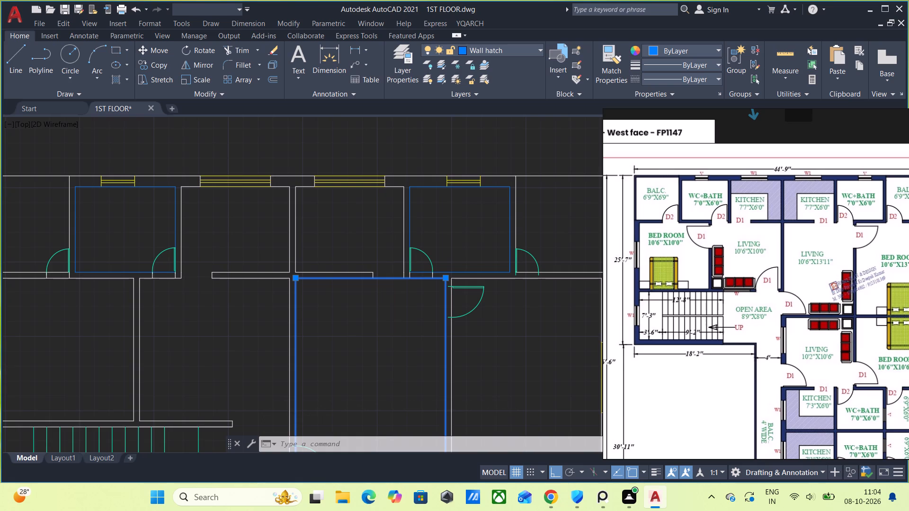
pyautogui.scroll(3, 384, 296)
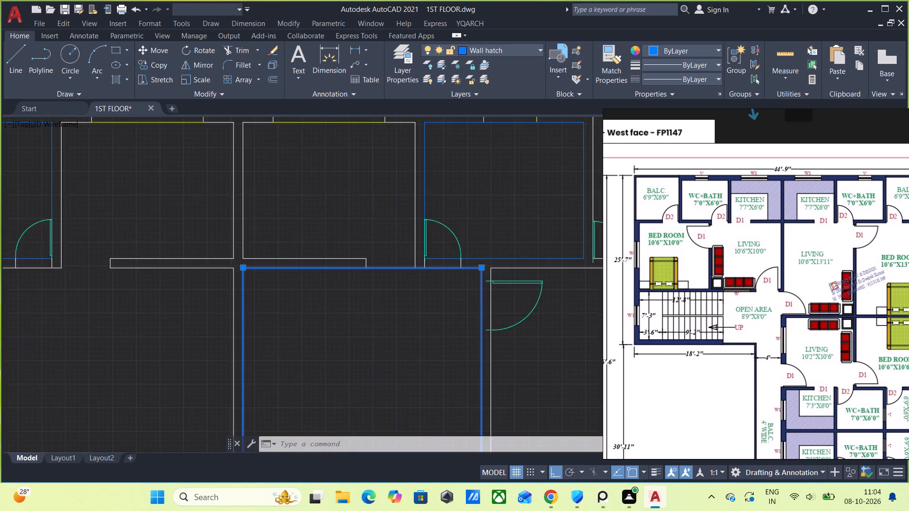
pyautogui.press('Delete')
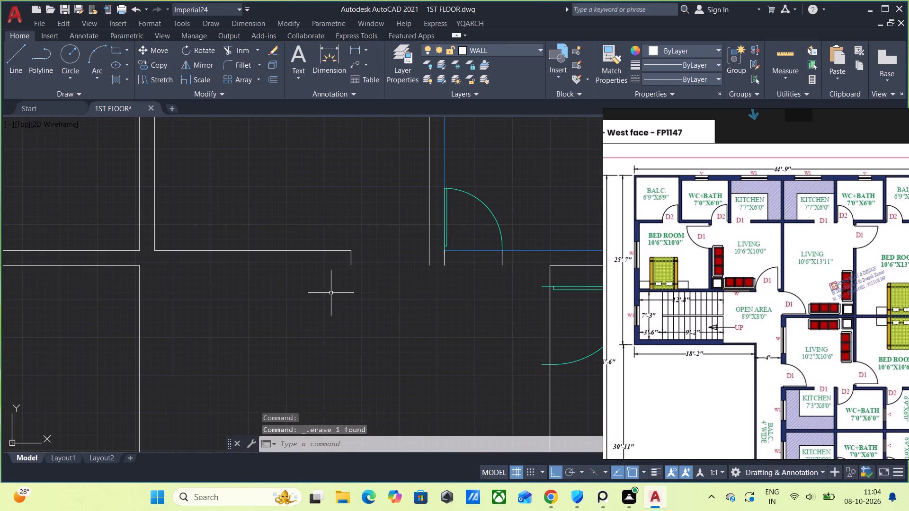
# Redraw the 10'6"X13'11" living room's wall outline with lines, from one kitchen-opening jamb around the room to the other jamb.
pyautogui.press('l')
pyautogui.press('Return')
pyautogui.click(350, 264)
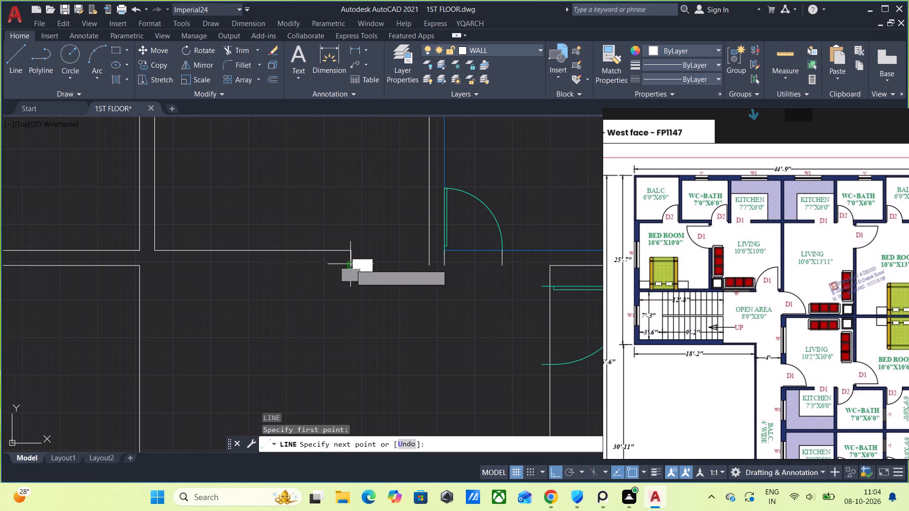
pyautogui.click(151, 267)
pyautogui.scroll(-2, 161, 374)
pyautogui.moveTo(175, 378); pyautogui.dragTo(212, 170, button='middle')
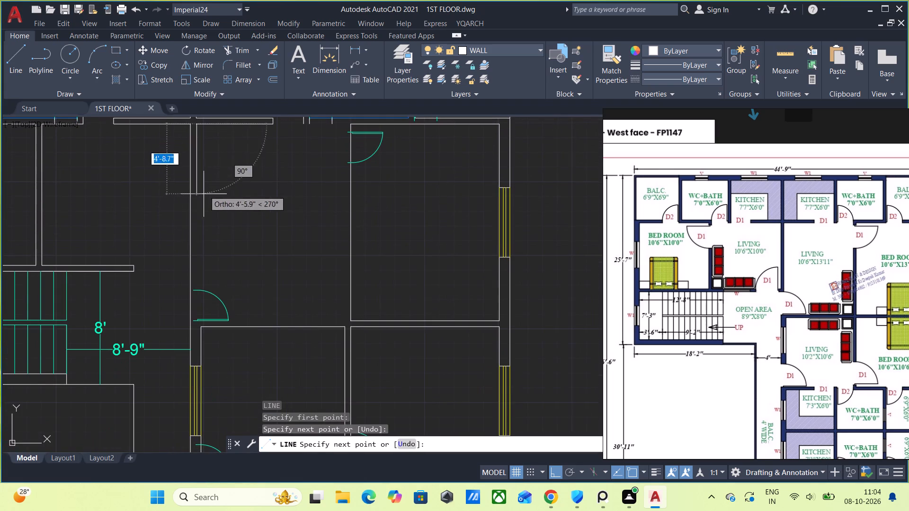
pyautogui.scroll(2, 192, 297)
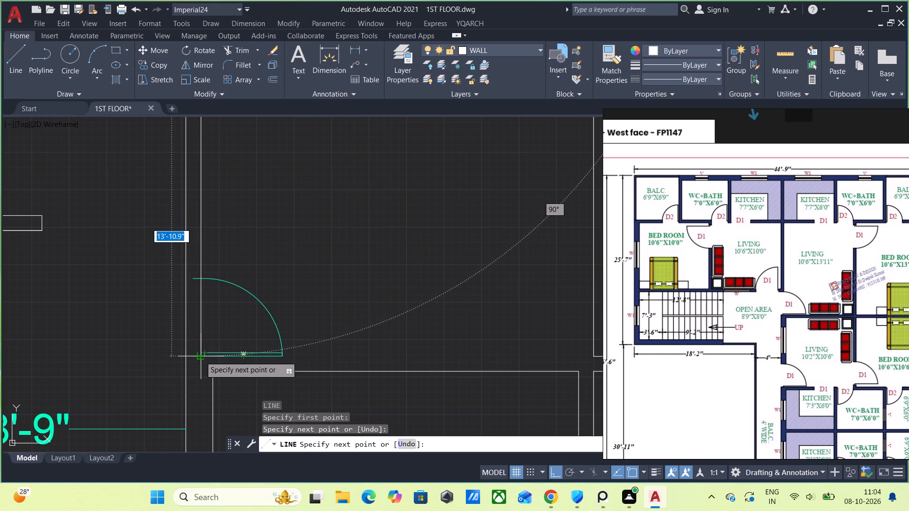
pyautogui.click(200, 356)
pyautogui.moveTo(468, 355); pyautogui.dragTo(292, 347, button='middle')
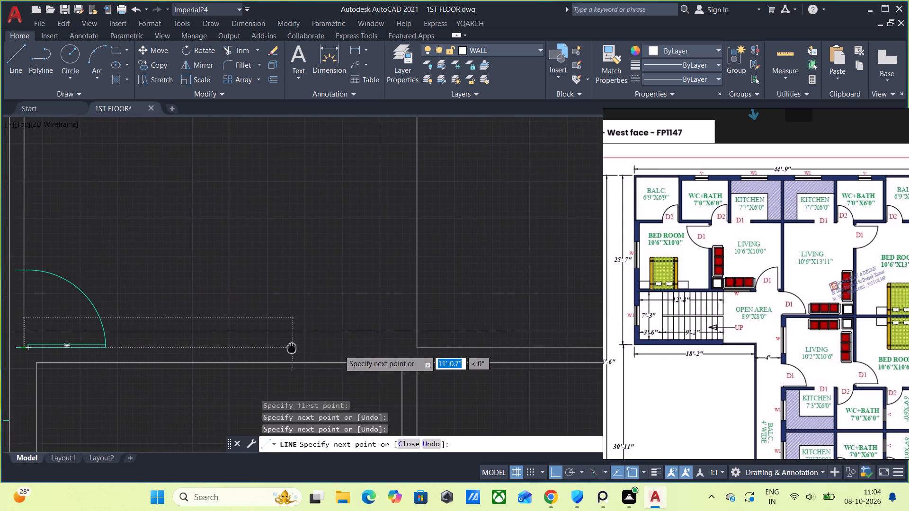
pyautogui.moveTo(292, 347); pyautogui.dragTo(290, 347, button='middle')
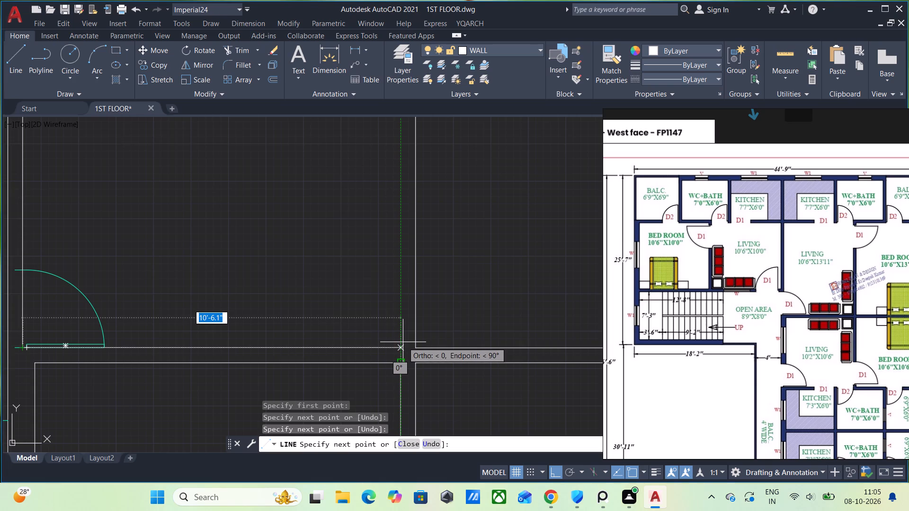
pyautogui.click(401, 348)
pyautogui.scroll(-3, 403, 230)
pyautogui.moveTo(404, 238); pyautogui.dragTo(374, 382, button='middle')
pyautogui.scroll(3, 373, 350)
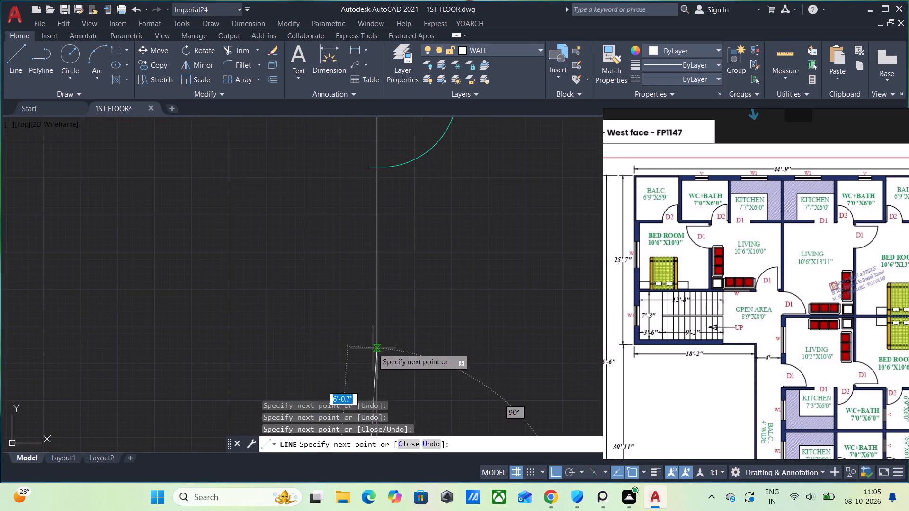
pyautogui.moveTo(365, 165); pyautogui.dragTo(326, 392, button='middle')
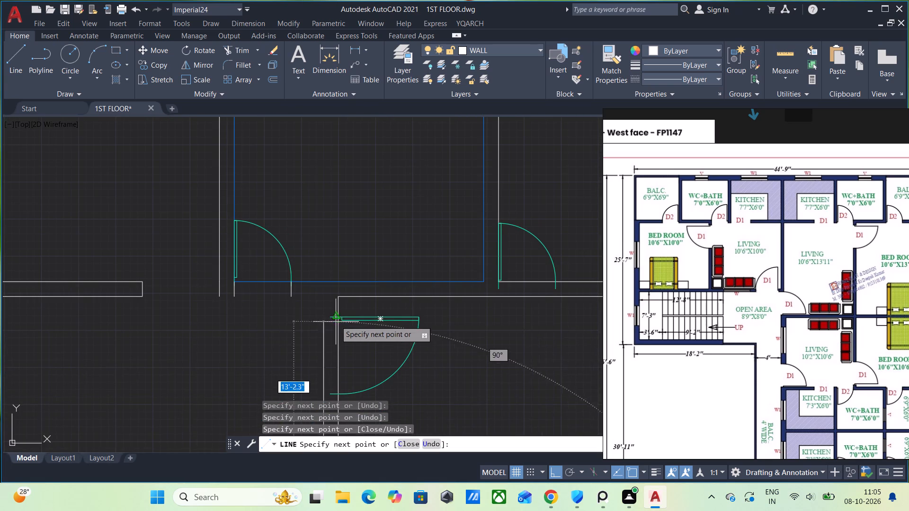
pyautogui.click(321, 293)
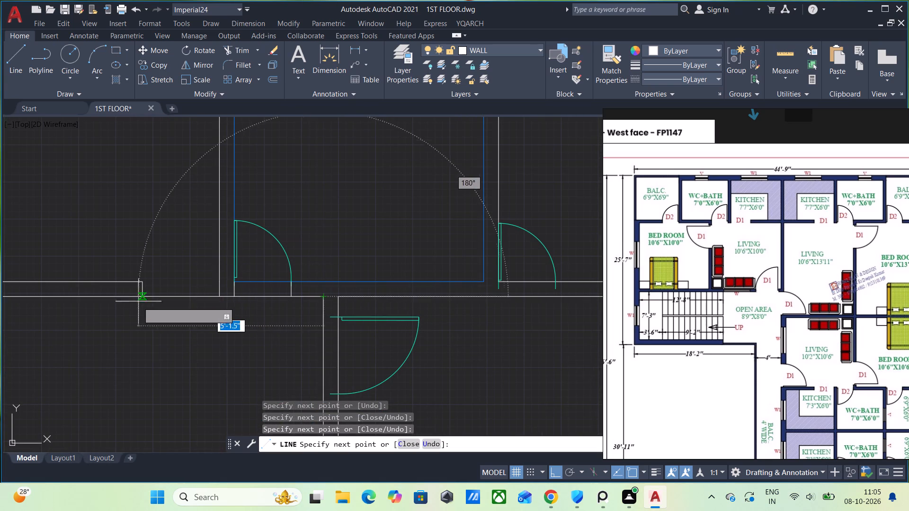
pyautogui.moveTo(130, 309); pyautogui.dragTo(285, 346, button='middle')
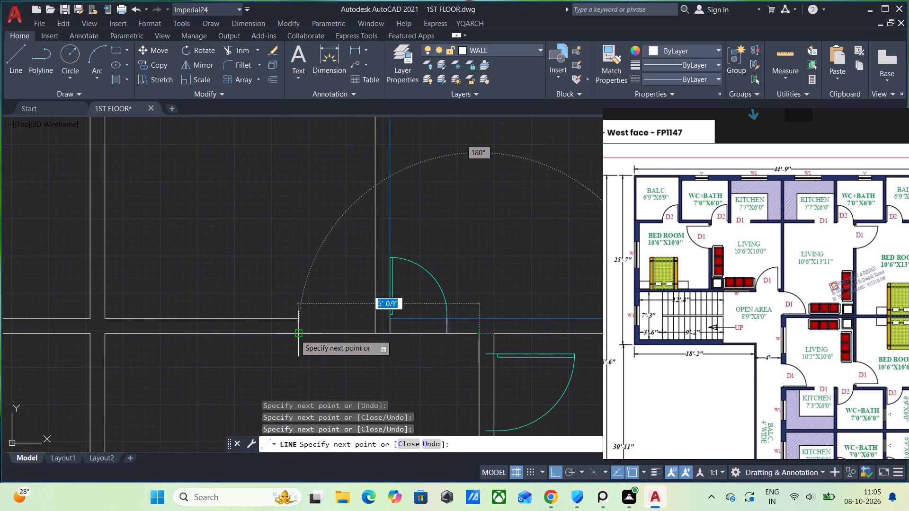
pyautogui.click(295, 335)
pyautogui.press('Escape')
# Trim away the two short jamb lines below the WC+BATH door of the 10'6"X13'11" living room unit.
pyautogui.scroll(1, 437, 340)
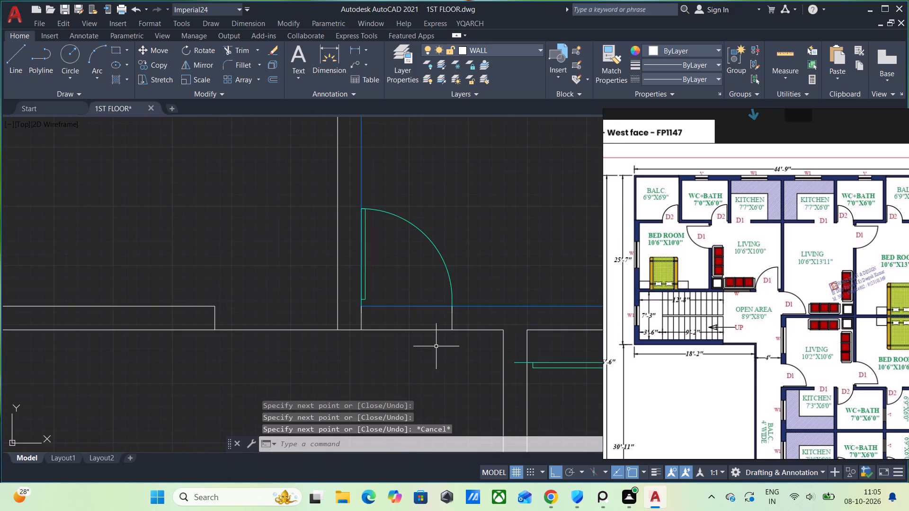
pyautogui.write('TR')
pyautogui.press('Return')
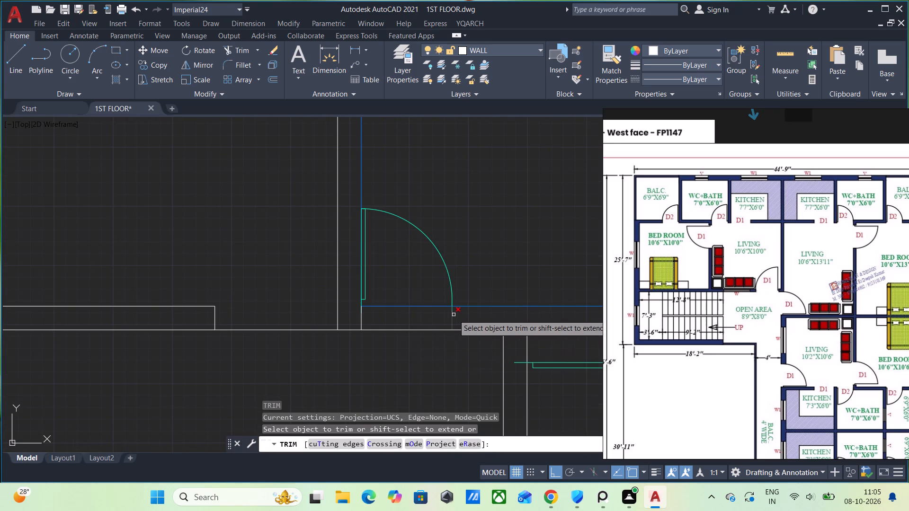
pyautogui.click(454, 315)
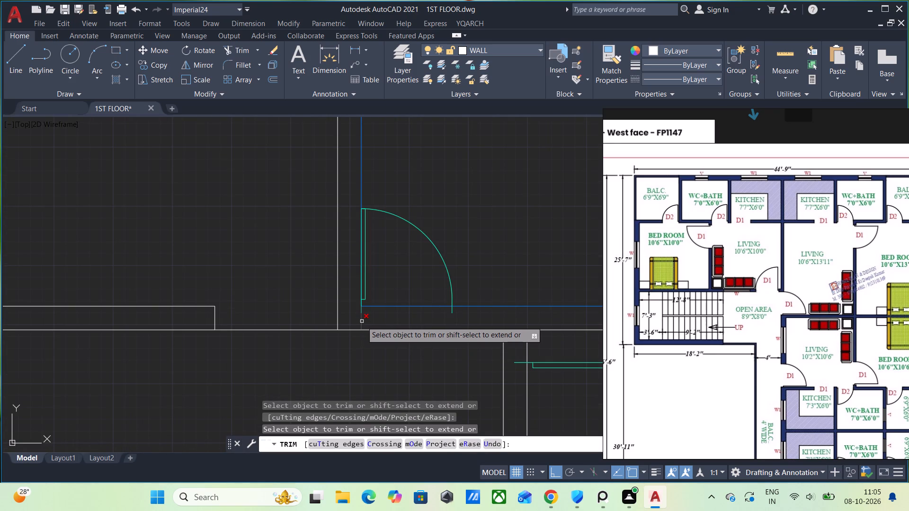
pyautogui.click(362, 321)
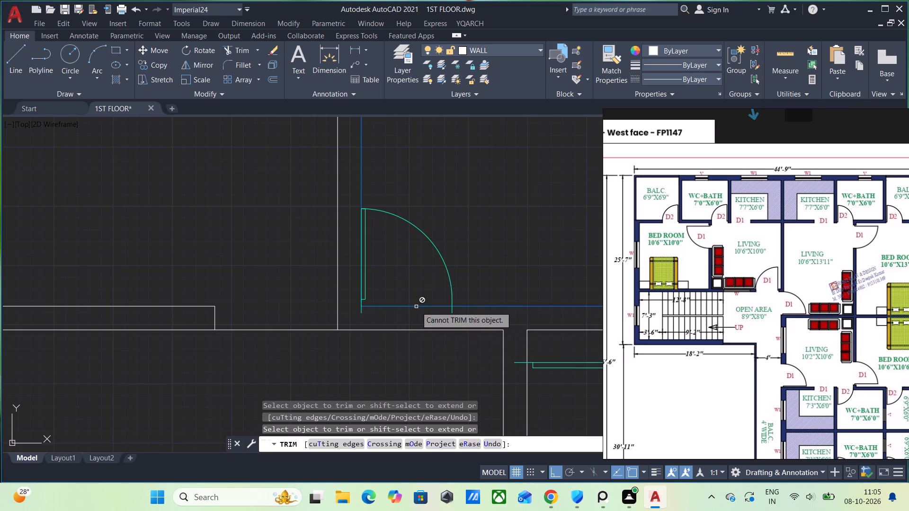
# Trim both wall lines across the neighbouring unit's balcony door opening and the outer wall line below its WC+BATH door.
pyautogui.scroll(-3, 461, 306)
pyautogui.moveTo(468, 335); pyautogui.dragTo(433, 360, button='middle')
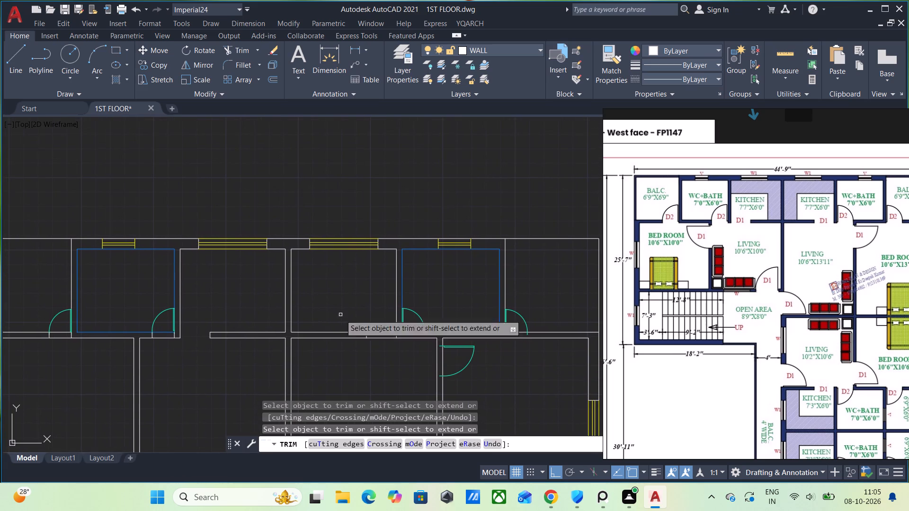
pyautogui.click(63, 331)
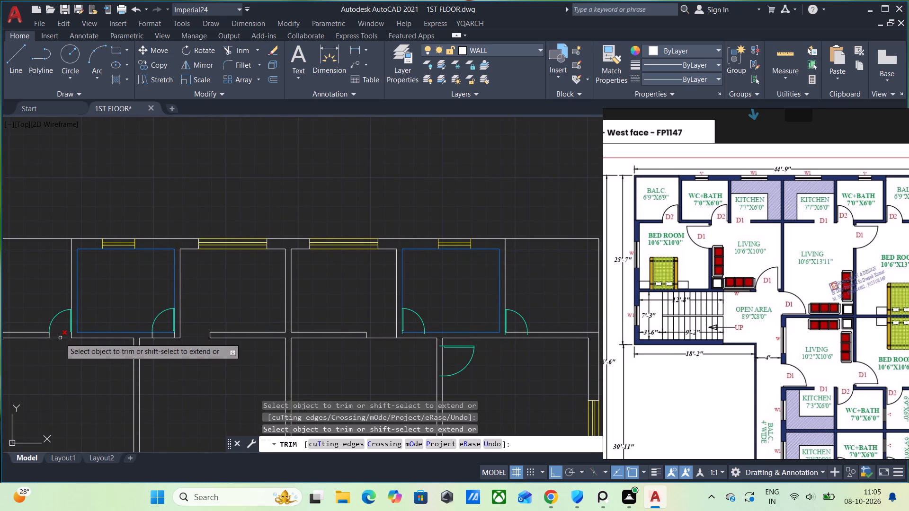
pyautogui.click(60, 338)
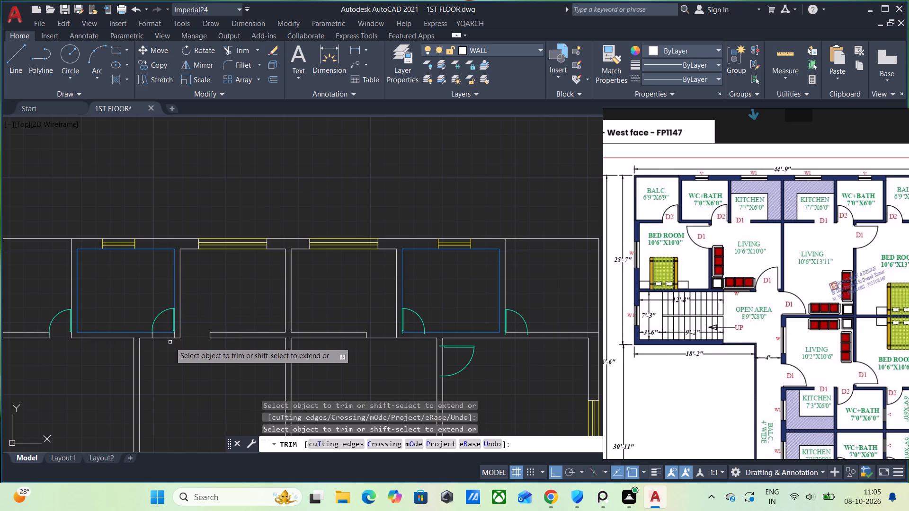
pyautogui.click(163, 339)
pyautogui.moveTo(401, 372); pyautogui.dragTo(319, 382, button='middle')
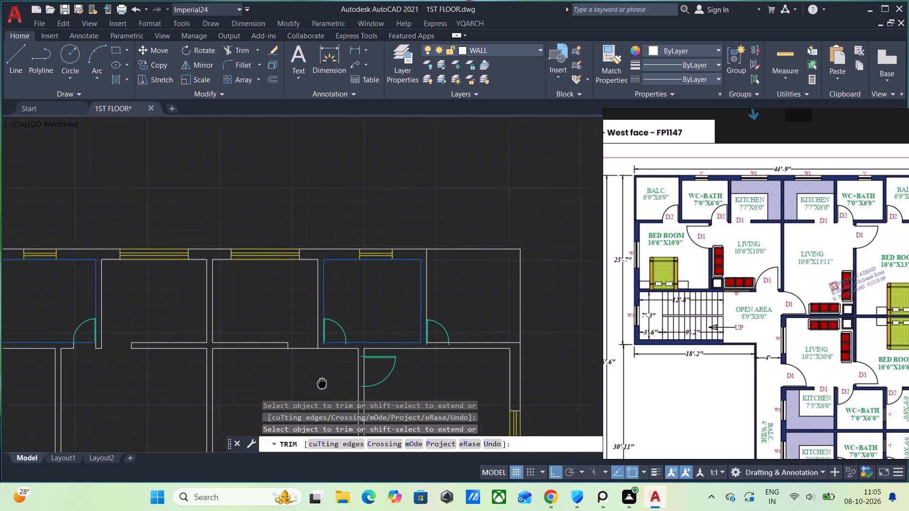
pyautogui.moveTo(319, 382); pyautogui.dragTo(244, 370, button='middle')
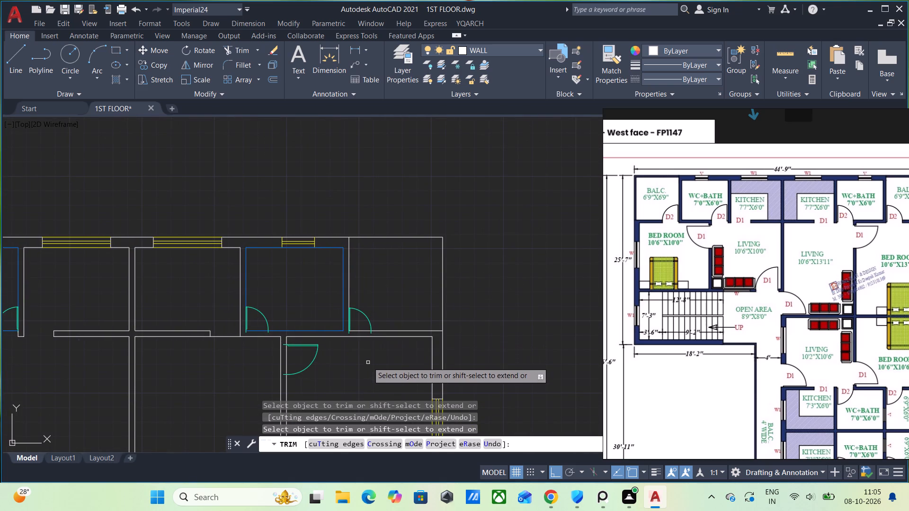
pyautogui.scroll(1, 368, 361)
pyautogui.moveTo(388, 336); pyautogui.dragTo(382, 368, button='middle')
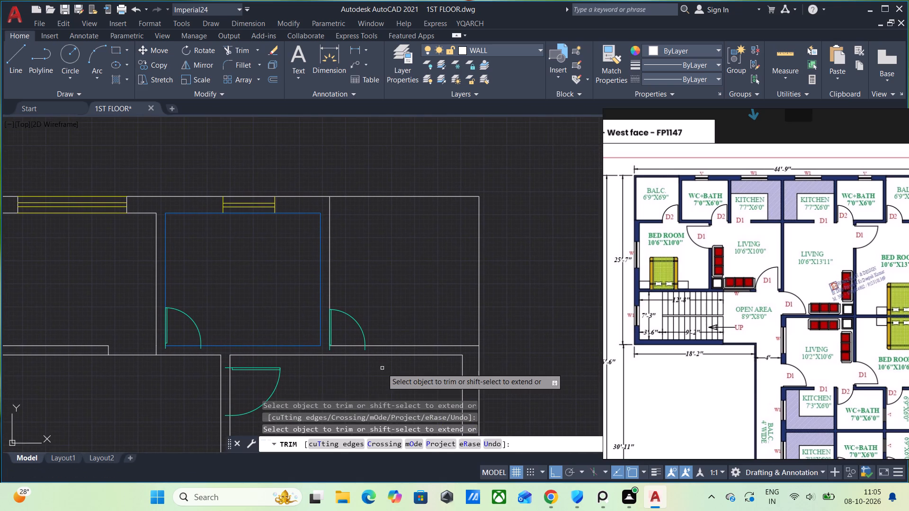
pyautogui.press('Escape')
# Draw two jamb lines across the wall at the ends of the balcony door opening beside the other unit's WC+BATH.
pyautogui.press('l')
pyautogui.press('Return')
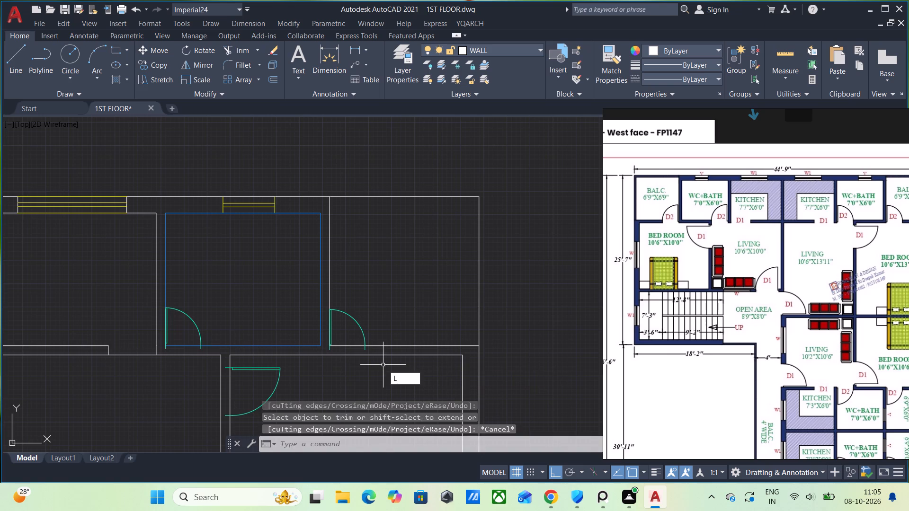
pyautogui.scroll(2, 365, 346)
pyautogui.click(366, 346)
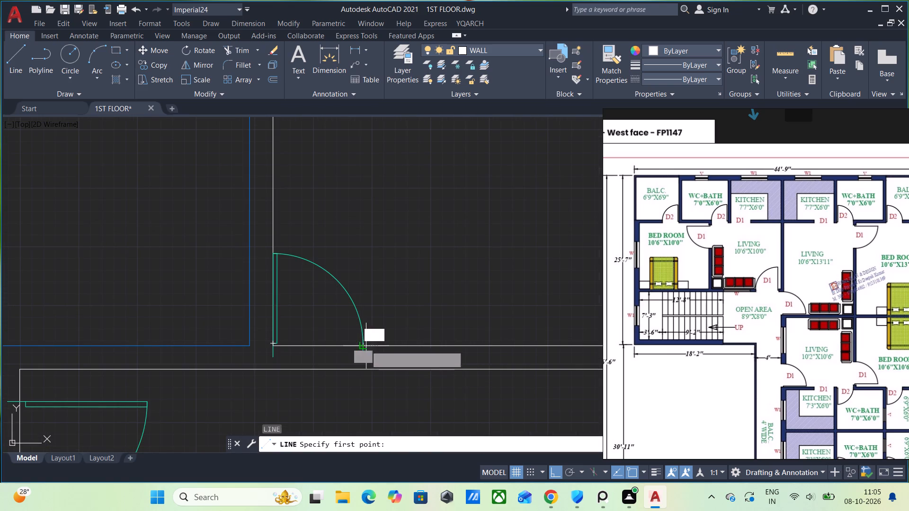
pyautogui.click(362, 368)
pyautogui.press('Return')
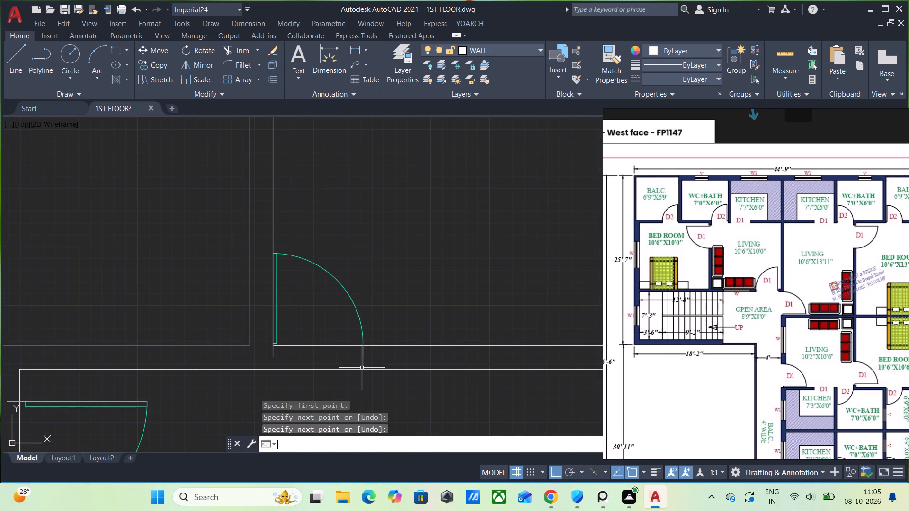
pyautogui.press('space')
pyautogui.click(273, 348)
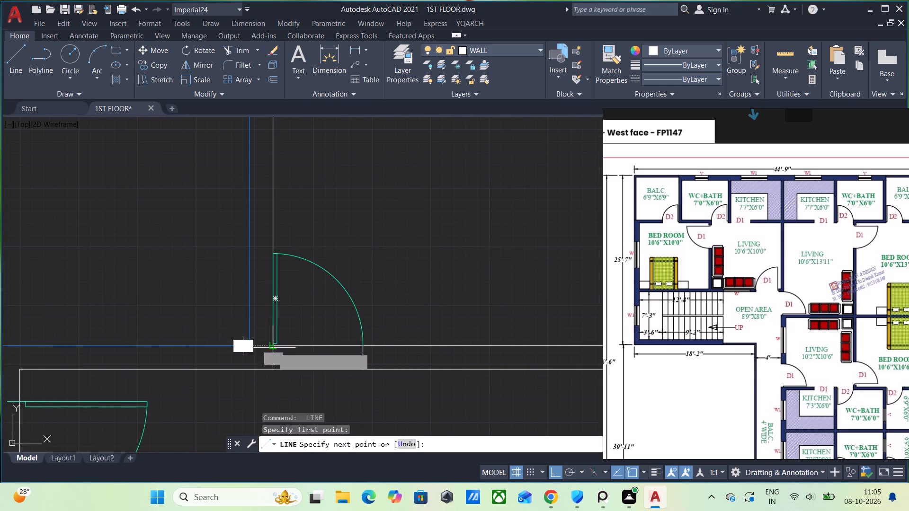
pyautogui.click(271, 372)
pyautogui.press('space')
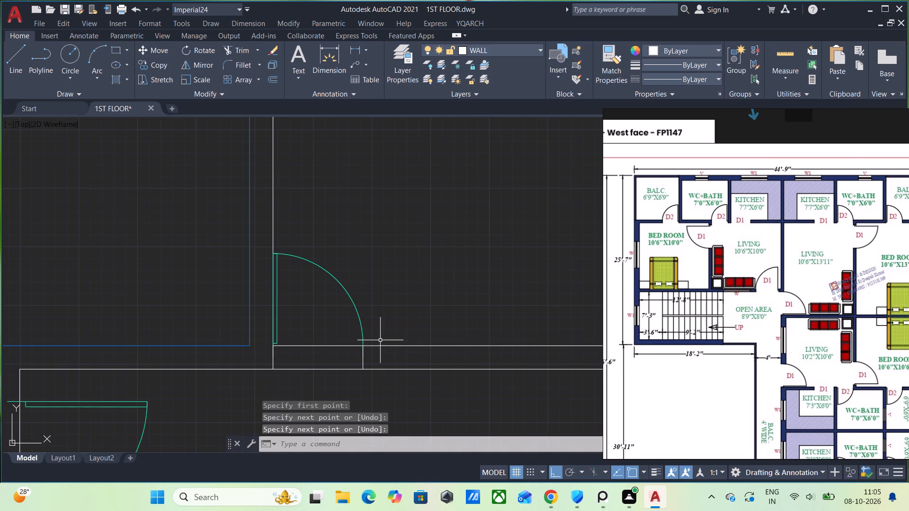
# Trim both wall lines between the new jambs of that balcony door opening.
pyautogui.write('TR')
pyautogui.press('Return')
pyautogui.moveTo(331, 335); pyautogui.dragTo(329, 370)
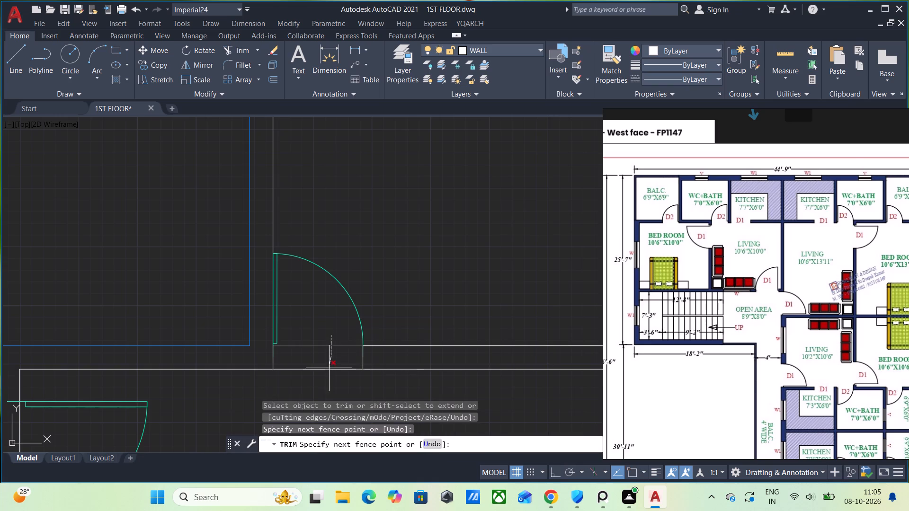
pyautogui.moveTo(329, 370); pyautogui.dragTo(327, 381)
pyautogui.press('Escape')
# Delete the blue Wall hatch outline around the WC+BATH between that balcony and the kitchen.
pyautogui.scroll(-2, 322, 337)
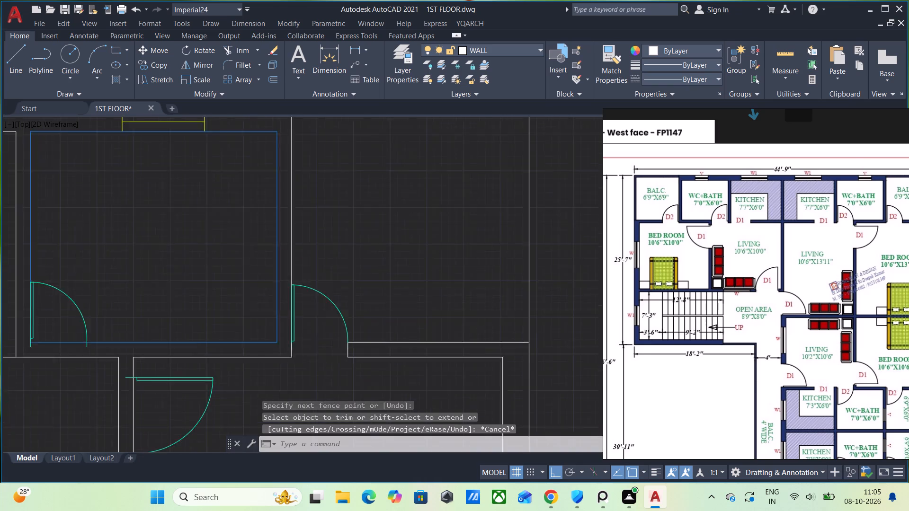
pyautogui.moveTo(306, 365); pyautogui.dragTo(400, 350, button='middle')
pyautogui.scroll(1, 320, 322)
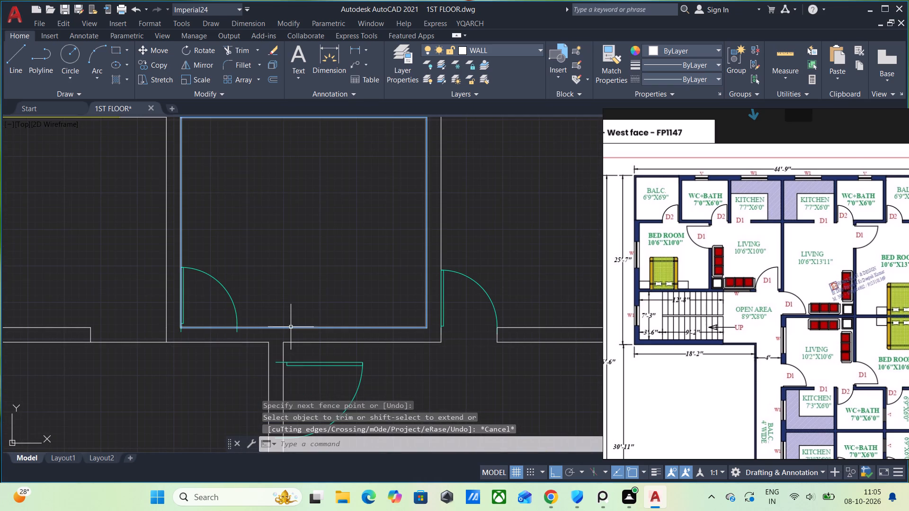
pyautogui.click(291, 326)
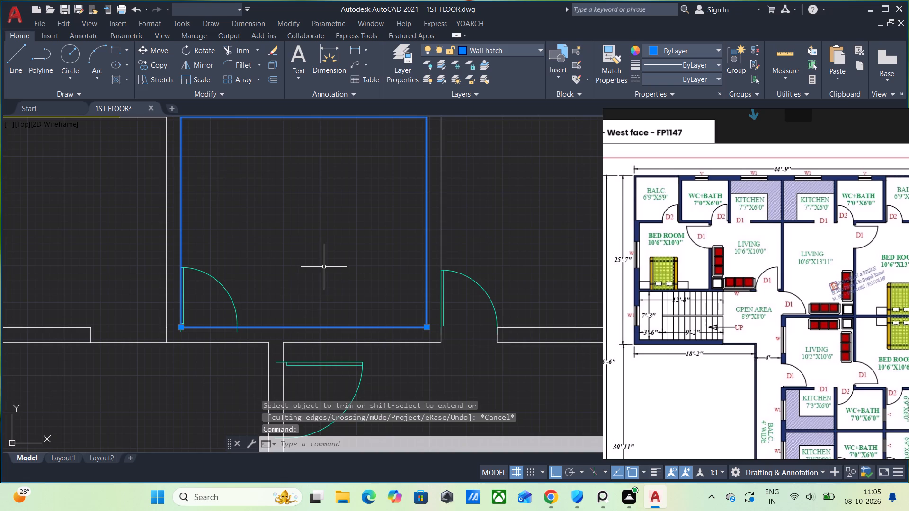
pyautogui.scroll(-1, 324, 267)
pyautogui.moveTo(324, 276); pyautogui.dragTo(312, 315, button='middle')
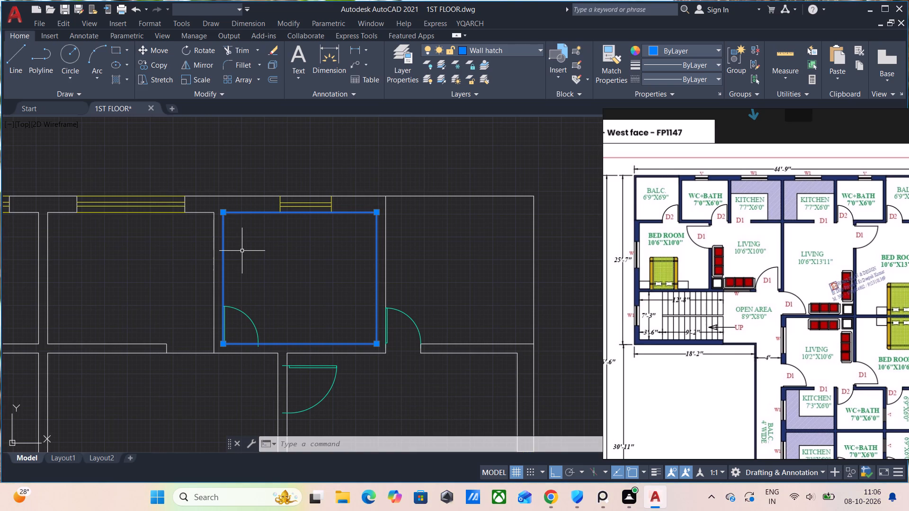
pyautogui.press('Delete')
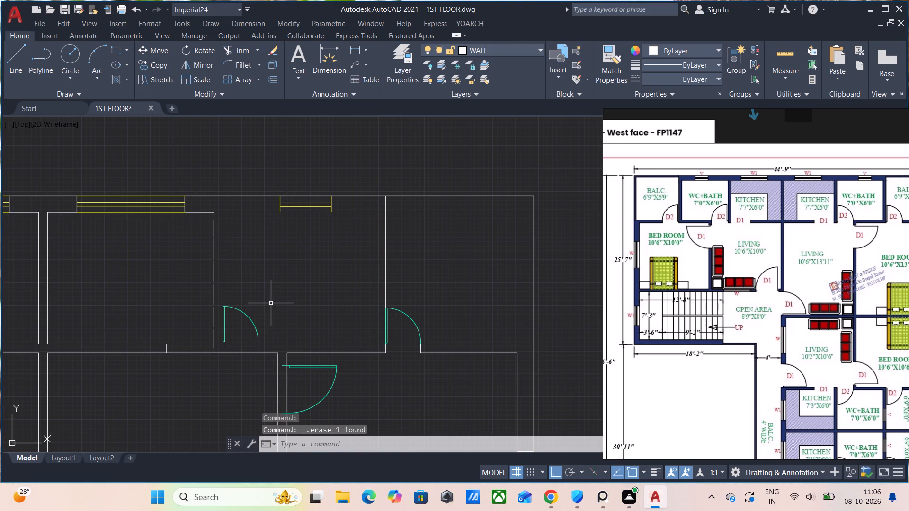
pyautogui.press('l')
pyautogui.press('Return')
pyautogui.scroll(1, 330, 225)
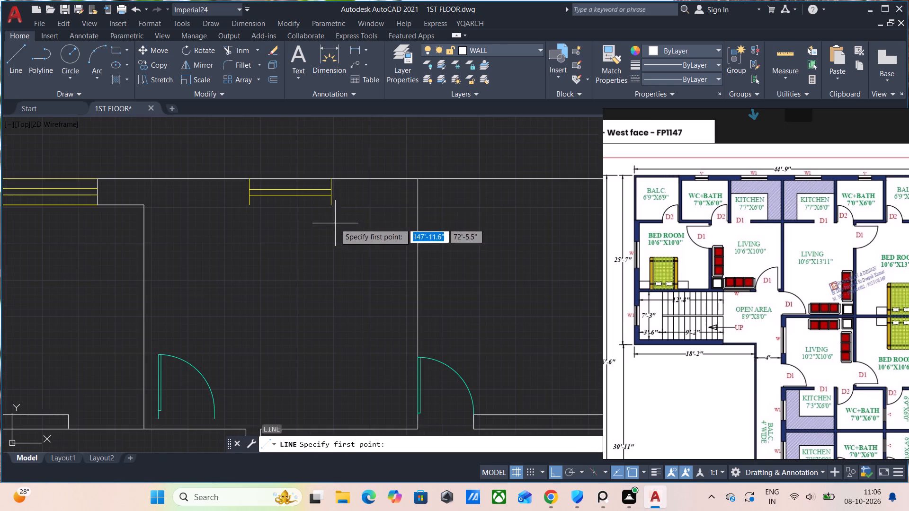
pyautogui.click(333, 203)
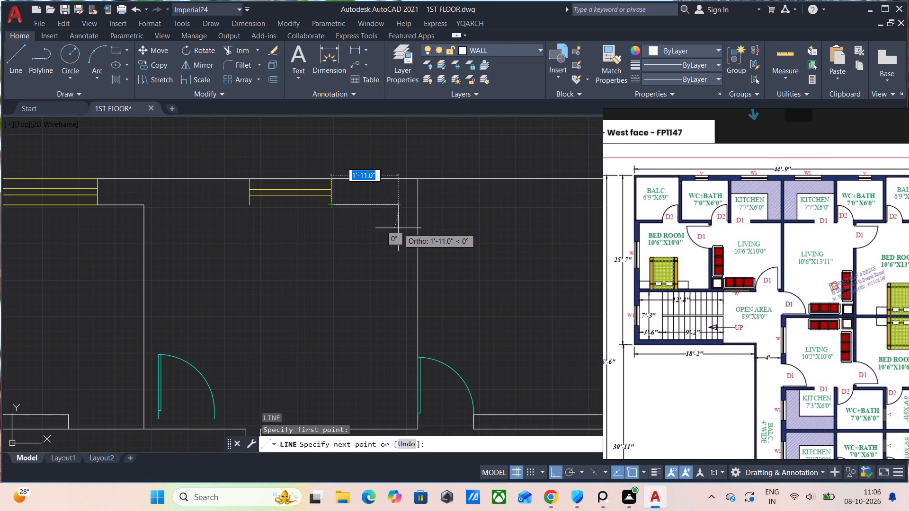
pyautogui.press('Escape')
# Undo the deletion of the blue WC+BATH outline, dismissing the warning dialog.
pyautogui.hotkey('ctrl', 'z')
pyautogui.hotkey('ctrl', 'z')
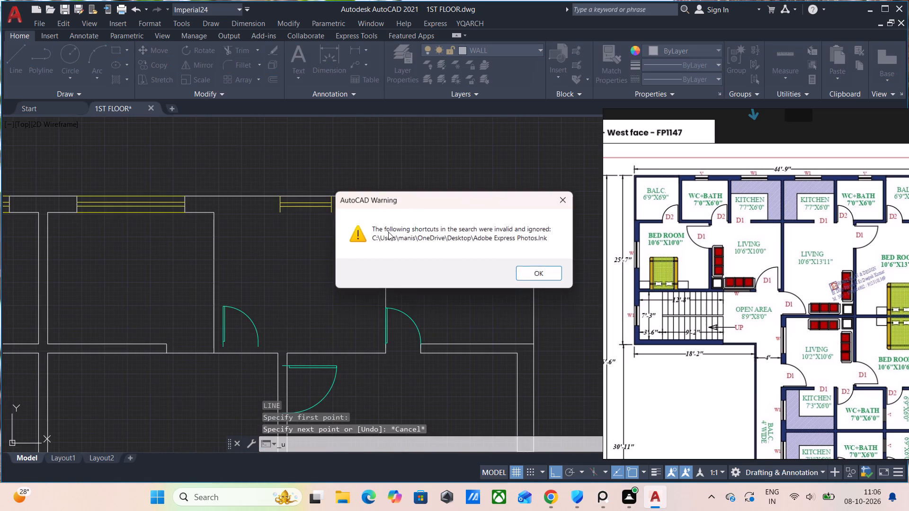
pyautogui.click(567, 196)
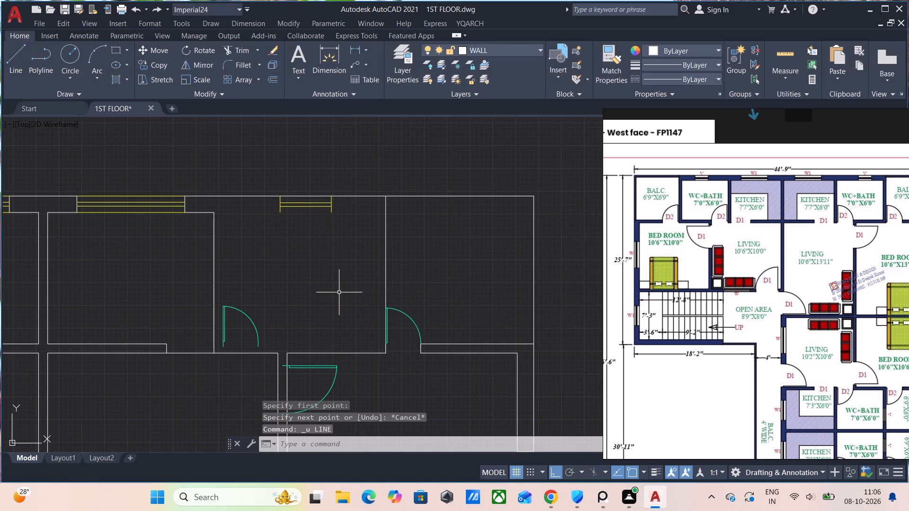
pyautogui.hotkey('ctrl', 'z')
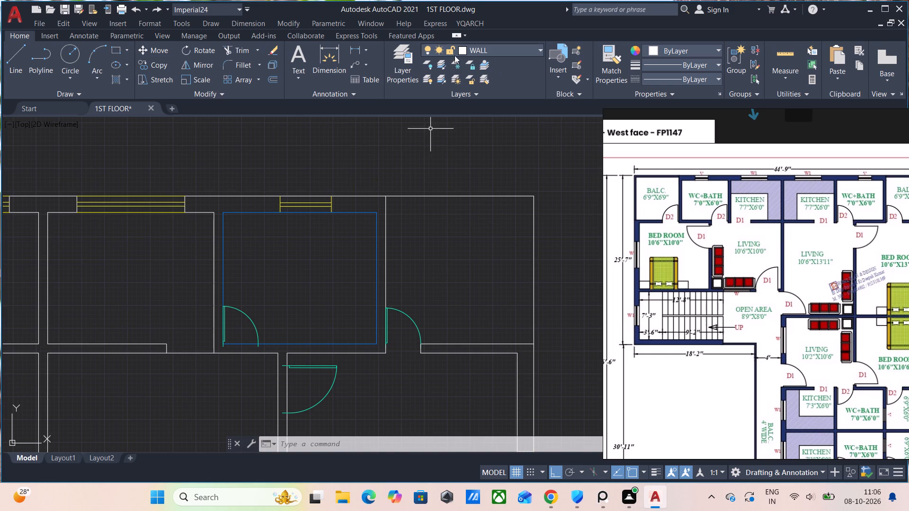
# Draw two jamb lines across the wall at the ends of the bedroom door opening beside the 10'6"x13'11" living room.
pyautogui.scroll(-2, 514, 264)
pyautogui.moveTo(474, 350); pyautogui.dragTo(471, 329, button='middle')
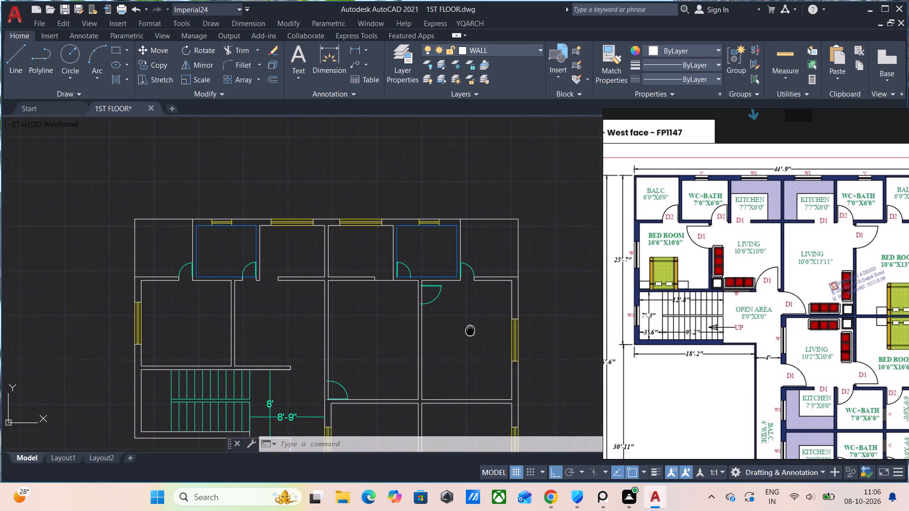
pyautogui.moveTo(471, 329); pyautogui.dragTo(481, 321, button='middle')
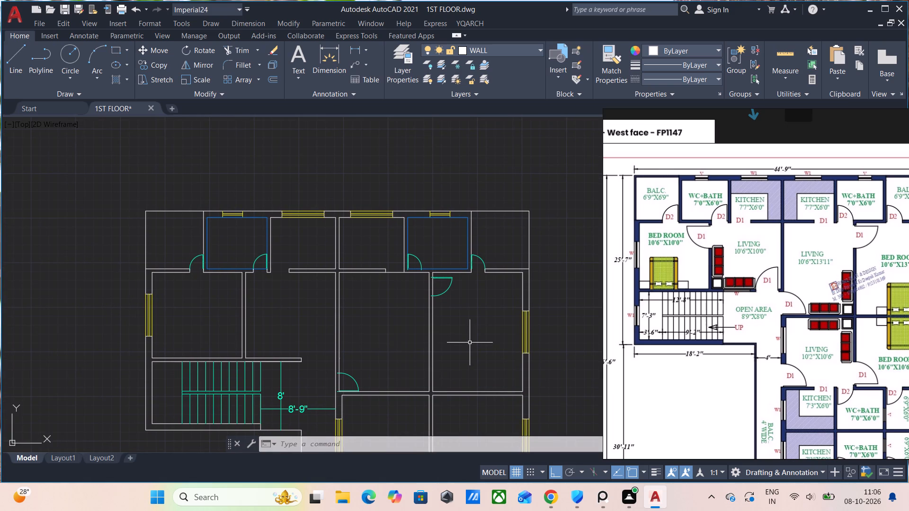
pyautogui.scroll(1, 470, 343)
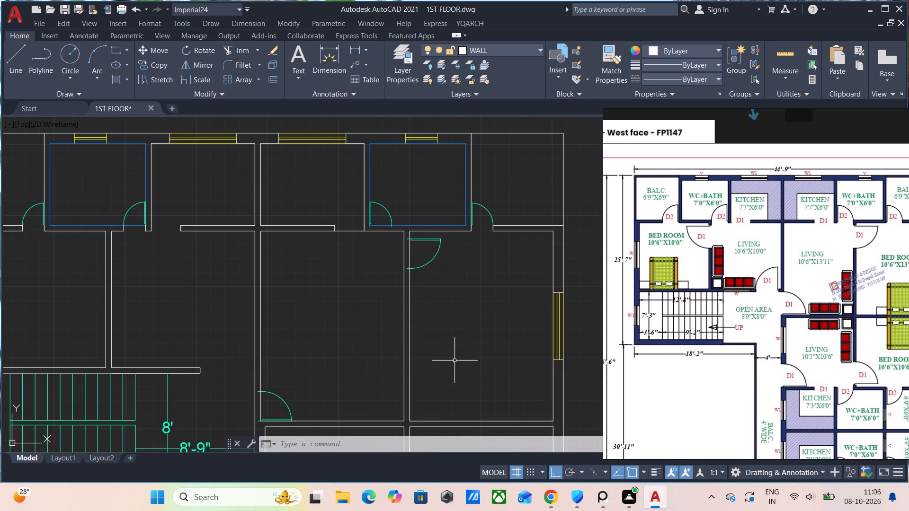
pyautogui.scroll(1, 437, 290)
pyautogui.moveTo(429, 294); pyautogui.dragTo(421, 318, button='middle')
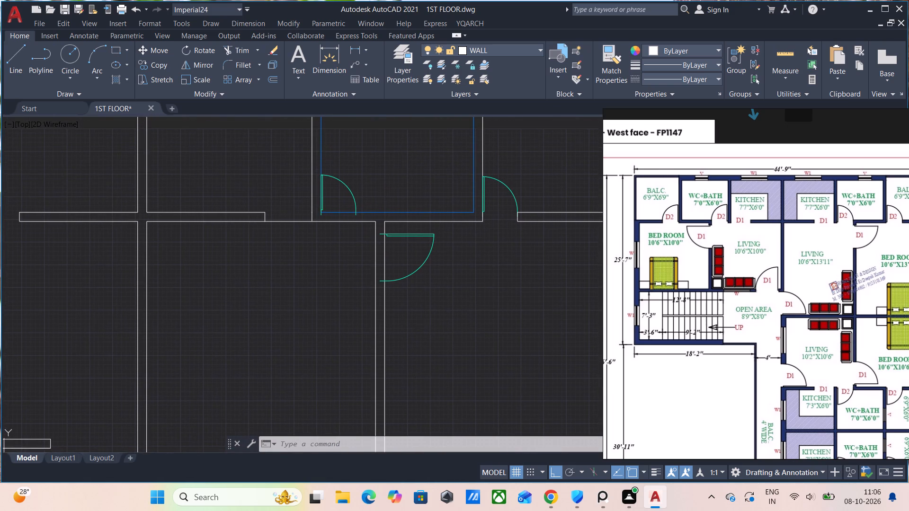
pyautogui.press('l')
pyautogui.press('Return')
pyautogui.scroll(1, 374, 255)
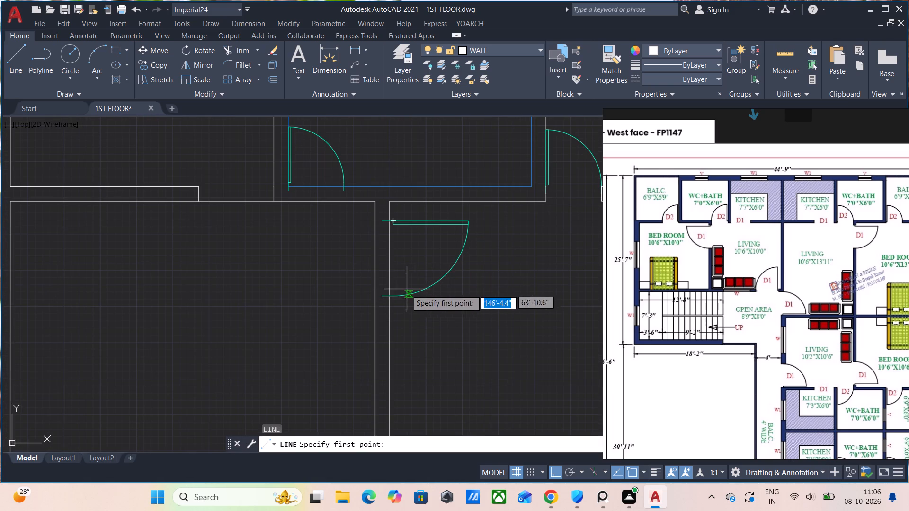
pyautogui.click(387, 294)
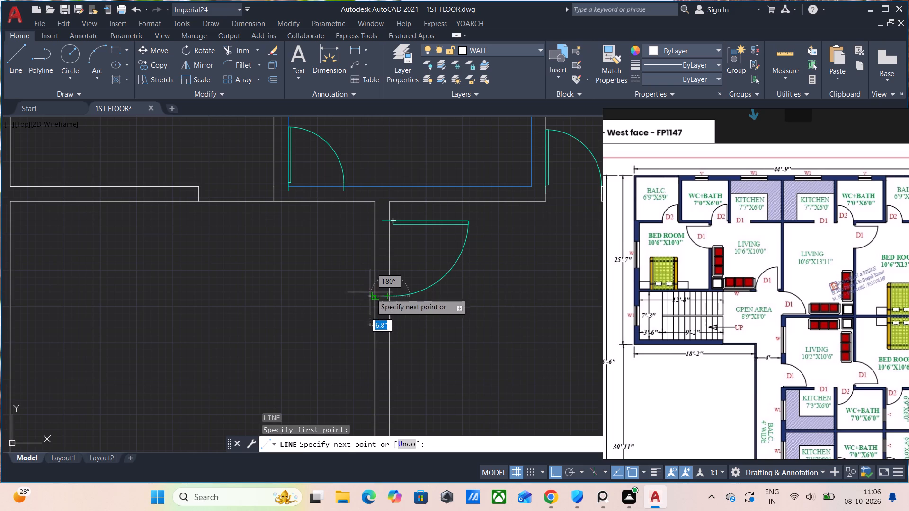
pyautogui.click(377, 297)
pyautogui.press('space')
pyautogui.press('space')
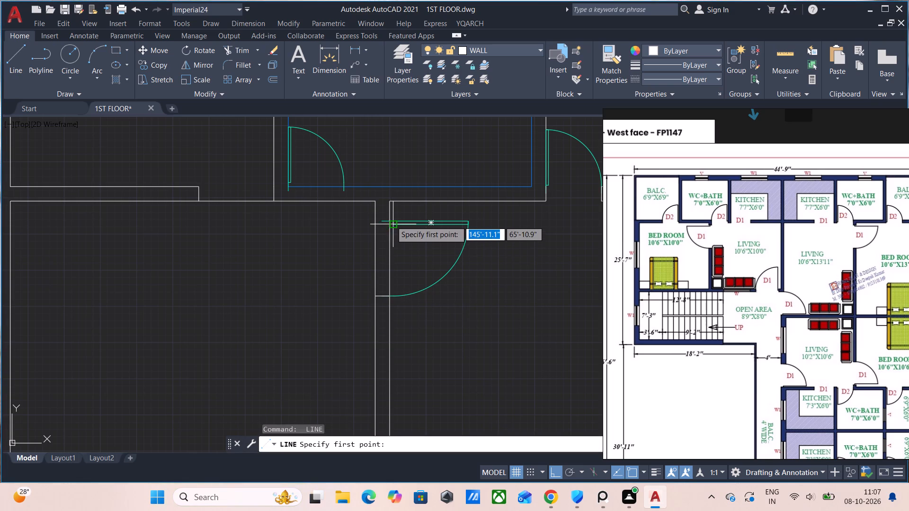
pyautogui.click(389, 219)
pyautogui.click(373, 219)
pyautogui.press('space')
# Draw two jamb lines, about 5" long, across the wall at the ends of the middle unit's living-to-bedroom door opening.
pyautogui.scroll(-3, 383, 235)
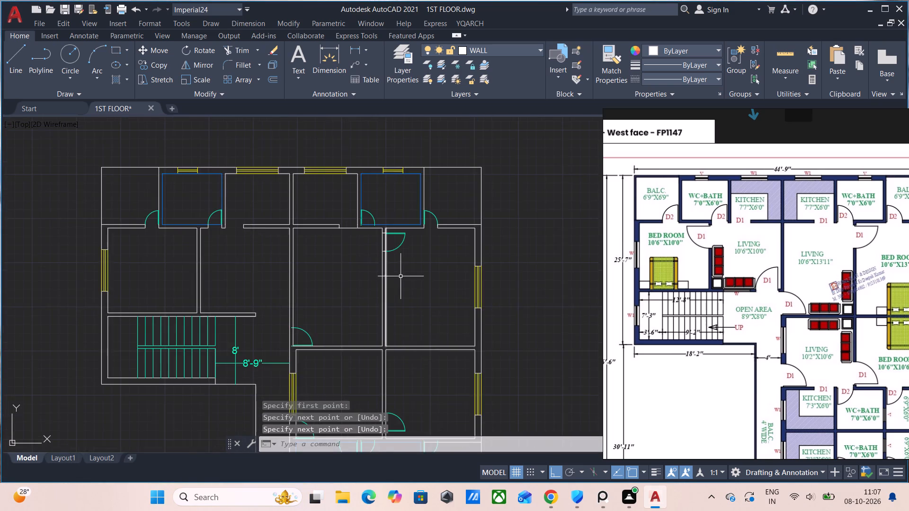
pyautogui.moveTo(417, 334); pyautogui.dragTo(419, 222, button='middle')
pyautogui.scroll(2, 380, 364)
pyautogui.scroll(2, 394, 236)
pyautogui.press('space')
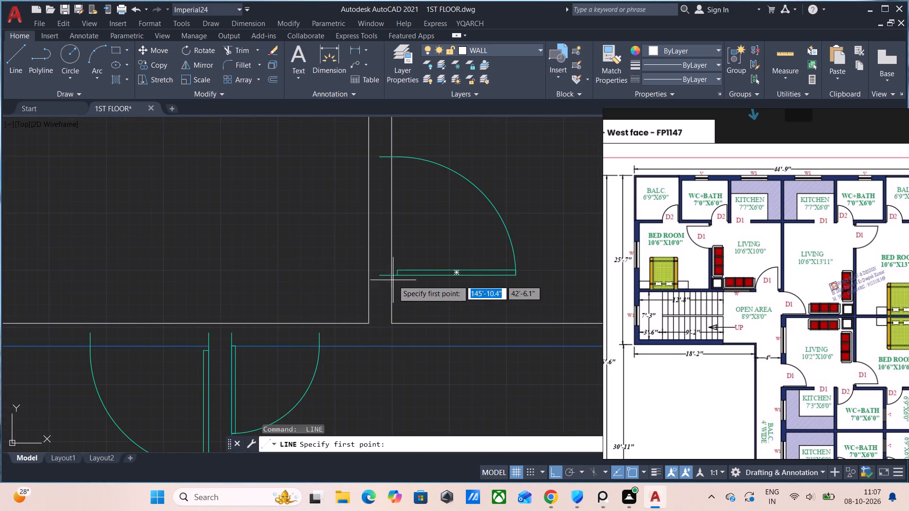
pyautogui.click(389, 276)
pyautogui.click(370, 275)
pyautogui.press('space')
pyautogui.press('space')
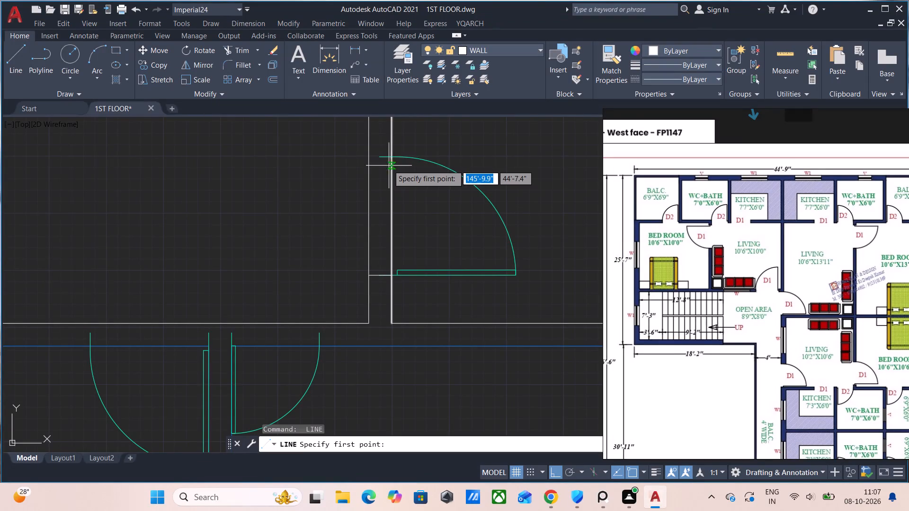
pyautogui.click(393, 154)
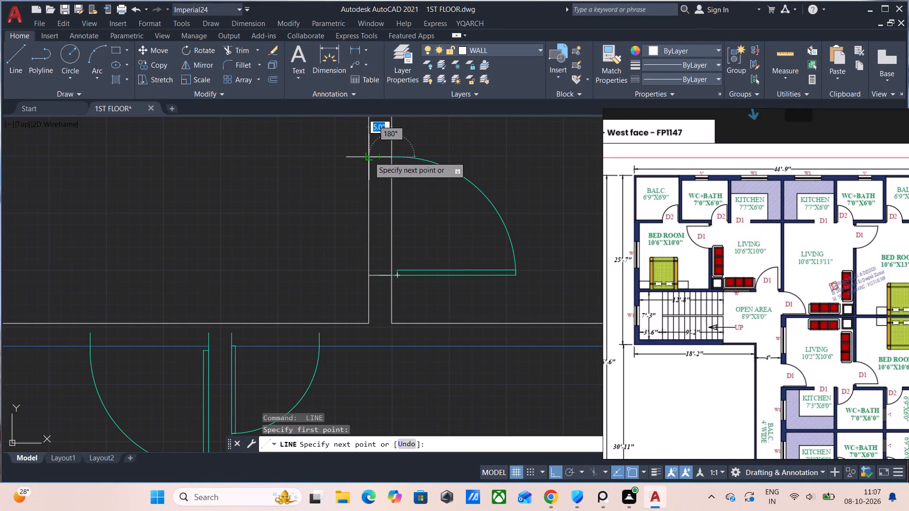
pyautogui.click(369, 157)
pyautogui.press('space')
# Draw two jamb lines, about 5" long, across the wall at both ends of the middle unit's WC+BATH door opening.
pyautogui.scroll(-2, 382, 185)
pyautogui.moveTo(397, 306); pyautogui.dragTo(356, 354, button='middle')
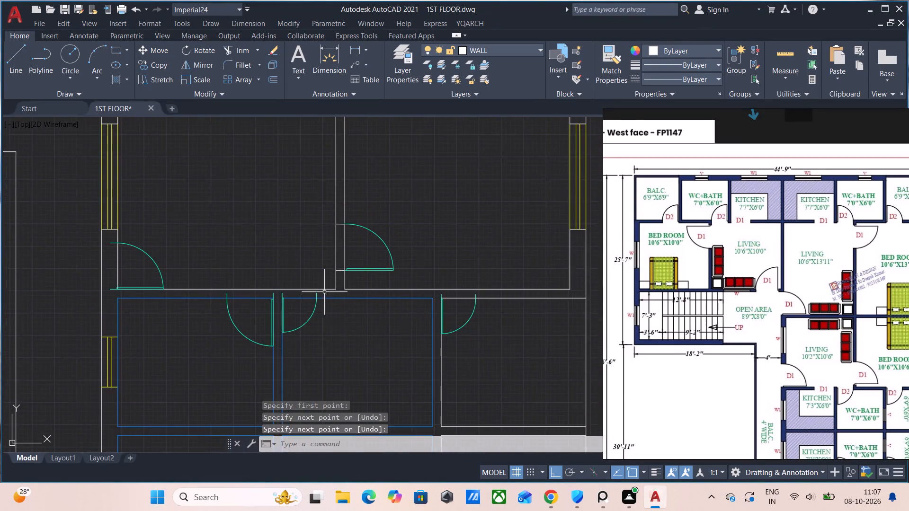
pyautogui.scroll(2, 324, 291)
pyautogui.press('space')
pyautogui.click(302, 308)
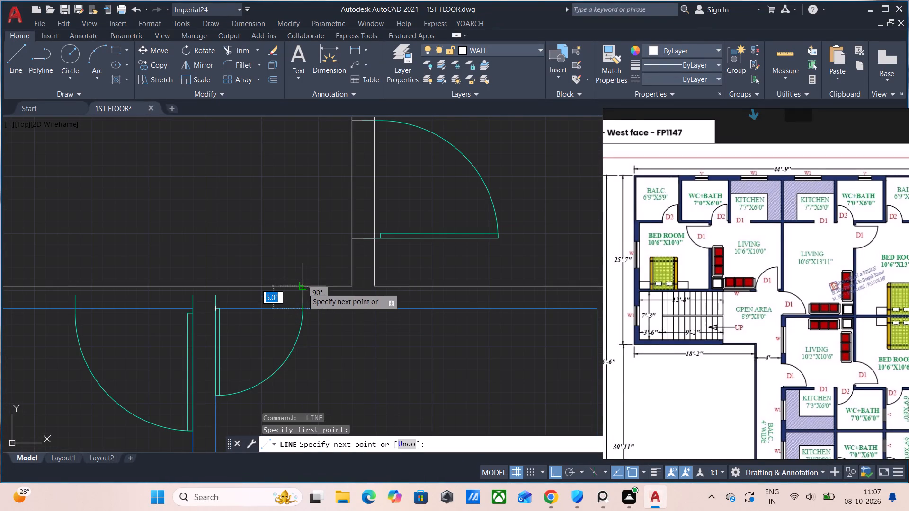
pyautogui.click(303, 288)
pyautogui.press('space')
pyautogui.press('space')
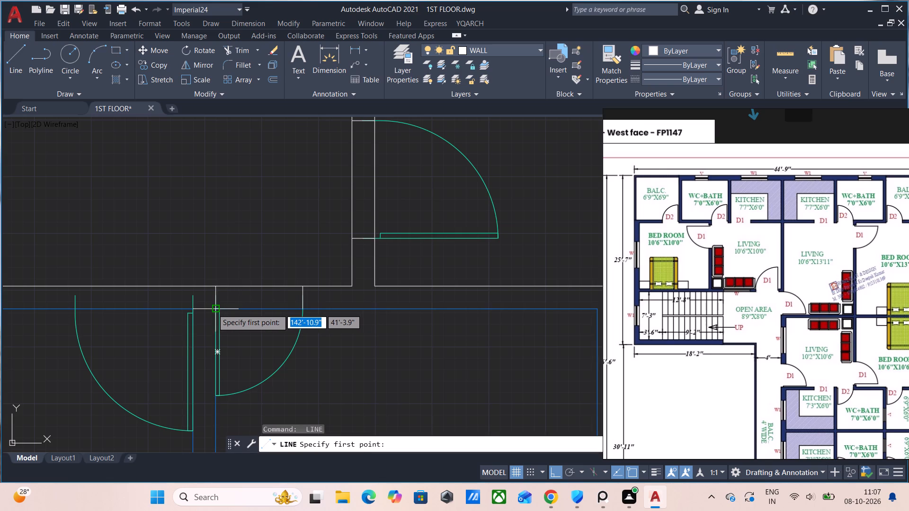
pyautogui.click(214, 307)
pyautogui.click(214, 288)
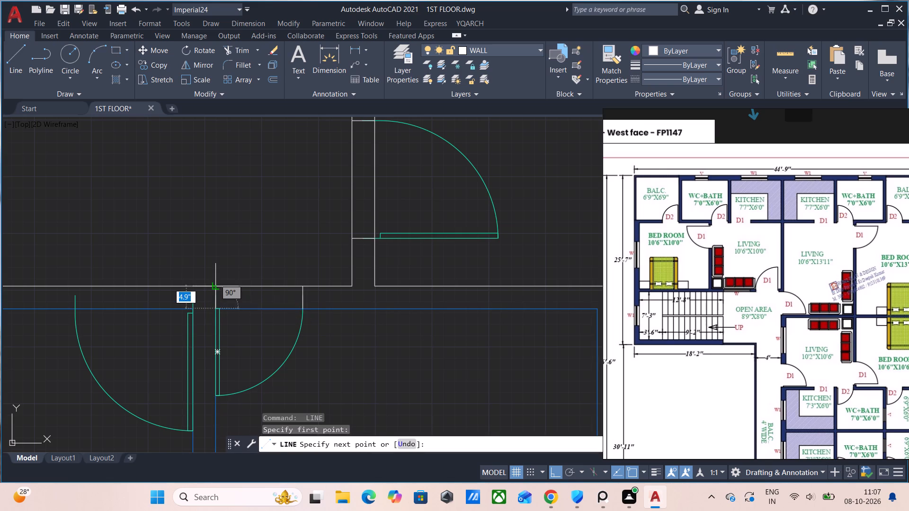
pyautogui.press('space')
# Draw two jamb lines across the wall at both ends of the middle unit's kitchen door opening.
pyautogui.press('space')
pyautogui.click(192, 307)
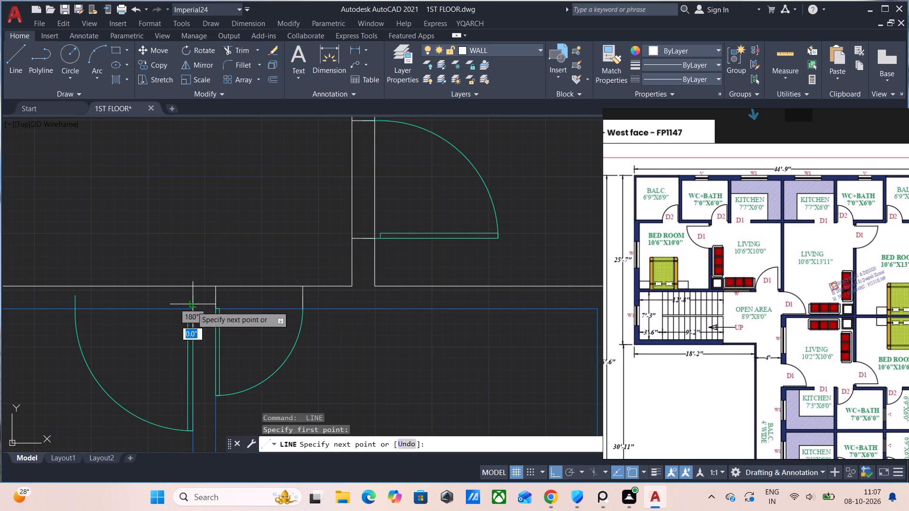
pyautogui.click(192, 284)
pyautogui.press('space')
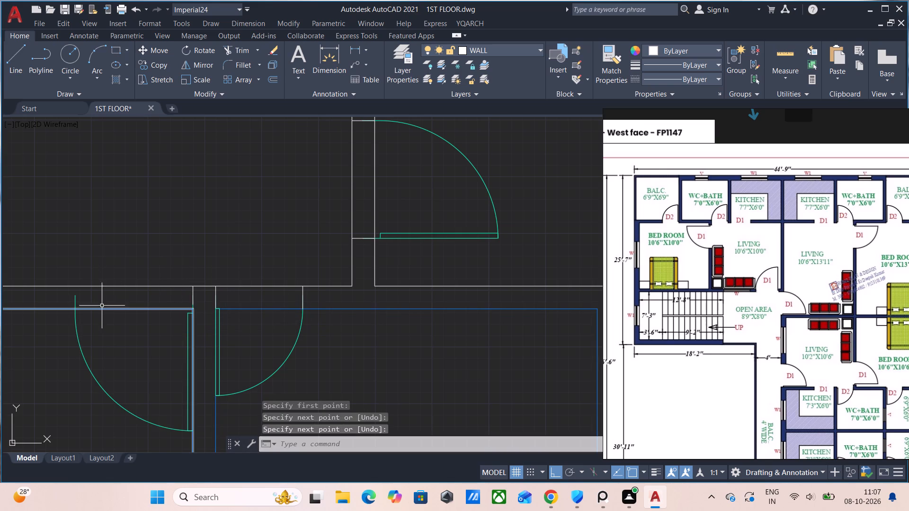
pyautogui.scroll(3, 106, 301)
pyautogui.scroll(-2, 229, 337)
pyautogui.moveTo(256, 359); pyautogui.dragTo(365, 357, button='middle')
pyautogui.press('space')
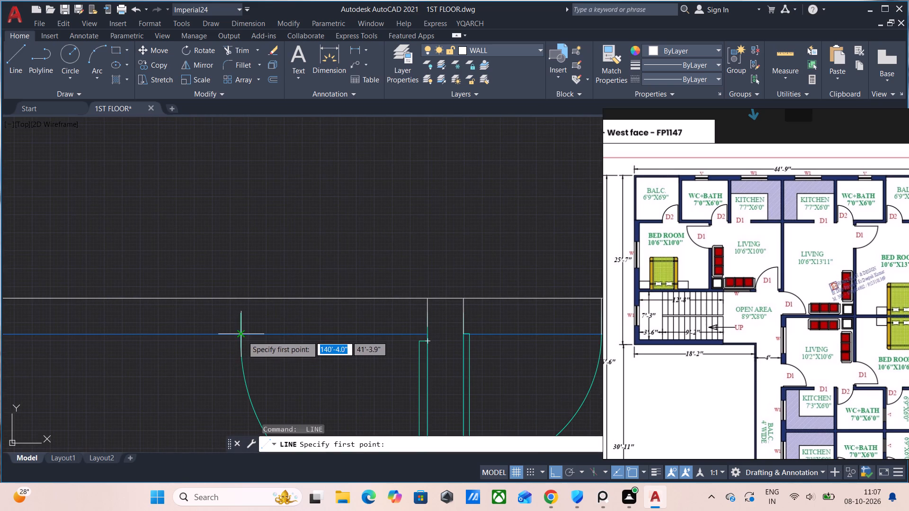
pyautogui.click(242, 336)
pyautogui.click(240, 300)
pyautogui.press('space')
# Draw two jamb lines across the outer wall at the ends of the middle unit's living room entrance door.
pyautogui.scroll(-2, 264, 285)
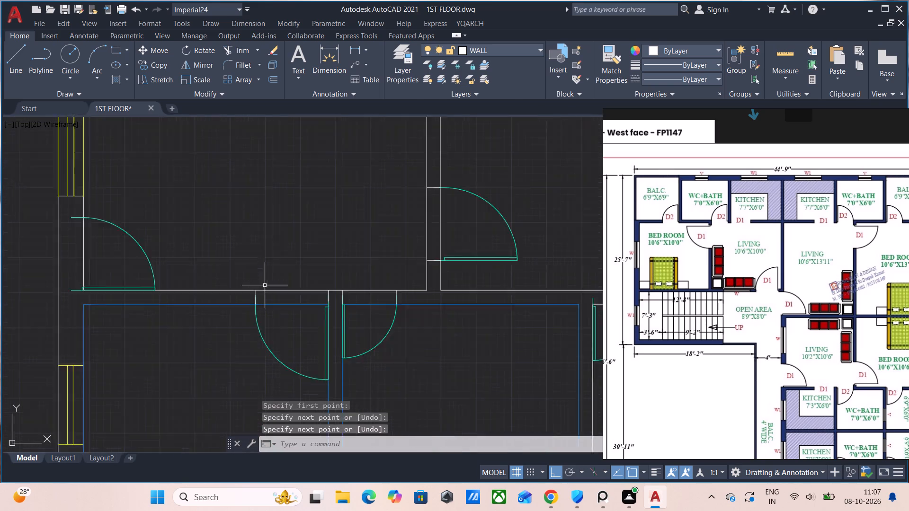
pyautogui.scroll(-1, 266, 285)
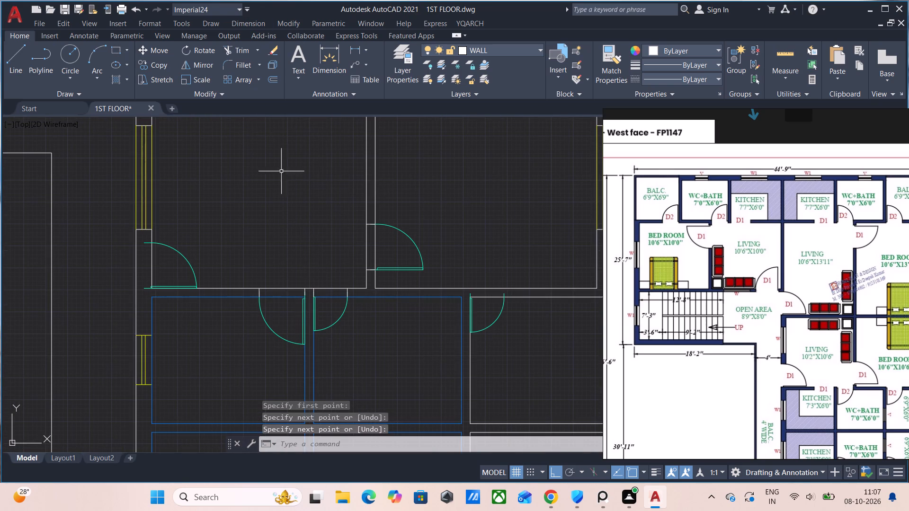
pyautogui.moveTo(347, 305); pyautogui.dragTo(379, 265, button='middle')
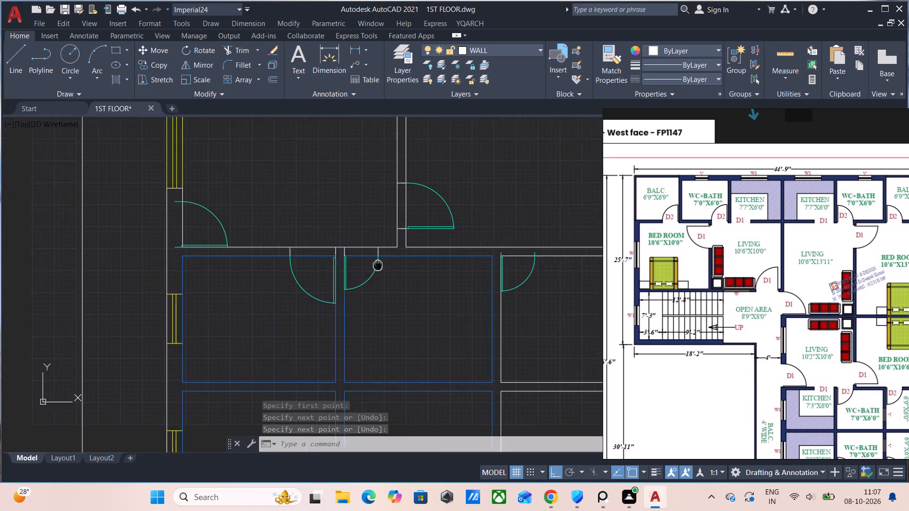
pyautogui.moveTo(379, 265); pyautogui.dragTo(406, 300, button='middle')
pyautogui.scroll(2, 214, 221)
pyautogui.press('space')
pyautogui.click(205, 261)
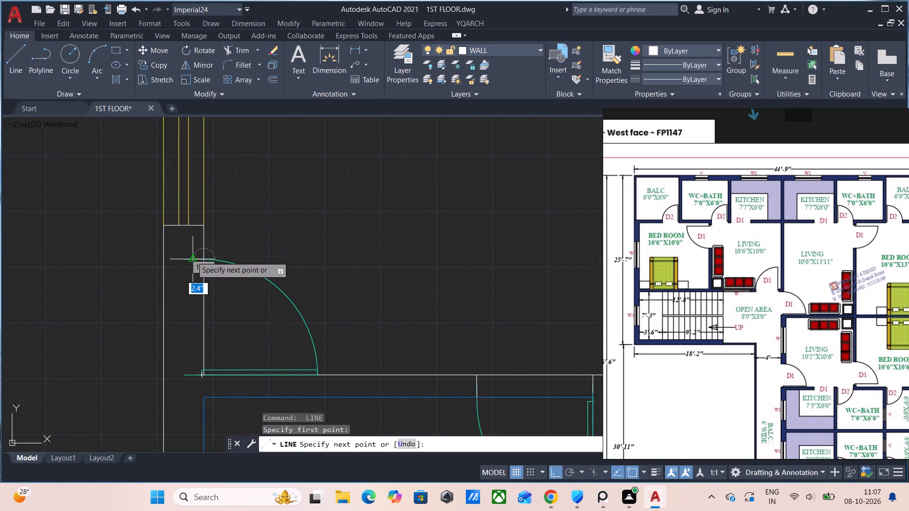
pyautogui.click(164, 259)
pyautogui.press('space')
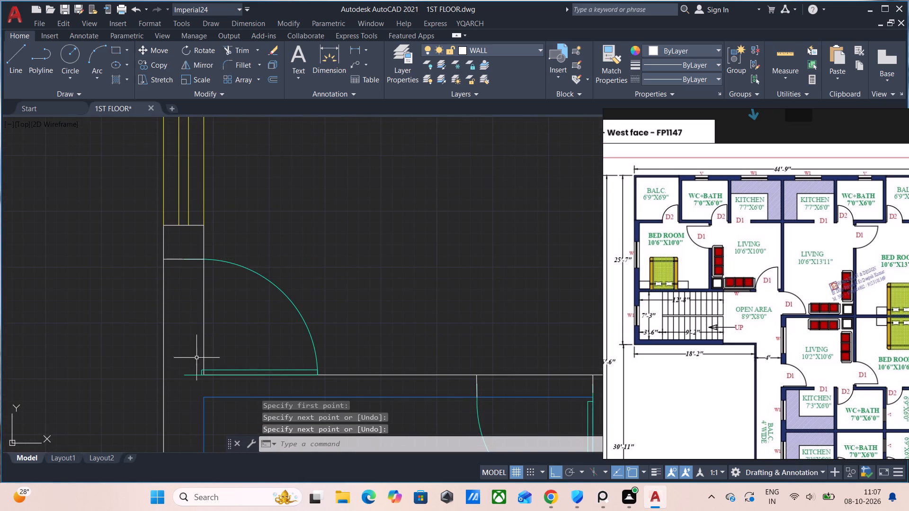
pyautogui.scroll(2, 206, 379)
pyautogui.press('space')
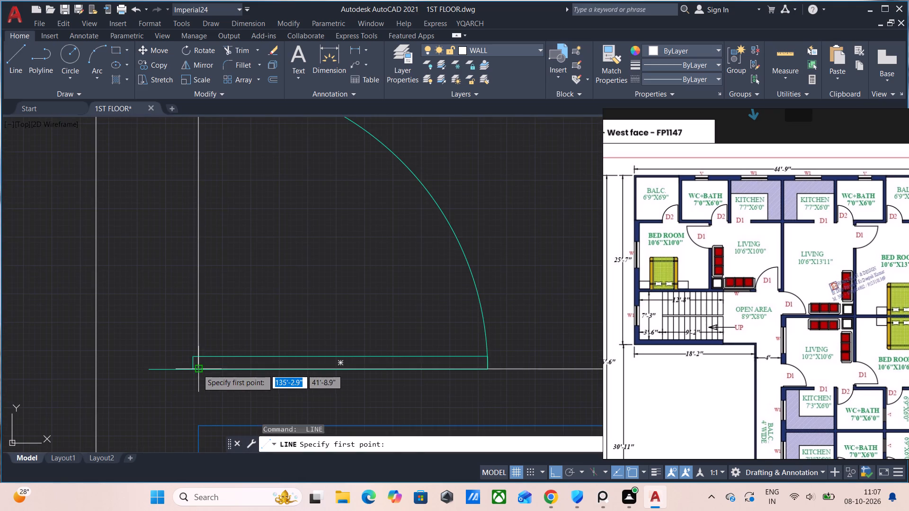
pyautogui.click(197, 369)
pyautogui.click(95, 370)
pyautogui.press('space')
# Draw two jamb lines, about 5" long, across the wall at the ends of the lower unit's balcony door opening beside its WC+BATH.
pyautogui.scroll(-3, 274, 324)
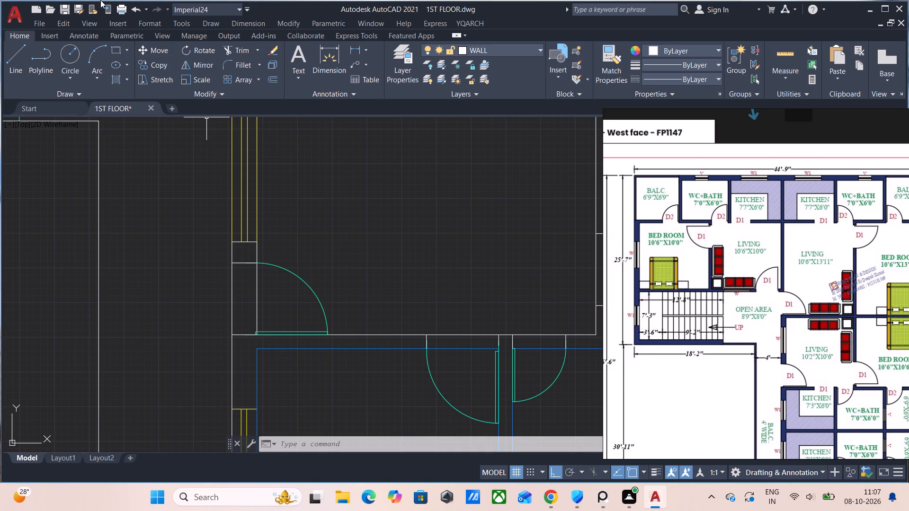
pyautogui.scroll(-2, 331, 325)
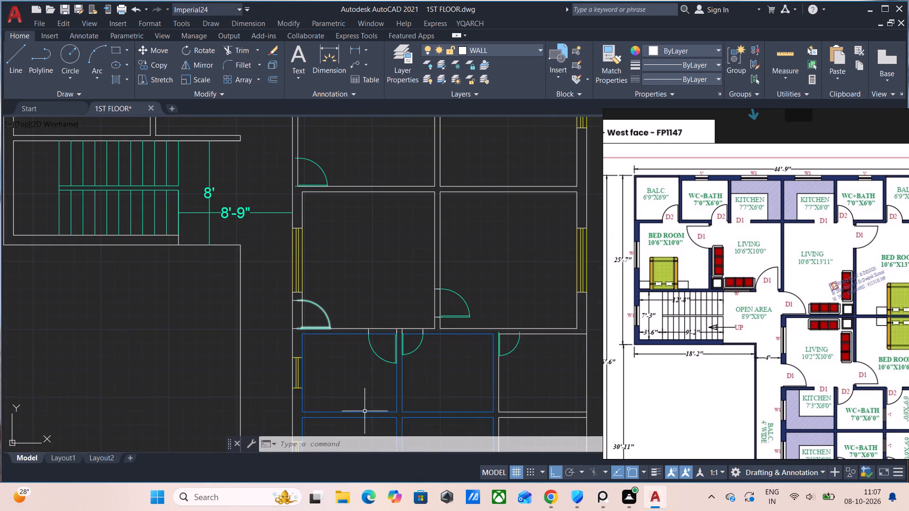
pyautogui.moveTo(384, 383); pyautogui.dragTo(339, 349, button='middle')
pyautogui.scroll(1, 417, 358)
pyautogui.scroll(-2, 426, 390)
pyautogui.moveTo(440, 395); pyautogui.dragTo(445, 302, button='middle')
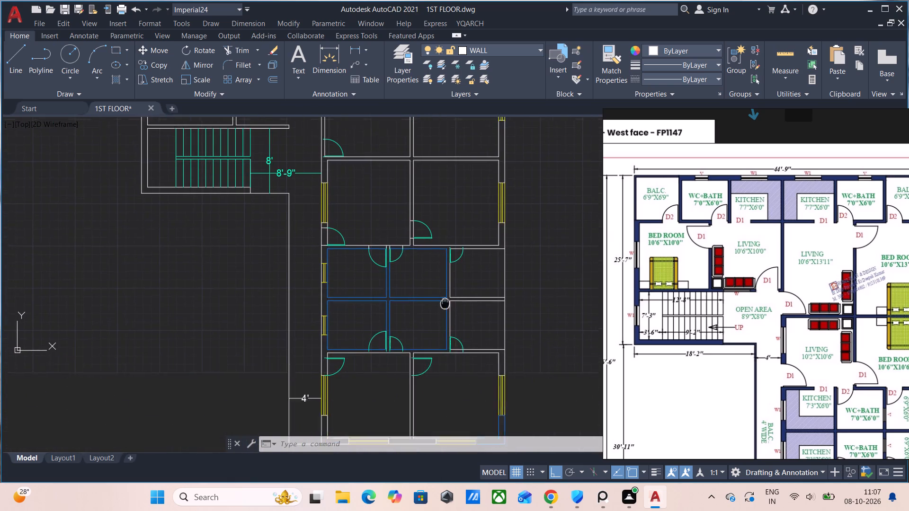
pyautogui.moveTo(445, 302); pyautogui.dragTo(447, 288, button='middle')
pyautogui.scroll(1, 464, 365)
pyautogui.scroll(3, 453, 325)
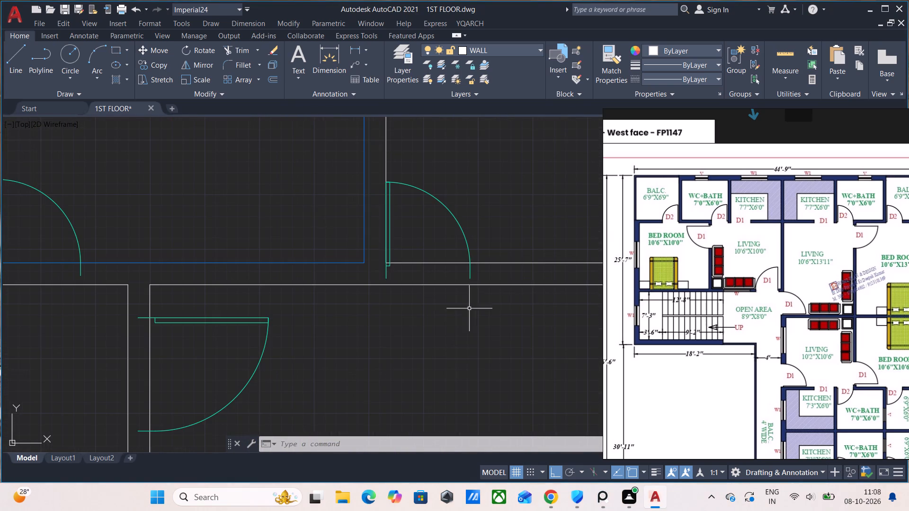
pyautogui.press('space')
pyautogui.click(471, 263)
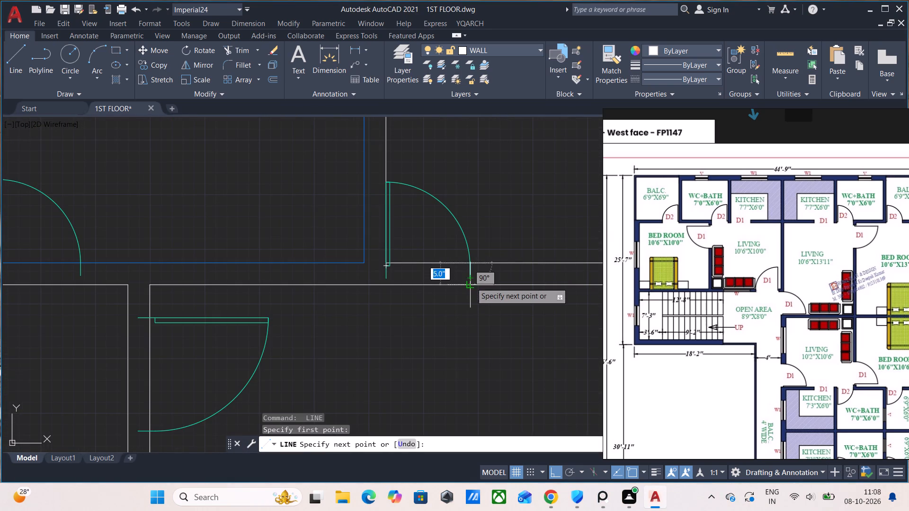
pyautogui.click(471, 282)
pyautogui.press('space')
pyautogui.scroll(2, 419, 255)
pyautogui.press('space')
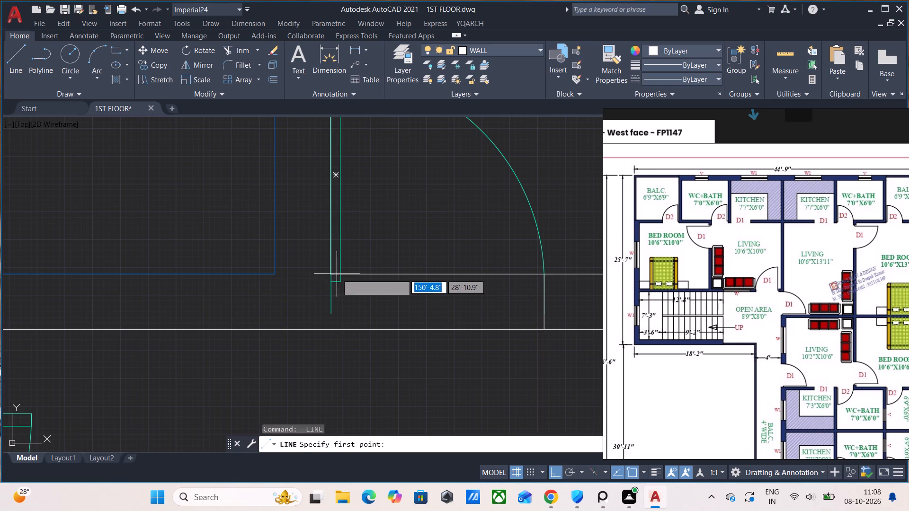
pyautogui.click(329, 272)
pyautogui.click(330, 327)
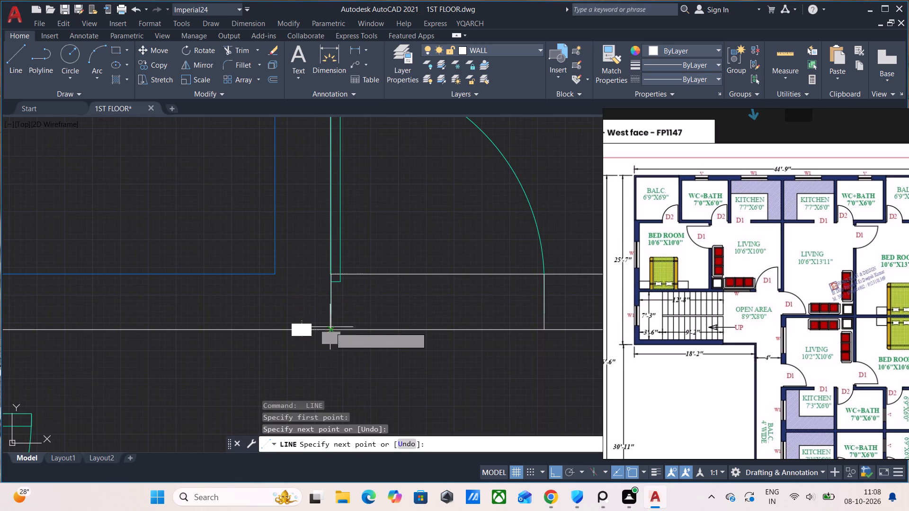
pyautogui.press('space')
# Draw two jamb lines, about 5" long, across the wall at both ends of the lower unit's bedroom door opening.
pyautogui.scroll(-2, 309, 311)
pyautogui.moveTo(295, 366); pyautogui.dragTo(486, 299, button='middle')
pyautogui.scroll(2, 269, 277)
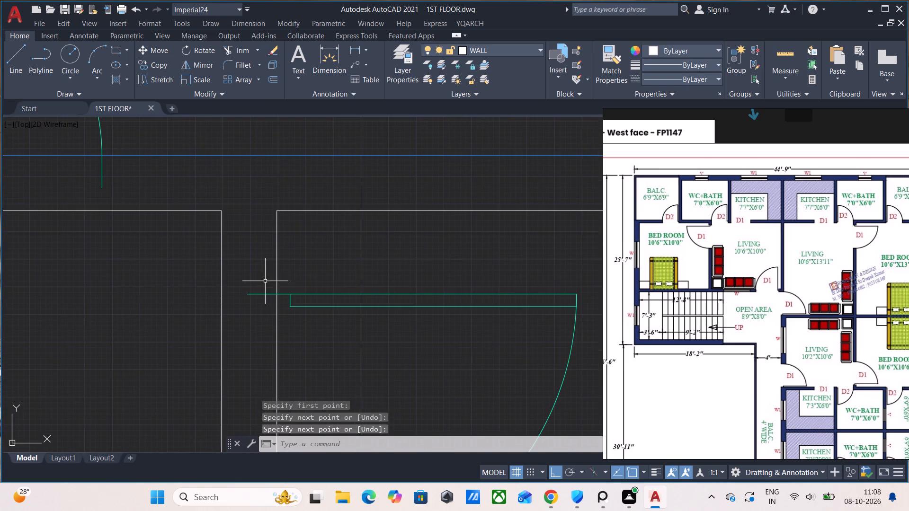
pyautogui.press('space')
pyautogui.click(274, 298)
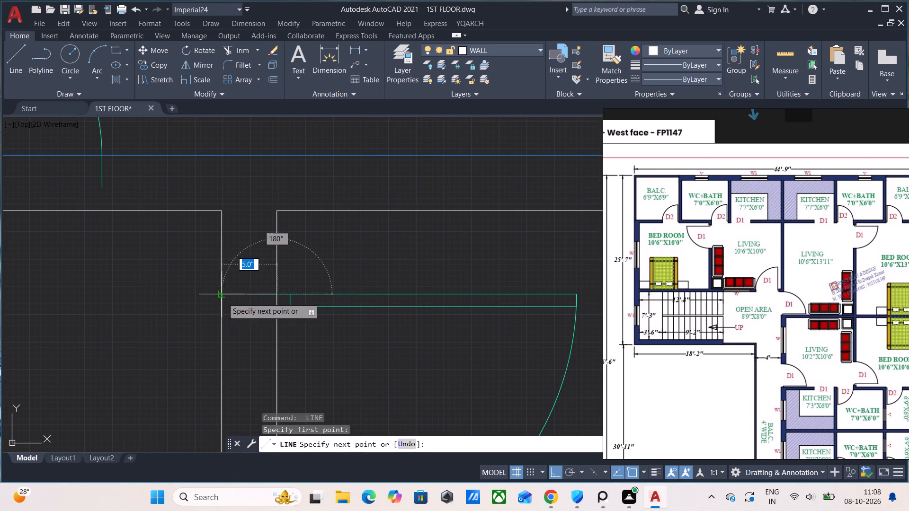
pyautogui.click(219, 297)
pyautogui.press('space')
pyautogui.scroll(-3, 232, 308)
pyautogui.moveTo(250, 330); pyautogui.dragTo(327, 266, button='middle')
pyautogui.scroll(2, 318, 314)
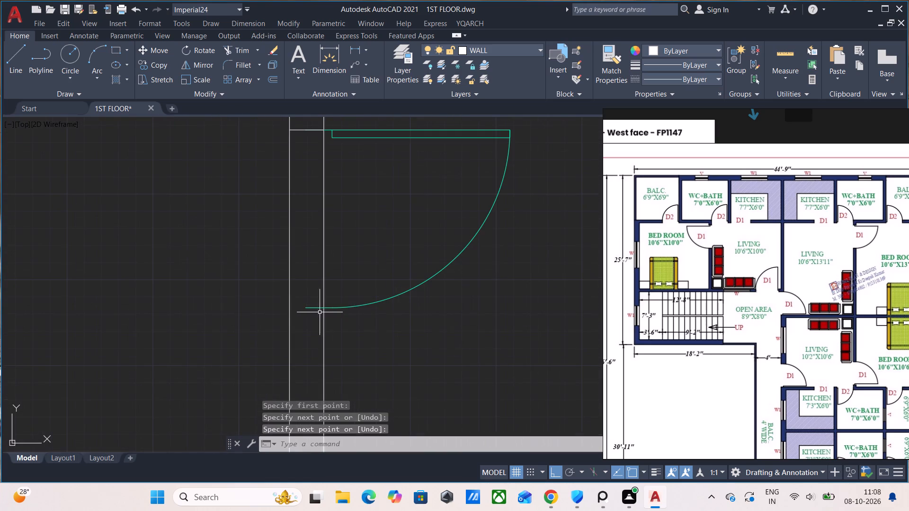
pyautogui.press('space')
pyautogui.click(323, 308)
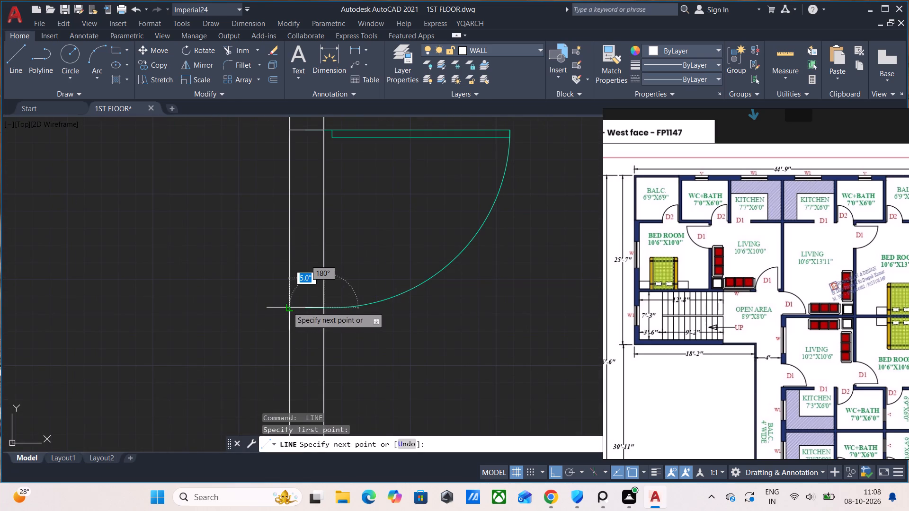
pyautogui.click(287, 307)
pyautogui.press('space')
# Draw two jamb lines across the wall at both ends of the lower unit's WC+BATH door opening.
pyautogui.scroll(-2, 248, 267)
pyautogui.moveTo(237, 255); pyautogui.dragTo(303, 362, button='middle')
pyautogui.scroll(2, 304, 288)
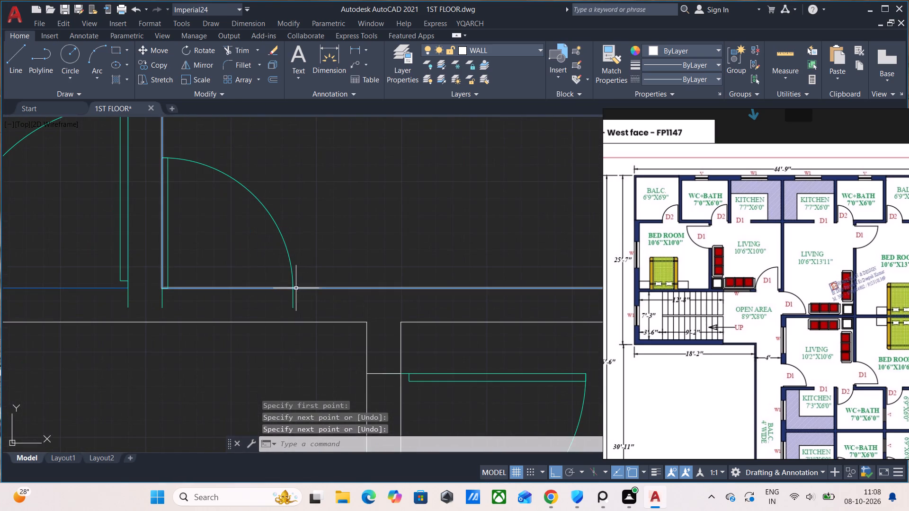
pyautogui.press('space')
pyautogui.click(294, 288)
pyautogui.click(293, 323)
pyautogui.press('space')
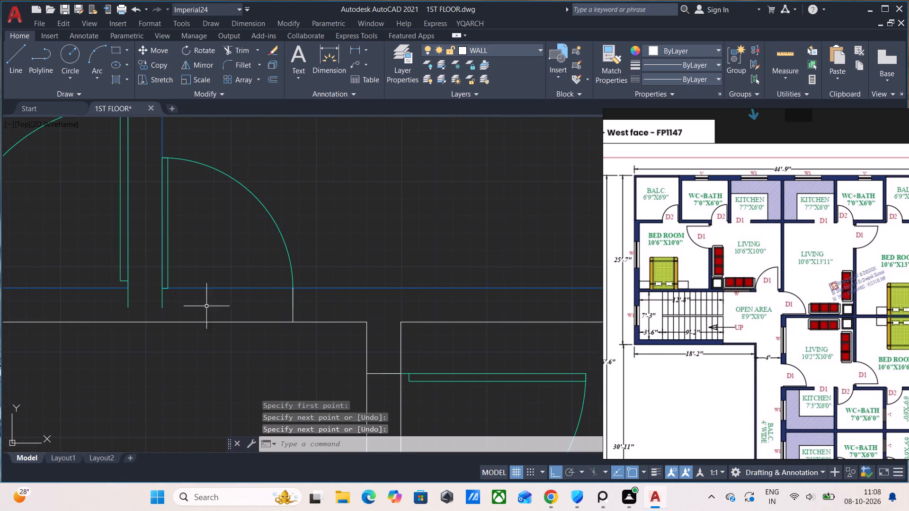
pyautogui.press('space')
pyautogui.click(162, 289)
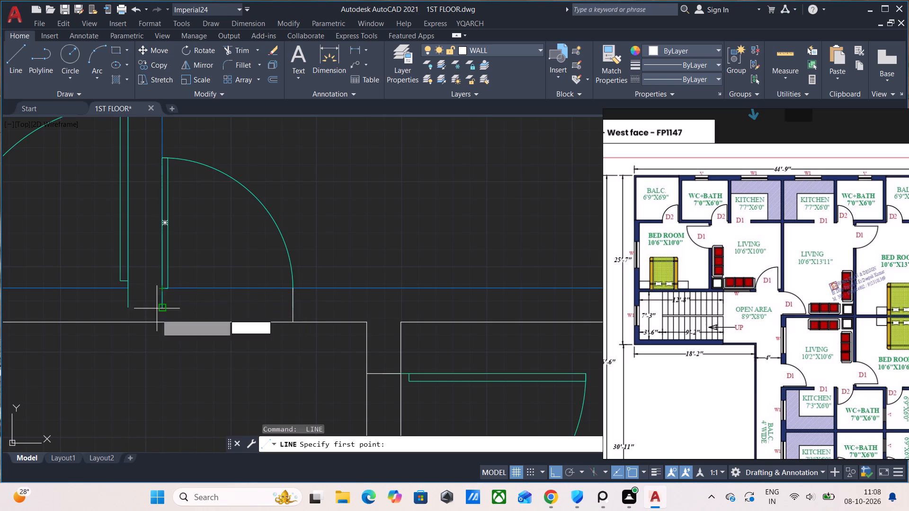
pyautogui.click(162, 286)
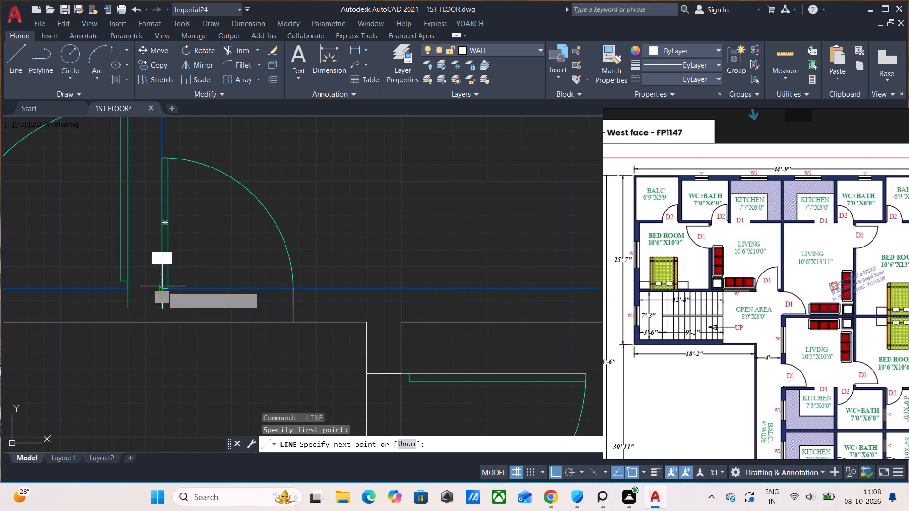
pyautogui.click(161, 319)
pyautogui.press('space')
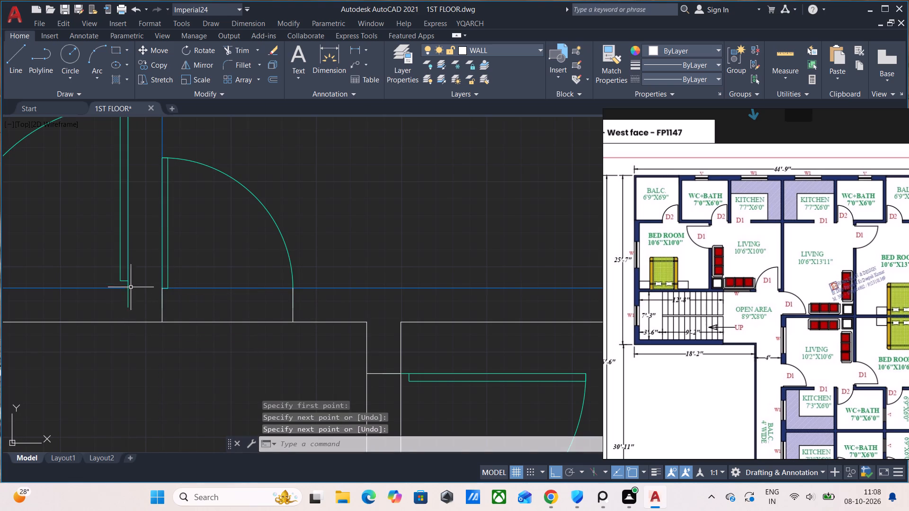
# Draw two jamb lines across the wall at both ends of the lower unit's kitchen door opening.
pyautogui.press('space')
pyautogui.click(127, 287)
pyautogui.click(132, 320)
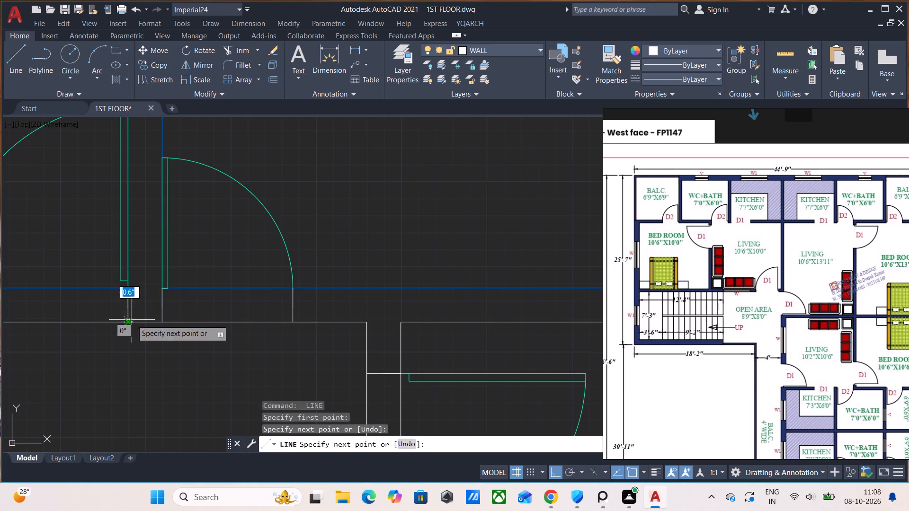
pyautogui.press('space')
pyautogui.scroll(-3, 132, 320)
pyautogui.moveTo(153, 356); pyautogui.dragTo(286, 343, button='middle')
pyautogui.scroll(2, 276, 326)
pyautogui.press('space')
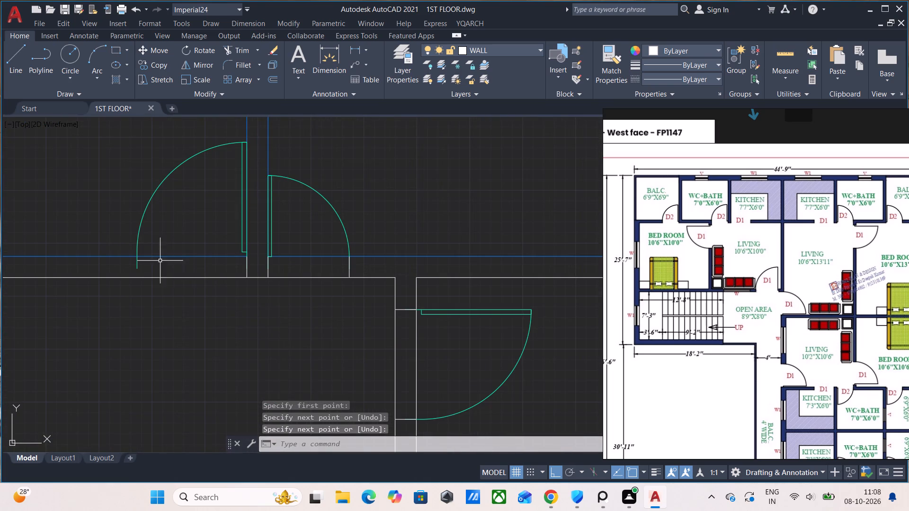
pyautogui.click(137, 254)
pyautogui.click(137, 276)
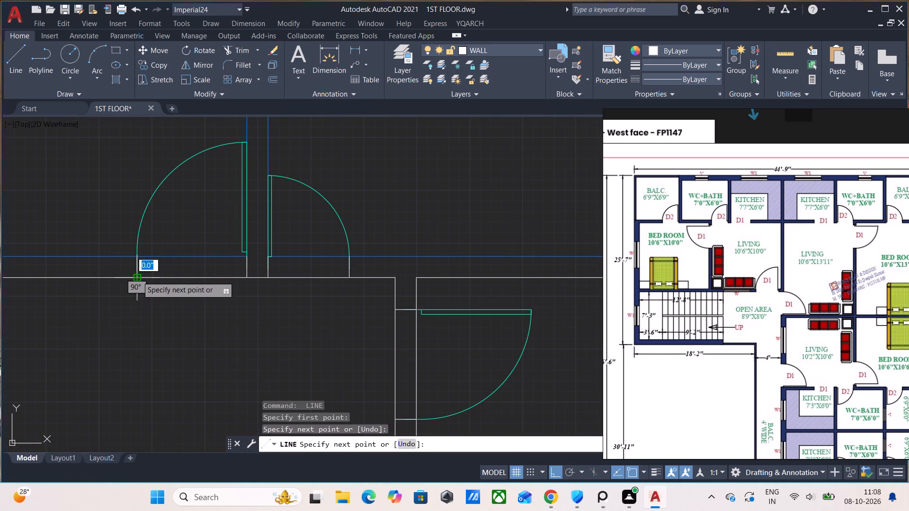
pyautogui.press('space')
# Draw a jamb line across the outer wall at the hinge end of the lower unit's living room entrance door.
pyautogui.scroll(-2, 146, 281)
pyautogui.moveTo(175, 342); pyautogui.dragTo(357, 298, button='middle')
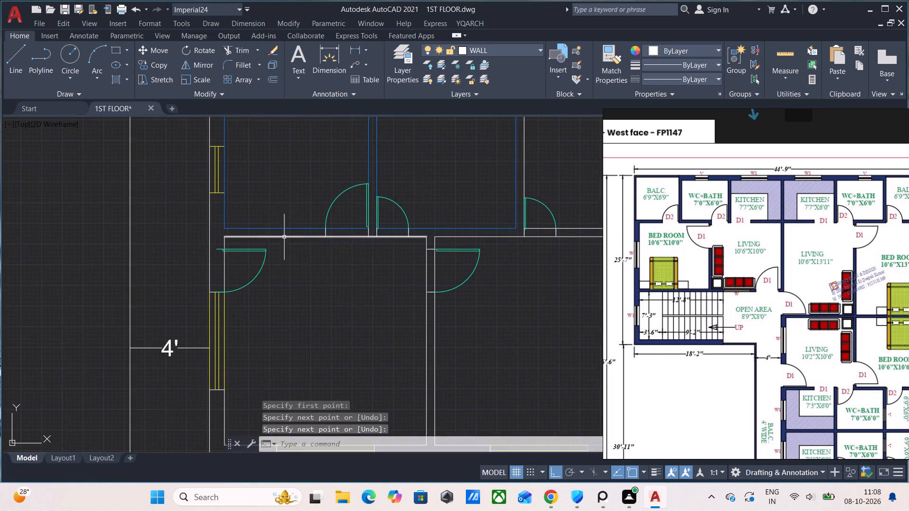
pyautogui.scroll(1, 221, 239)
pyautogui.press('space')
pyautogui.click(228, 251)
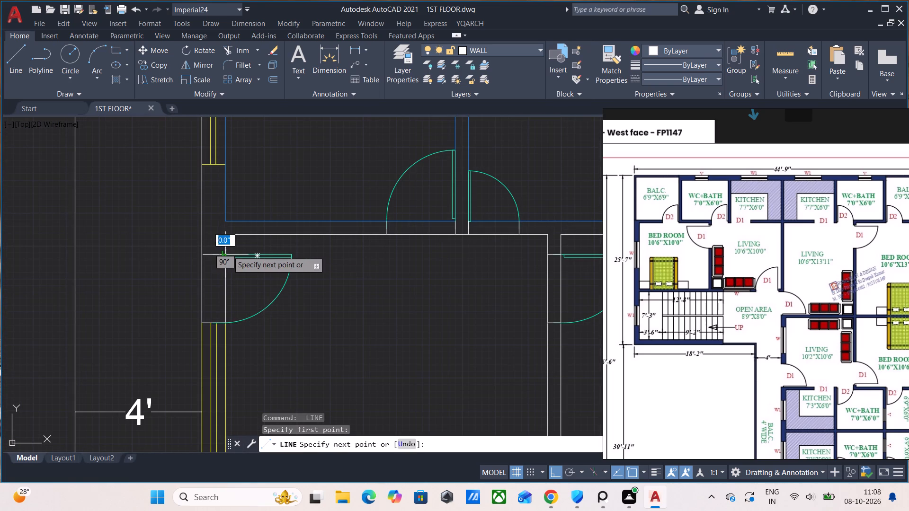
pyautogui.click(202, 252)
pyautogui.press('space')
pyautogui.scroll(2, 218, 318)
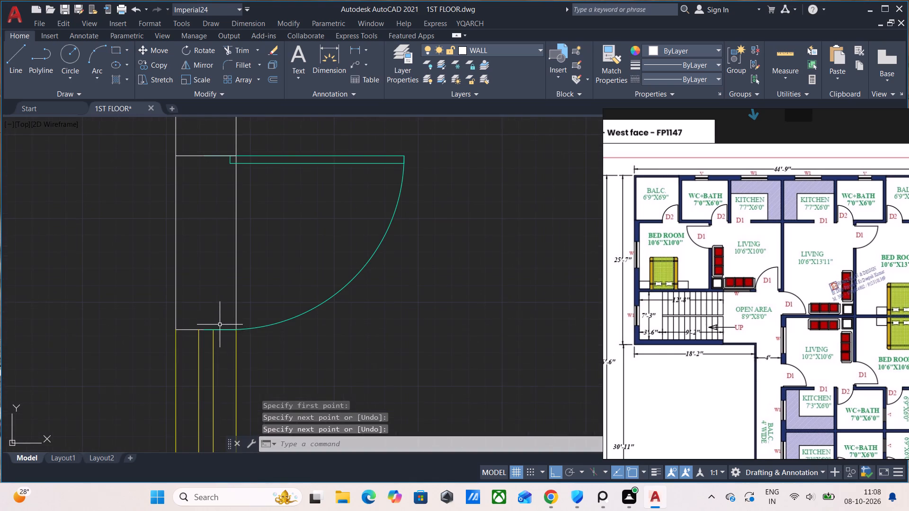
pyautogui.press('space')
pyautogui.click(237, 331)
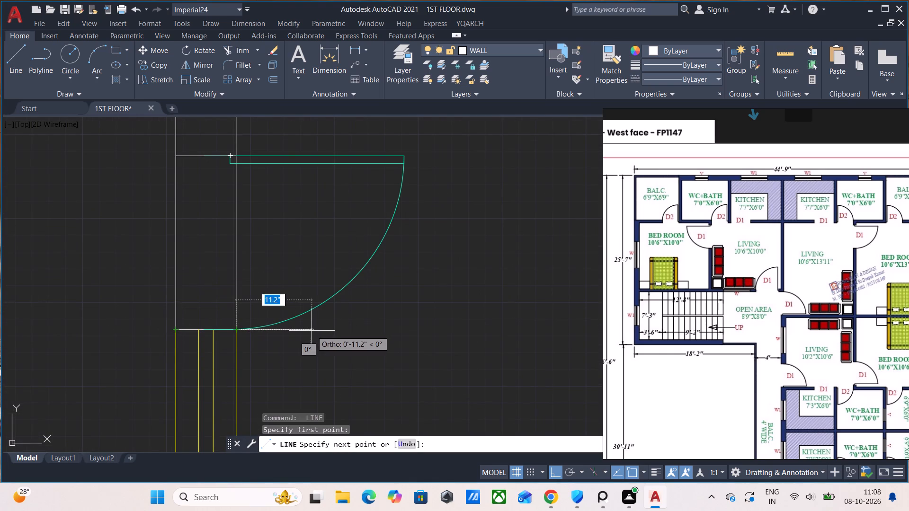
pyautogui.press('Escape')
# Draw two jamb lines, about 5" long, across the wall at both ends of the middle unit's balcony door opening.
pyautogui.scroll(-5, 353, 329)
pyautogui.moveTo(410, 353); pyautogui.dragTo(348, 305, button='middle')
pyautogui.moveTo(394, 321); pyautogui.dragTo(378, 328, button='middle')
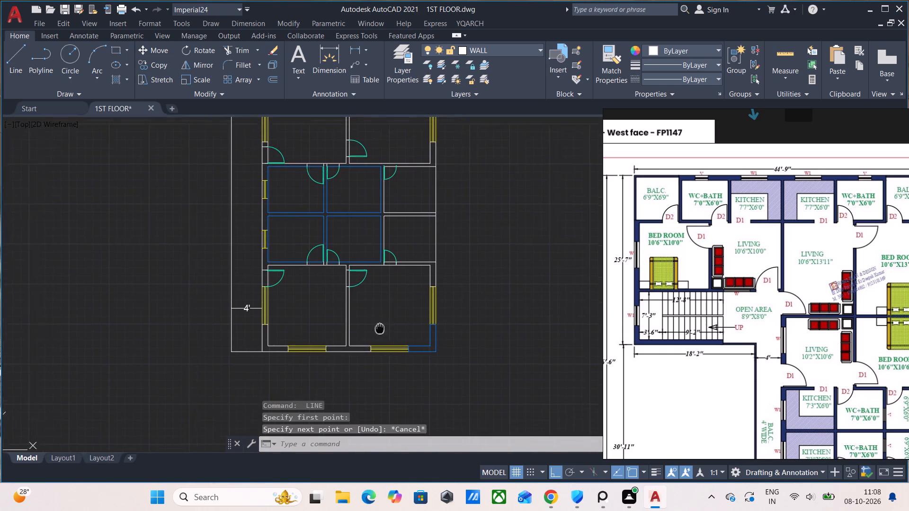
pyautogui.moveTo(378, 328); pyautogui.dragTo(338, 371, button='middle')
pyautogui.scroll(3, 339, 308)
pyautogui.scroll(-3, 394, 228)
pyautogui.moveTo(389, 242); pyautogui.dragTo(375, 264, button='middle')
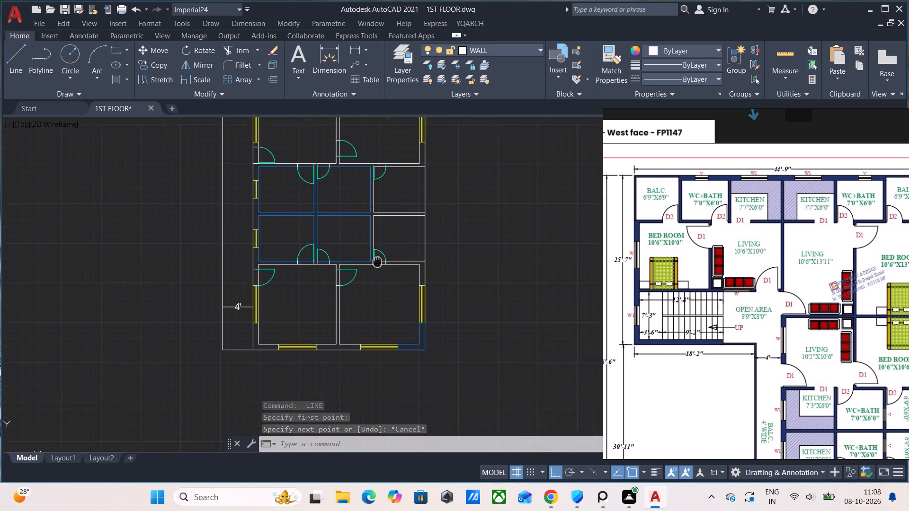
pyautogui.moveTo(375, 264); pyautogui.dragTo(348, 360, button='middle')
pyautogui.scroll(2, 388, 256)
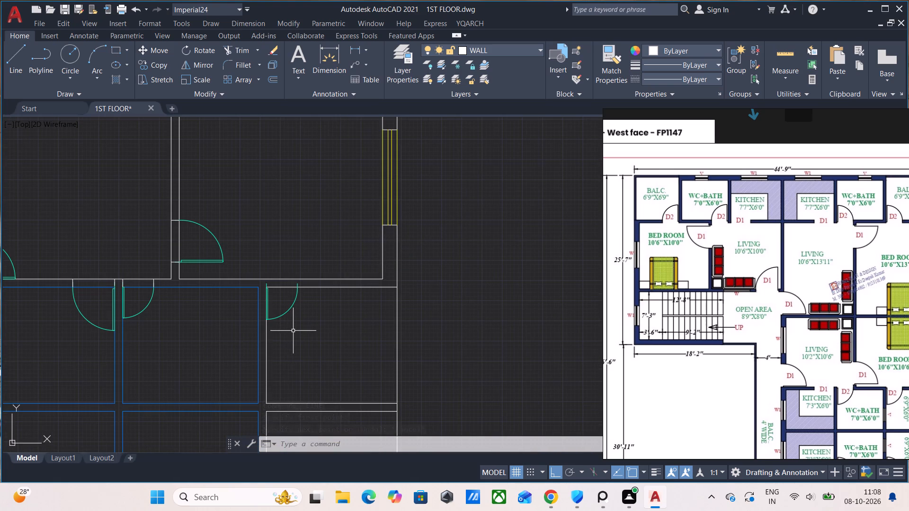
pyautogui.press('space')
pyautogui.scroll(2, 294, 302)
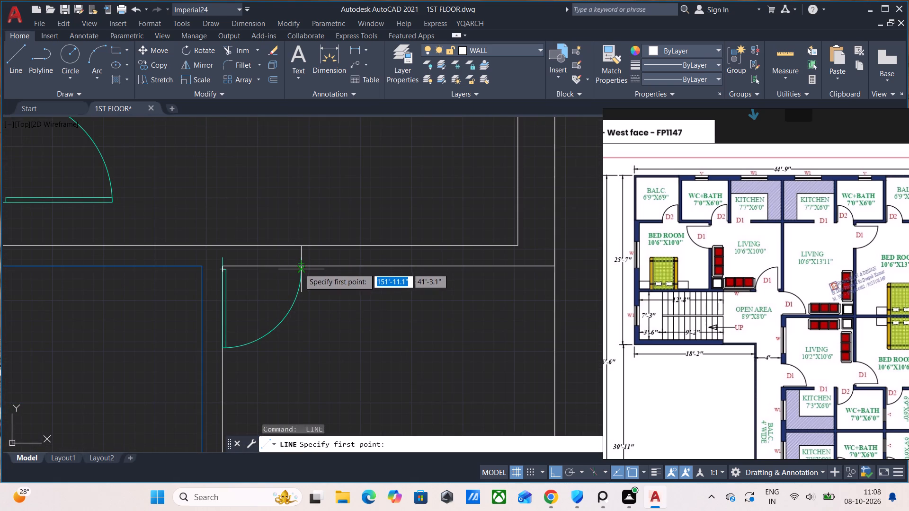
pyautogui.click(299, 264)
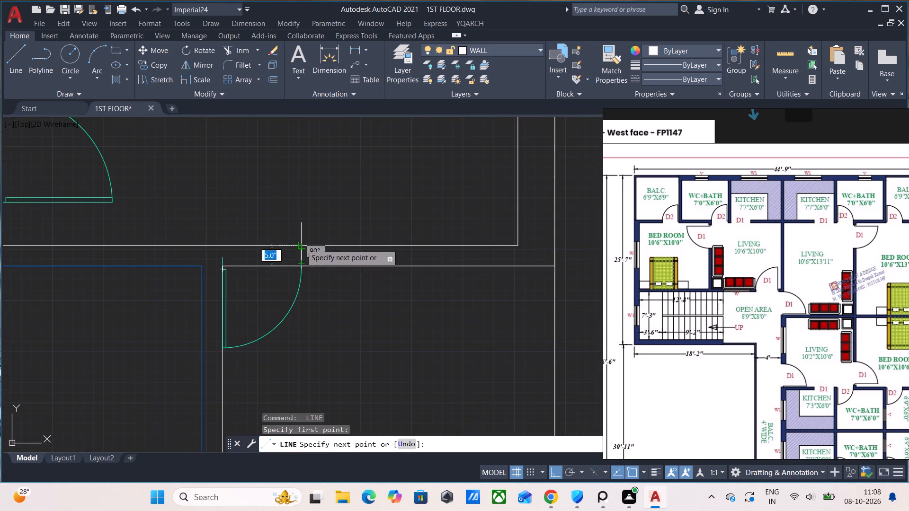
pyautogui.click(301, 244)
pyautogui.press('space')
pyautogui.press('space')
pyautogui.scroll(2, 225, 263)
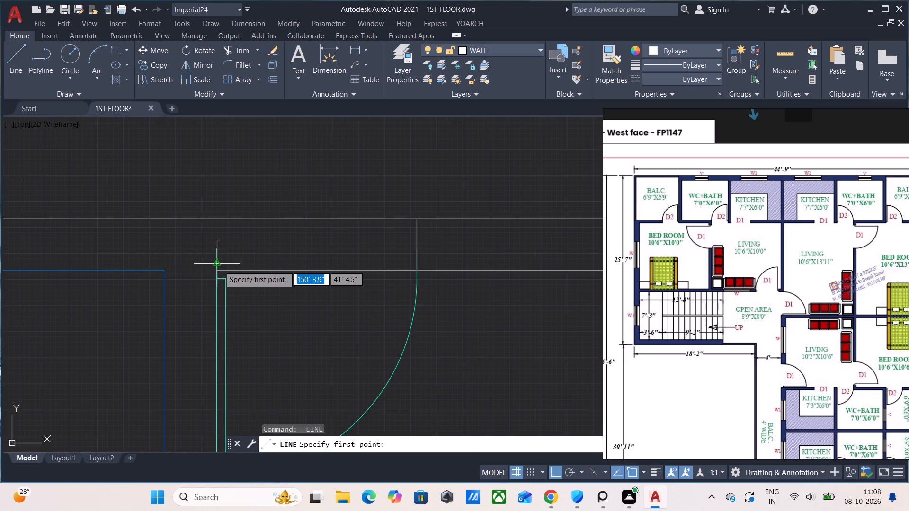
pyautogui.click(218, 269)
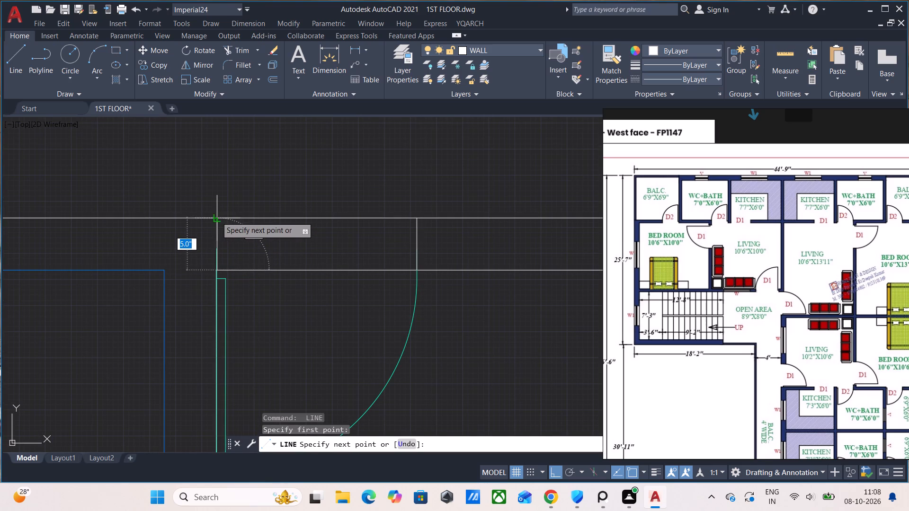
pyautogui.click(216, 217)
pyautogui.press('space')
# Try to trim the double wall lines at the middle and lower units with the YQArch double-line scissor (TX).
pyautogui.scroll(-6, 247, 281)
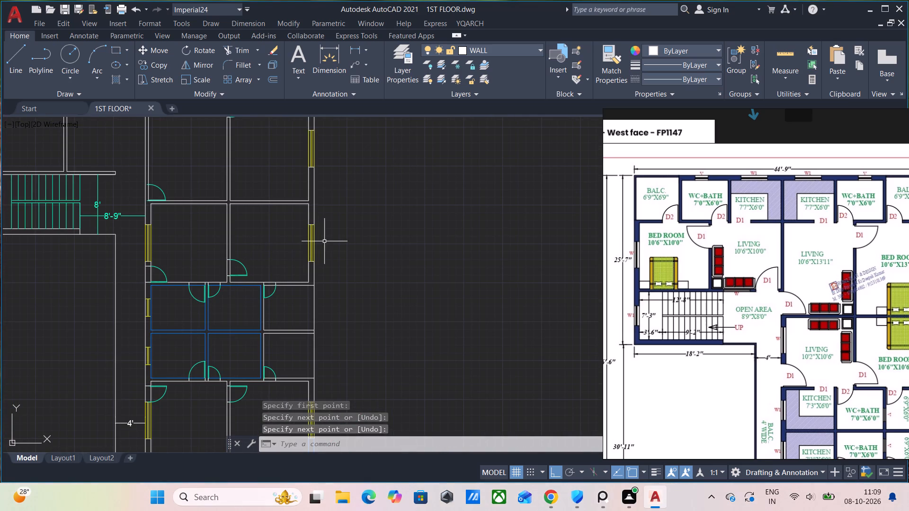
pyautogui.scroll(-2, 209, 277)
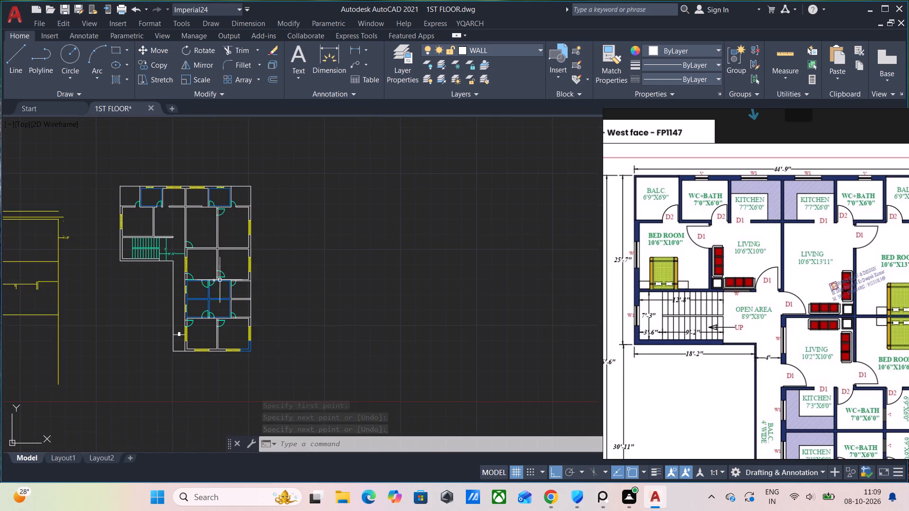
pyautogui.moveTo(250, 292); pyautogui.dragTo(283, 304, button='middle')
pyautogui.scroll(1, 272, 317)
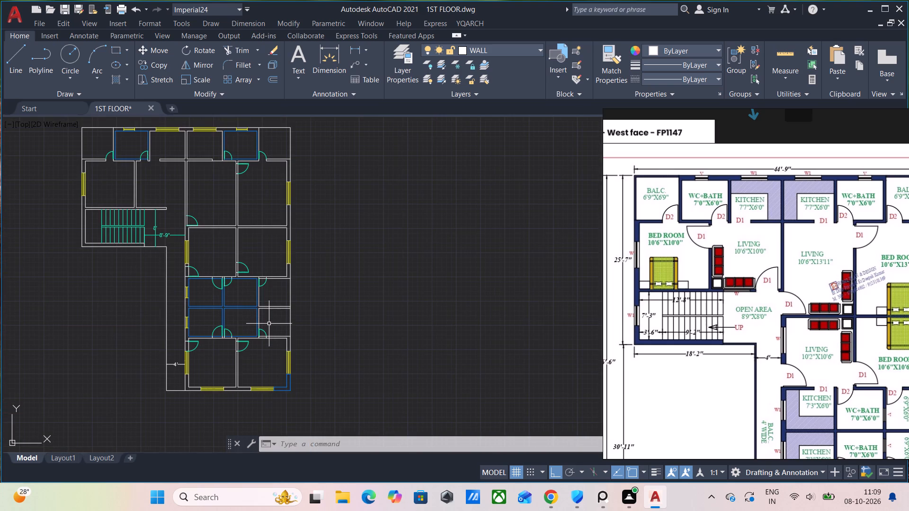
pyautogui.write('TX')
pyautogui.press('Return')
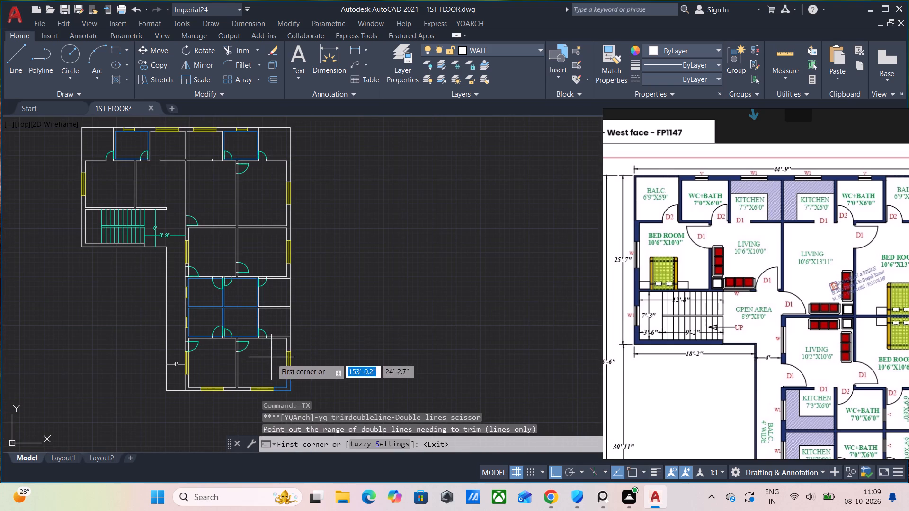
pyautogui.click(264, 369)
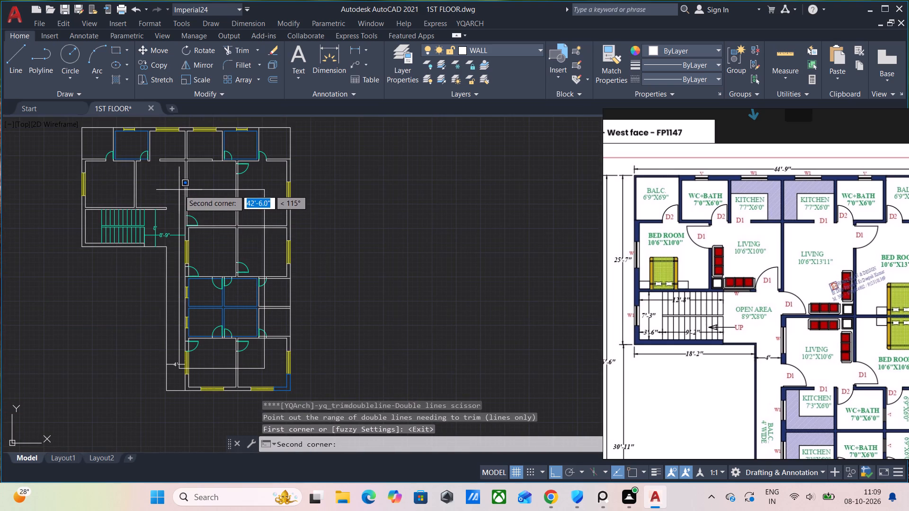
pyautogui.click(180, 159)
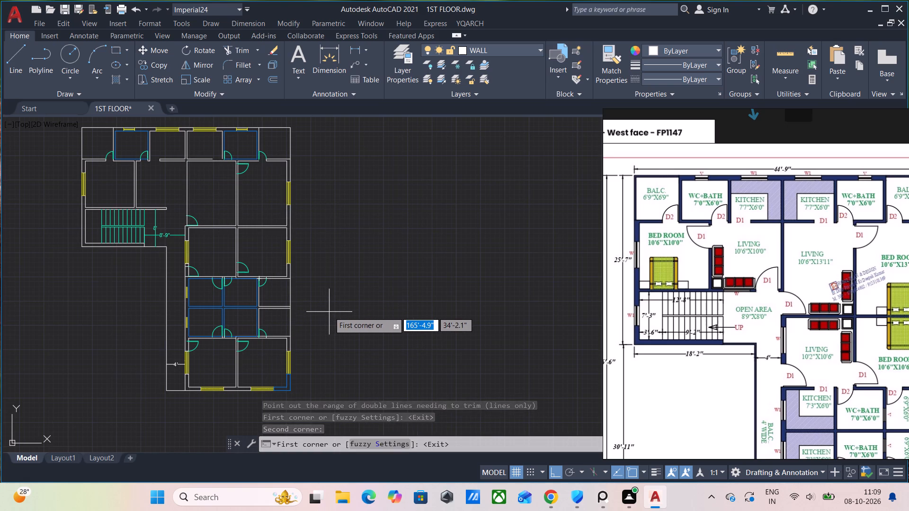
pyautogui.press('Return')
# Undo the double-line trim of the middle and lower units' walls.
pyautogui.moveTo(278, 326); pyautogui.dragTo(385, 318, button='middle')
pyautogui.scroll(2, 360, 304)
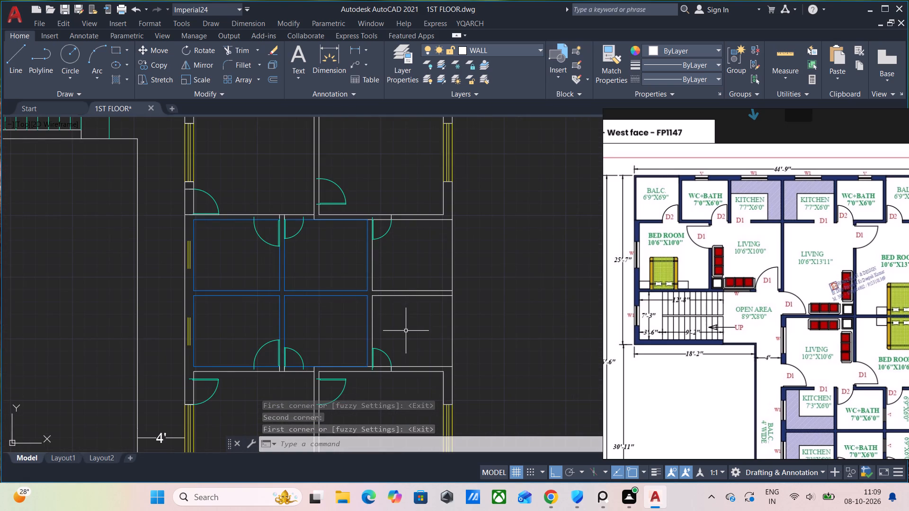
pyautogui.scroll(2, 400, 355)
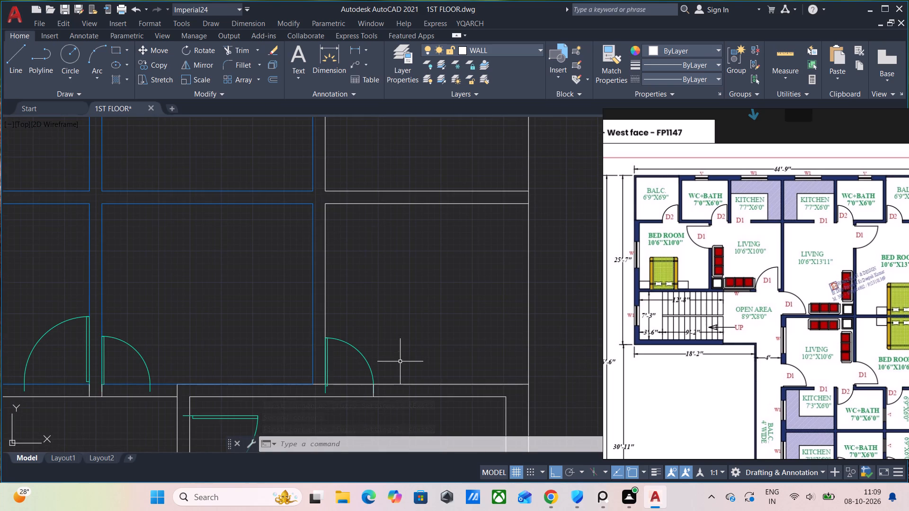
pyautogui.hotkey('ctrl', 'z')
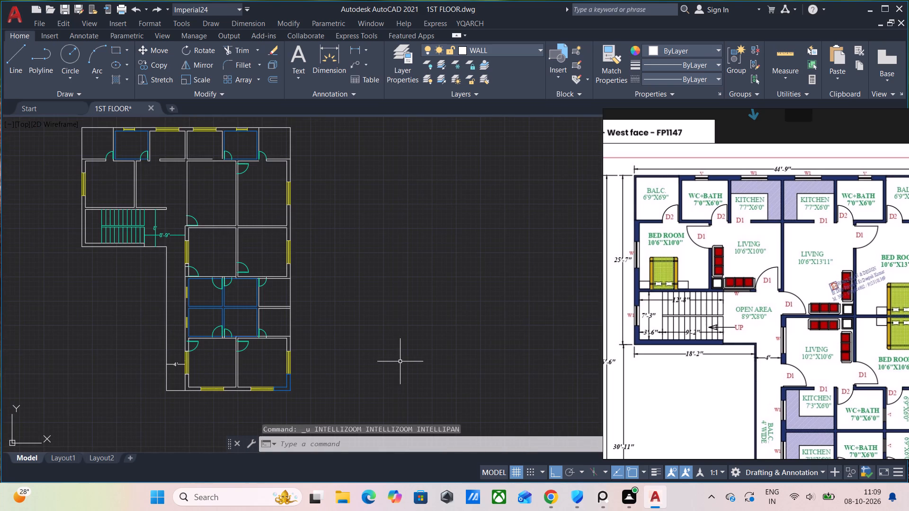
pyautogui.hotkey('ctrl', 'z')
# Trim the wall lines between the two jamb lines at the lower unit's balcony door opening.
pyautogui.scroll(3, 312, 341)
pyautogui.moveTo(293, 335); pyautogui.dragTo(491, 308, button='middle')
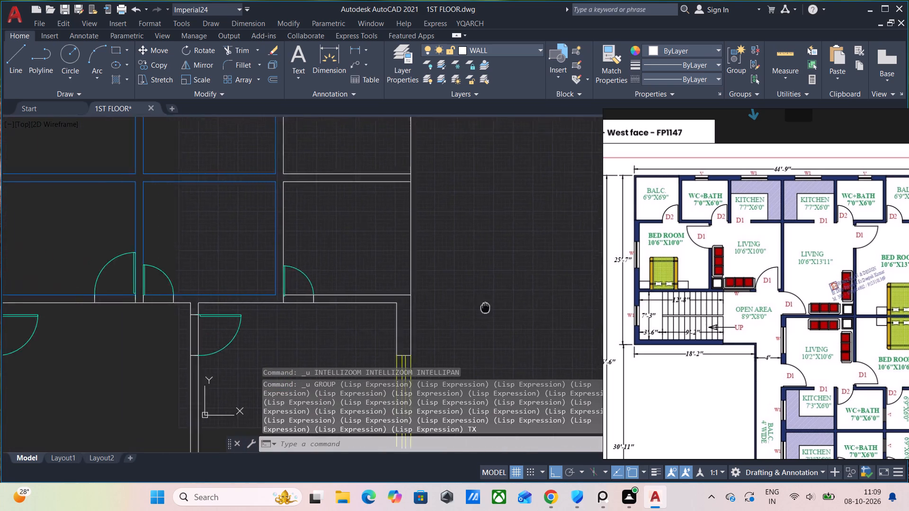
pyautogui.moveTo(491, 308); pyautogui.dragTo(521, 313, button='middle')
pyautogui.write('TR')
pyautogui.press('Return')
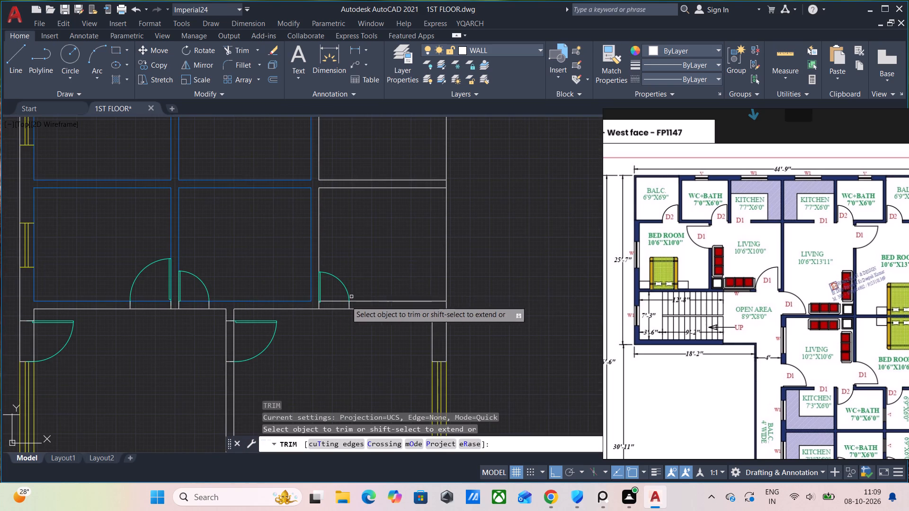
pyautogui.scroll(1, 330, 318)
pyautogui.moveTo(331, 286); pyautogui.dragTo(332, 314)
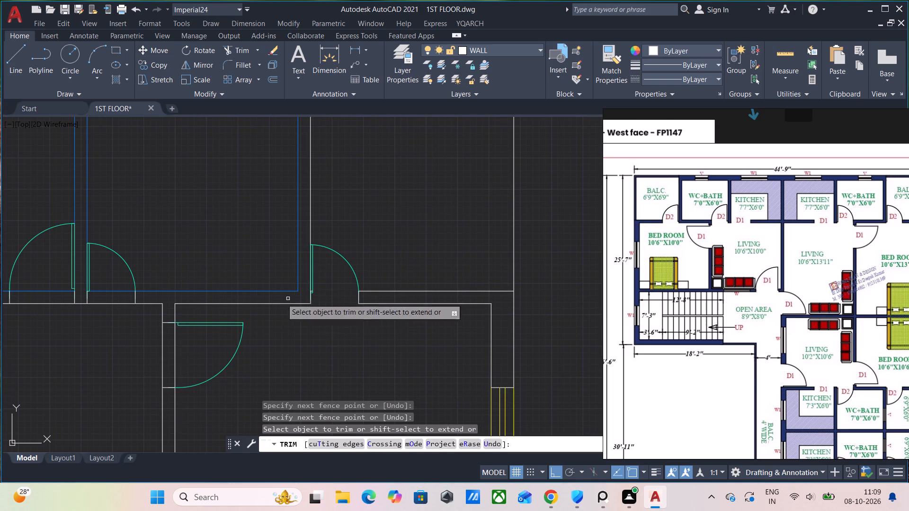
# Trim the wall lines between the jambs at the lower unit's bedroom, WC+bath, kitchen and entrance door openings.
pyautogui.moveTo(187, 361); pyautogui.dragTo(134, 356)
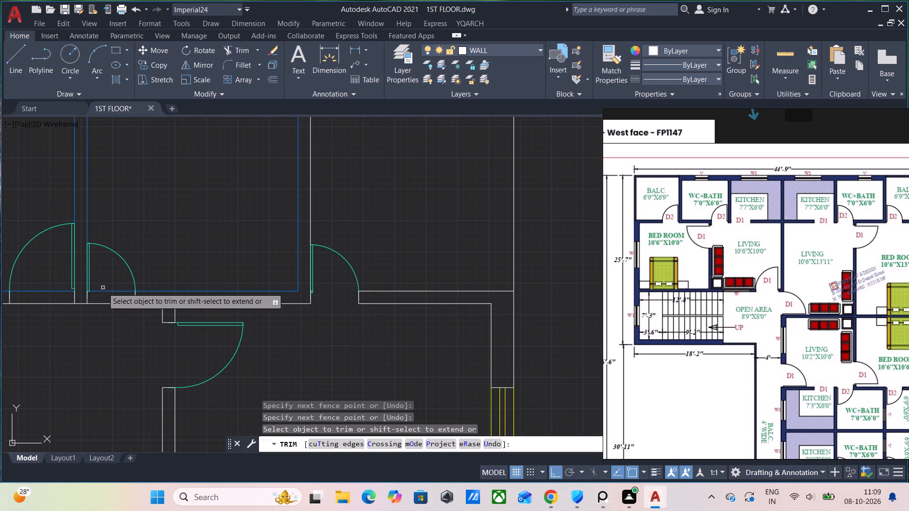
pyautogui.moveTo(107, 298); pyautogui.dragTo(107, 331)
pyautogui.moveTo(38, 302); pyautogui.dragTo(39, 307)
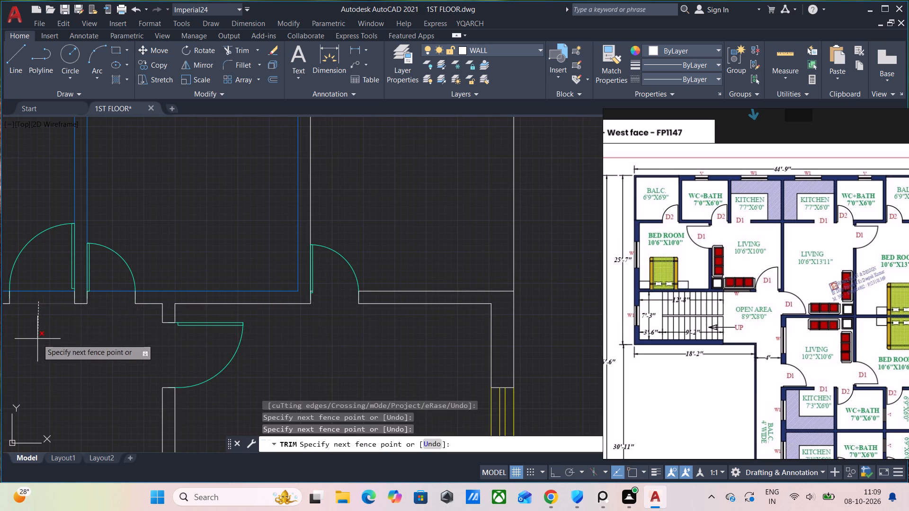
pyautogui.scroll(-2, 118, 331)
pyautogui.click(96, 352)
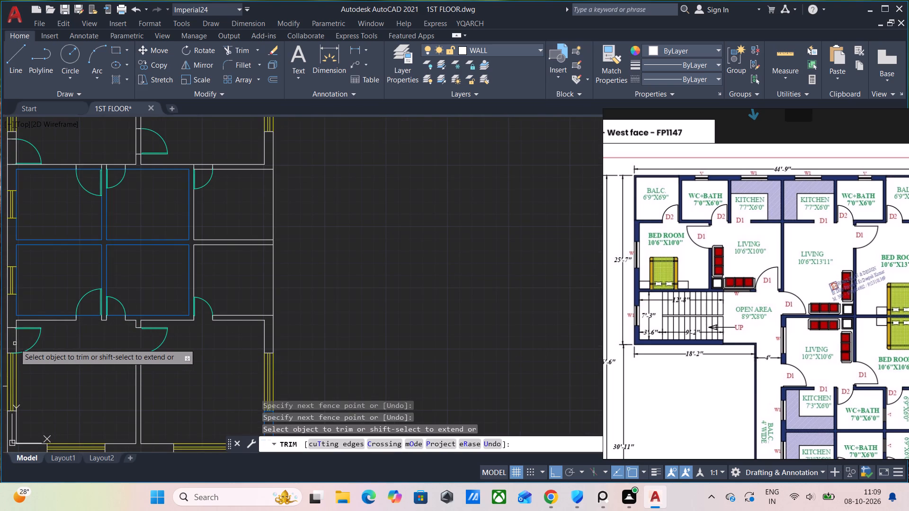
pyautogui.moveTo(23, 343); pyautogui.dragTo(12, 337)
pyautogui.click(5, 335)
pyautogui.moveTo(10, 336); pyautogui.dragTo(16, 337)
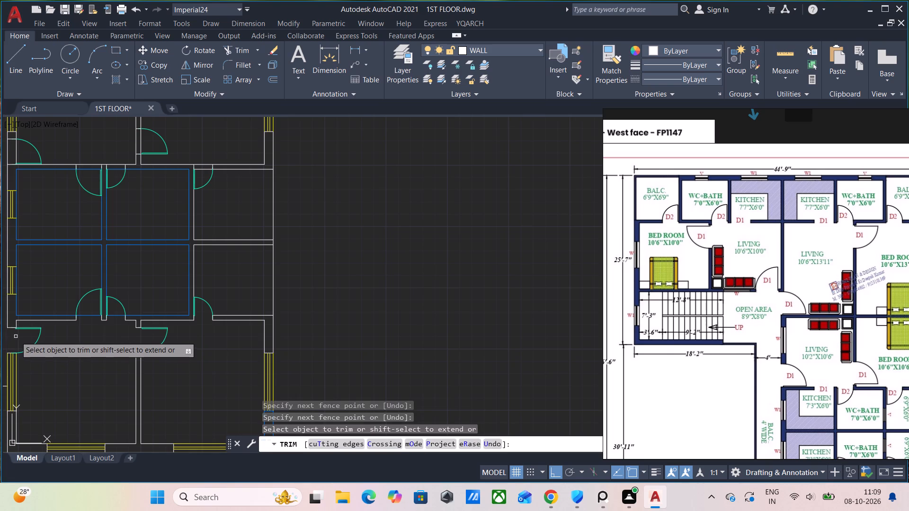
# Trim the wall lines between the jambs at the middle unit's kitchen, WC+bath, bedroom and entrance door openings.
pyautogui.moveTo(65, 281); pyautogui.dragTo(202, 381, button='middle')
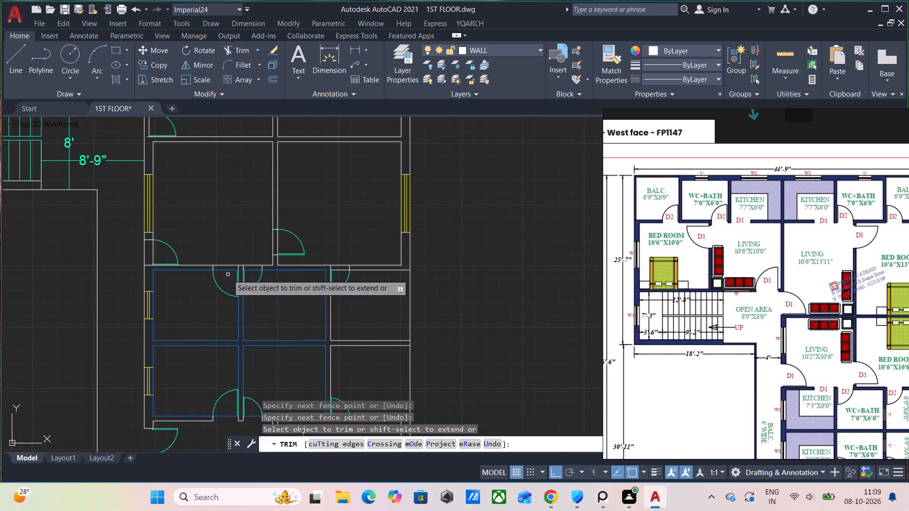
pyautogui.moveTo(227, 254); pyautogui.dragTo(227, 266)
pyautogui.moveTo(258, 263); pyautogui.dragTo(259, 269)
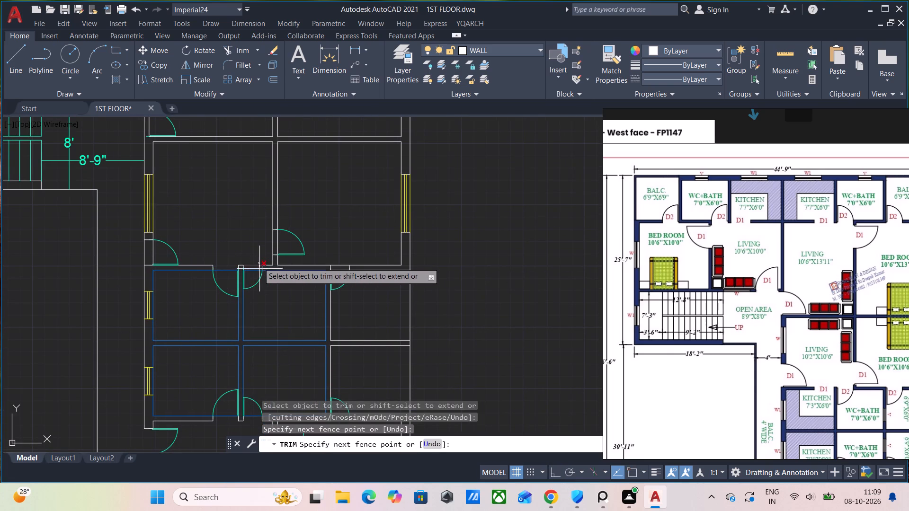
pyautogui.moveTo(259, 269); pyautogui.dragTo(259, 270)
pyautogui.moveTo(281, 244); pyautogui.dragTo(254, 242)
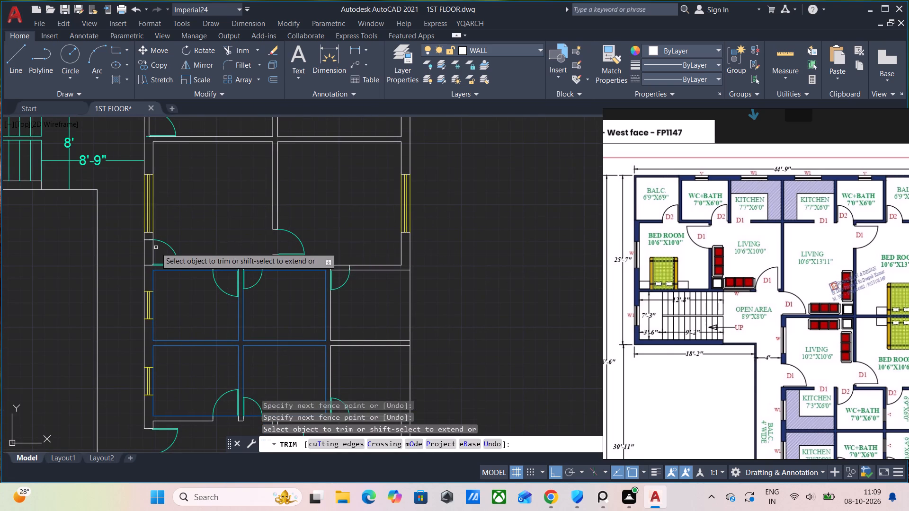
pyautogui.moveTo(162, 254); pyautogui.dragTo(141, 252)
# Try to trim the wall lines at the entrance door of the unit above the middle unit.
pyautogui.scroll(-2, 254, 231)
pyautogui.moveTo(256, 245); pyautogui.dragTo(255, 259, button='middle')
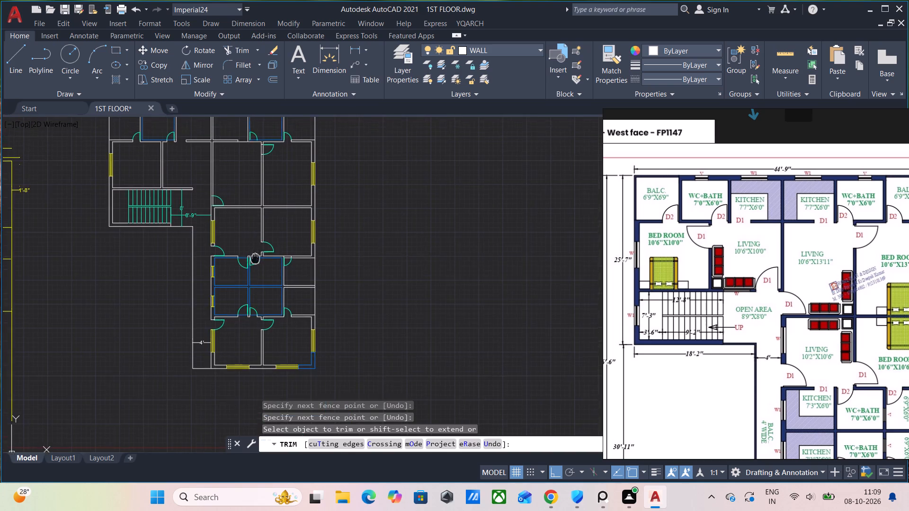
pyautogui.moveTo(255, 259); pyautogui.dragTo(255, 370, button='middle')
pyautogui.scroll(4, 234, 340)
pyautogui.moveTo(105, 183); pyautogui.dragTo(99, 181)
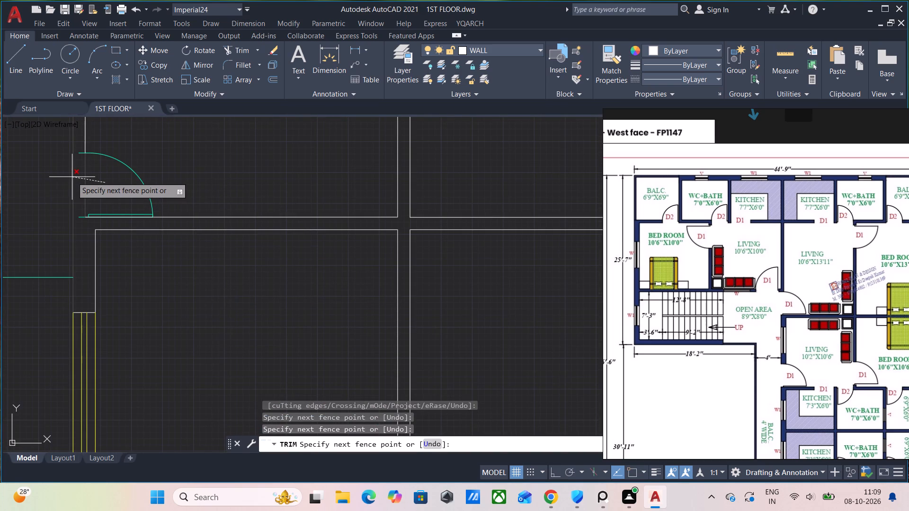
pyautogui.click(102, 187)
# Trim the wall lines between the jambs at the upper-right unit's bedroom door and the middle unit's balcony door.
pyautogui.scroll(-3, 249, 224)
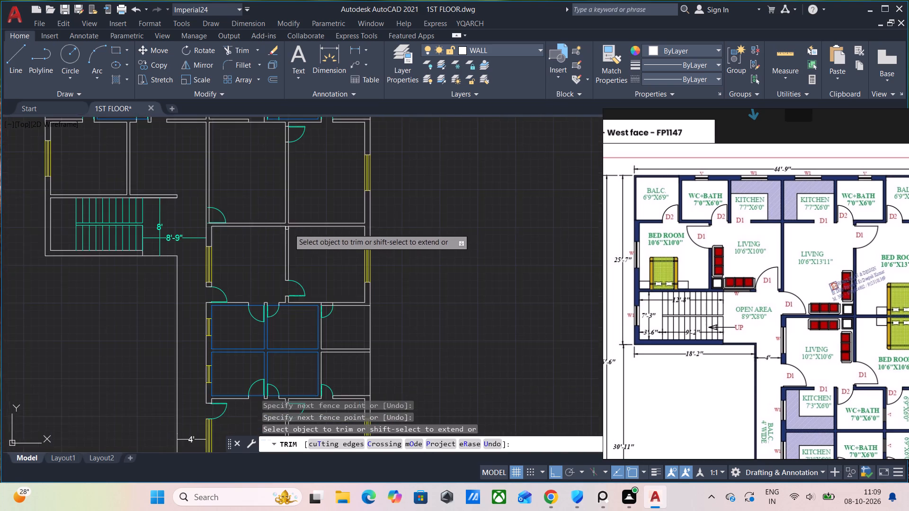
pyautogui.moveTo(290, 242); pyautogui.dragTo(274, 282, button='middle')
pyautogui.moveTo(279, 175); pyautogui.dragTo(267, 173)
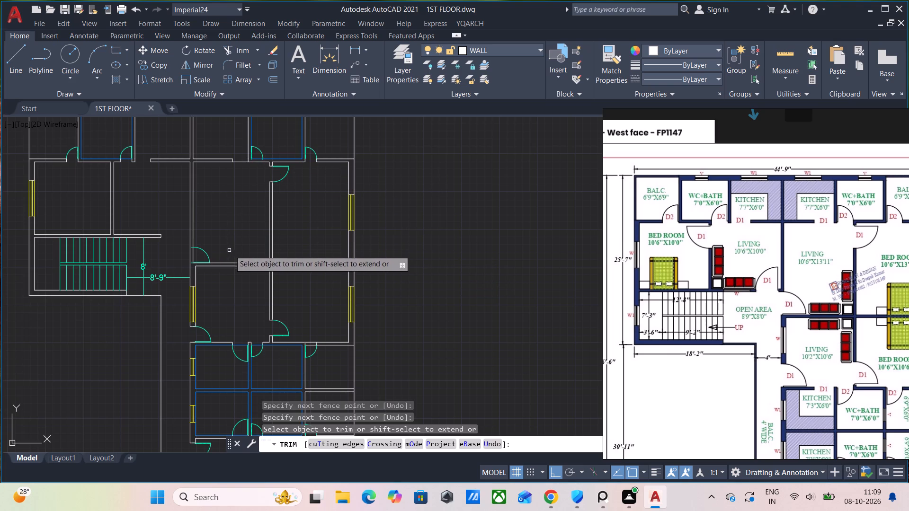
pyautogui.moveTo(358, 308); pyautogui.dragTo(385, 231, button='middle')
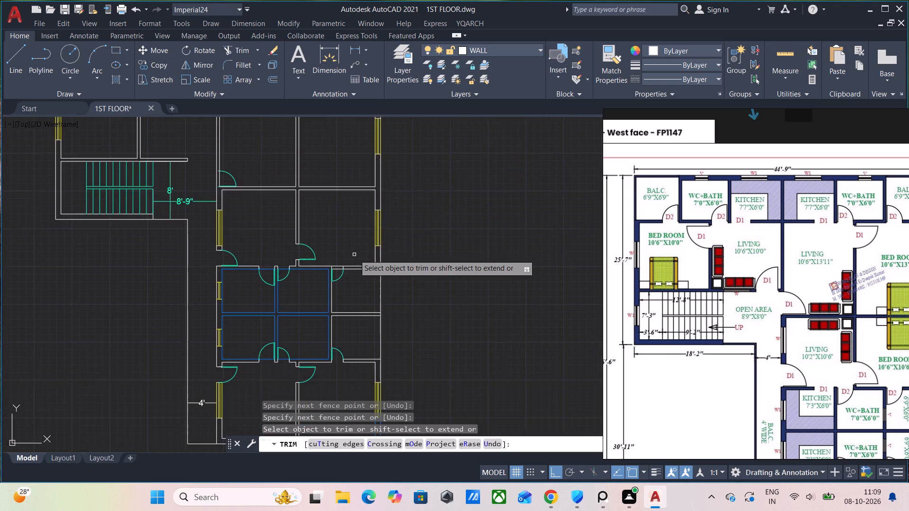
pyautogui.scroll(1, 354, 255)
pyautogui.moveTo(327, 284); pyautogui.dragTo(332, 266)
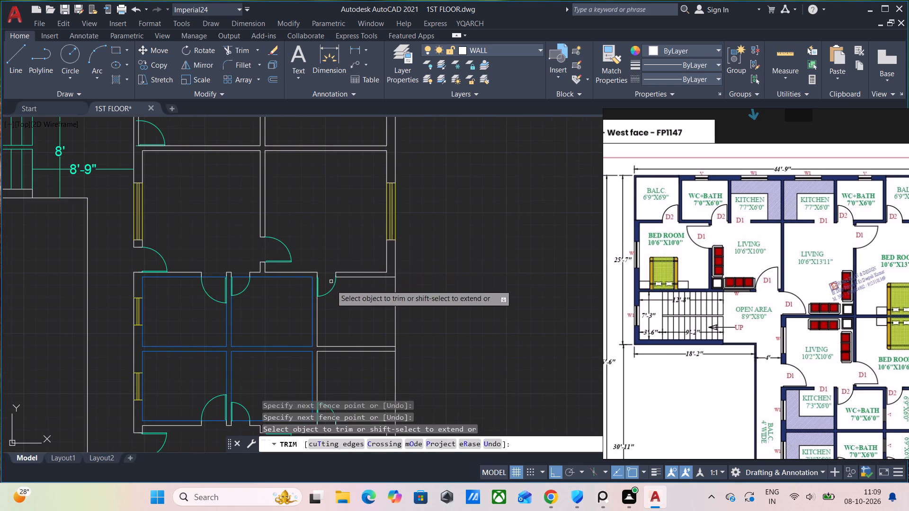
pyautogui.moveTo(351, 321); pyautogui.dragTo(374, 203, button='middle')
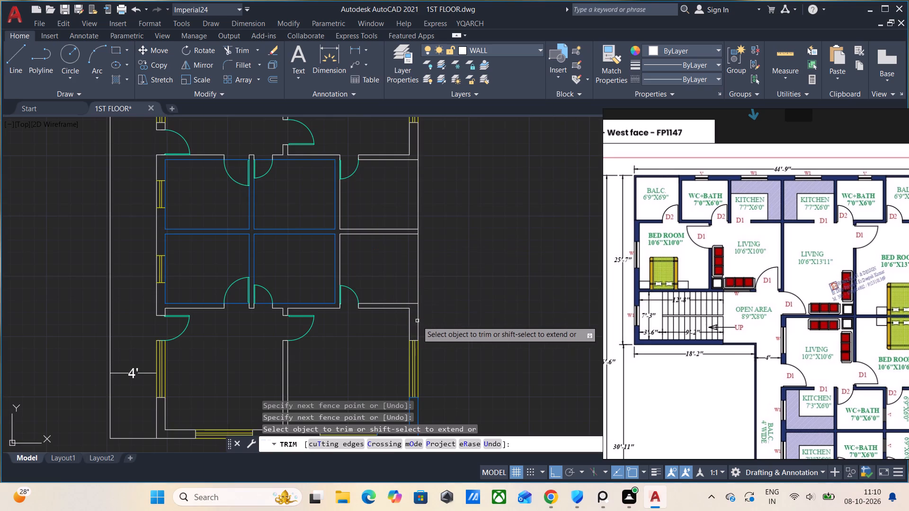
pyautogui.scroll(-1, 418, 320)
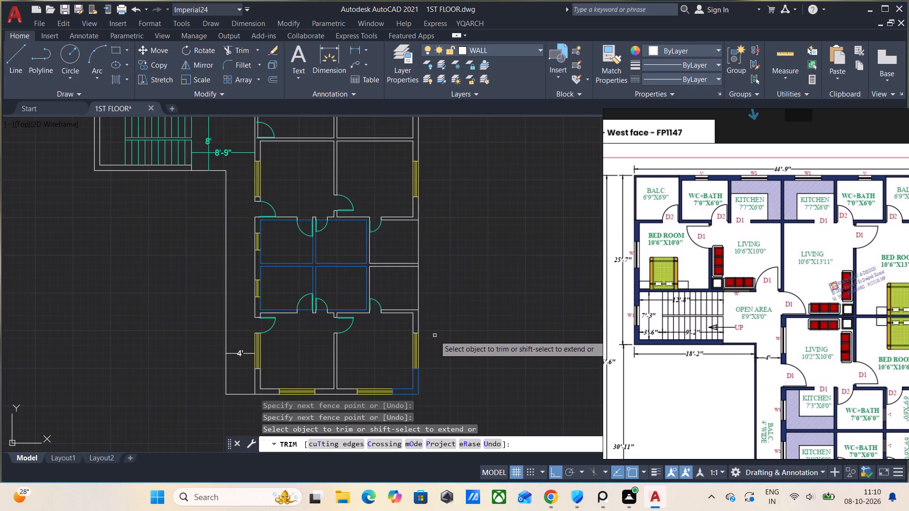
pyautogui.press('Escape')
# Save the 1ST FLOOR drawing.
pyautogui.hotkey('ctrl', 's')
# Draw two jamb lines across the wall at both ends of the upper-right unit's WC+bath door opening.
pyautogui.scroll(1, 433, 279)
pyautogui.moveTo(428, 211); pyautogui.dragTo(412, 414, button='middle')
pyautogui.moveTo(352, 232); pyautogui.dragTo(353, 392, button='middle')
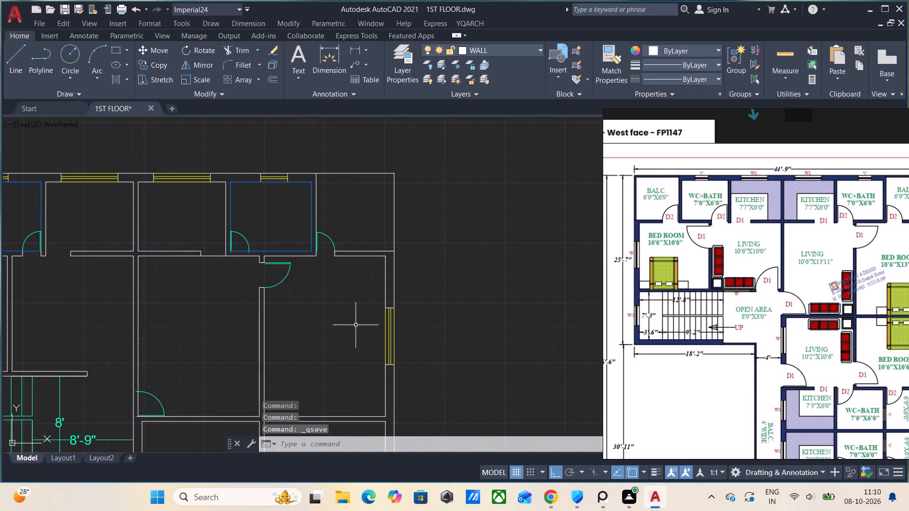
pyautogui.press('l')
pyautogui.press('Return')
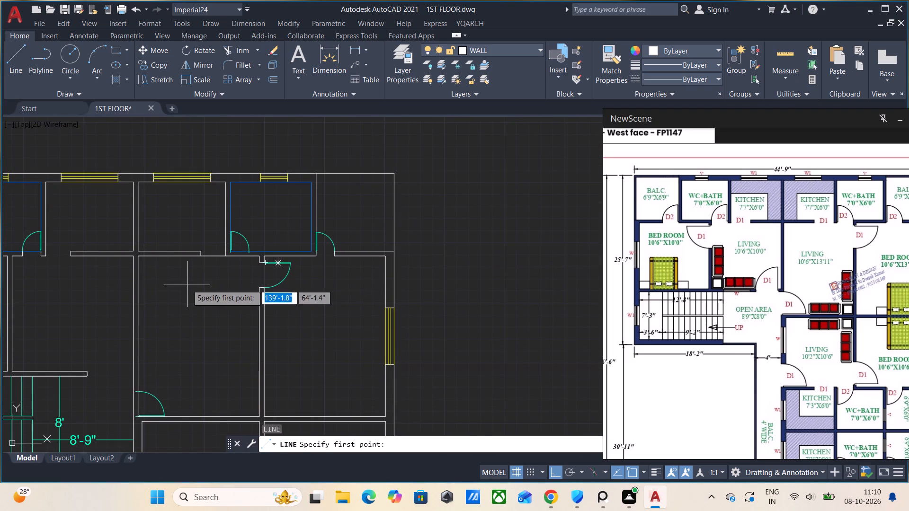
pyautogui.scroll(1, 219, 297)
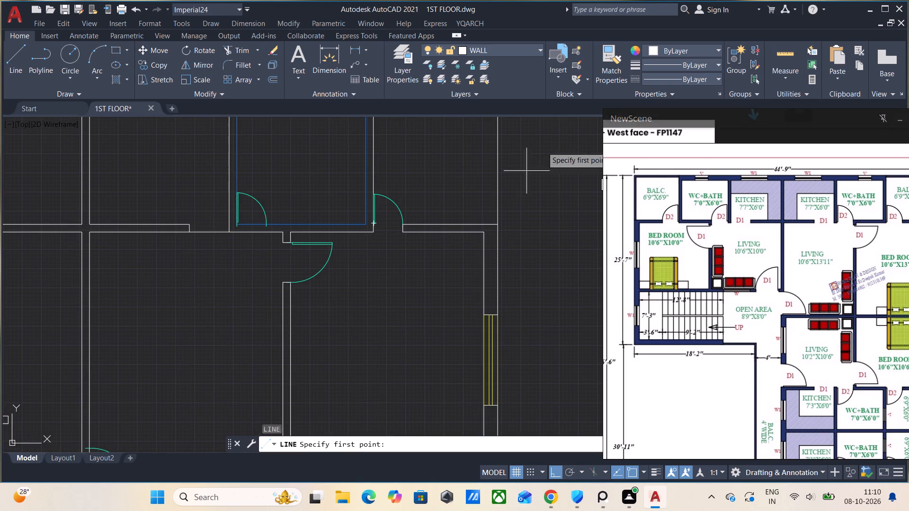
pyautogui.scroll(1, 234, 225)
pyautogui.scroll(2, 283, 236)
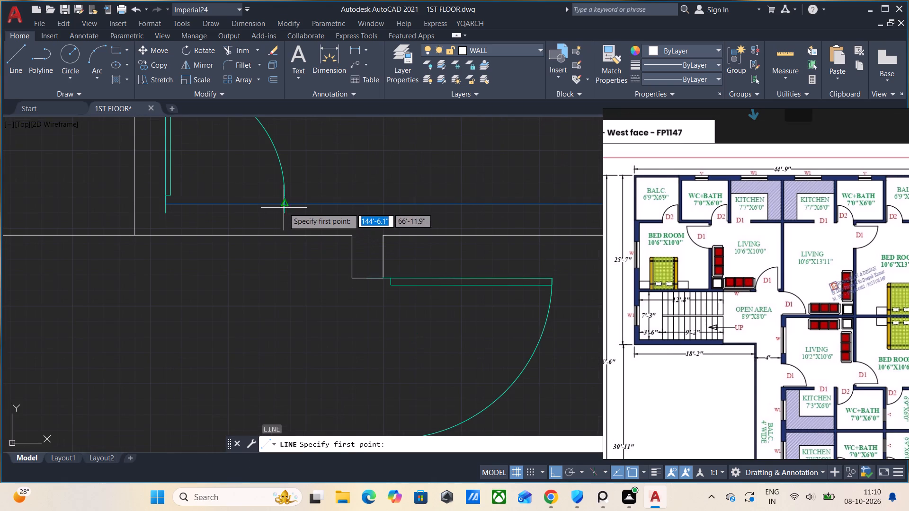
pyautogui.click(284, 204)
pyautogui.click(284, 237)
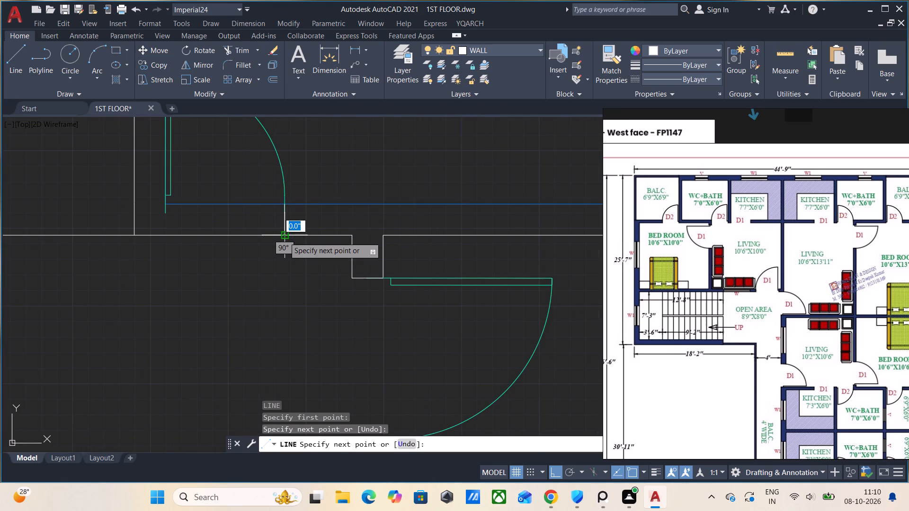
pyautogui.press('space')
pyautogui.press('space')
pyautogui.click(165, 203)
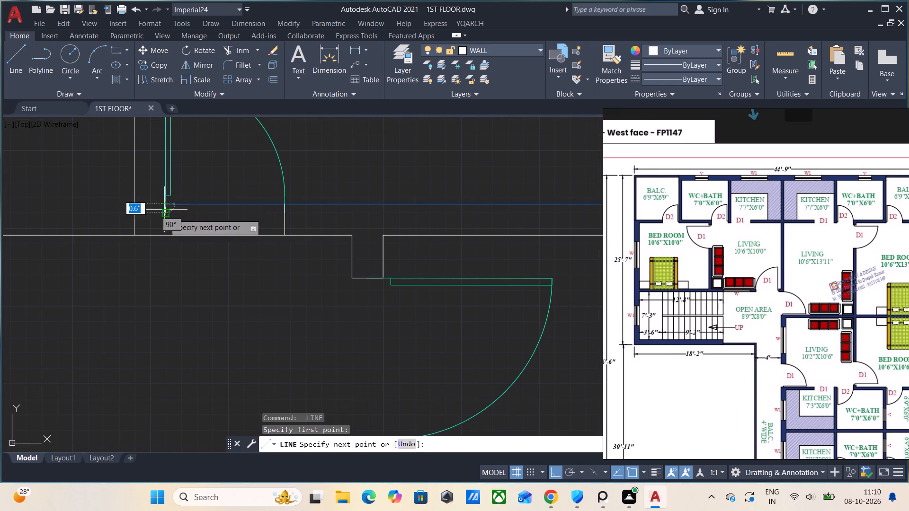
pyautogui.click(163, 236)
pyautogui.press('space')
pyautogui.scroll(-3, 169, 239)
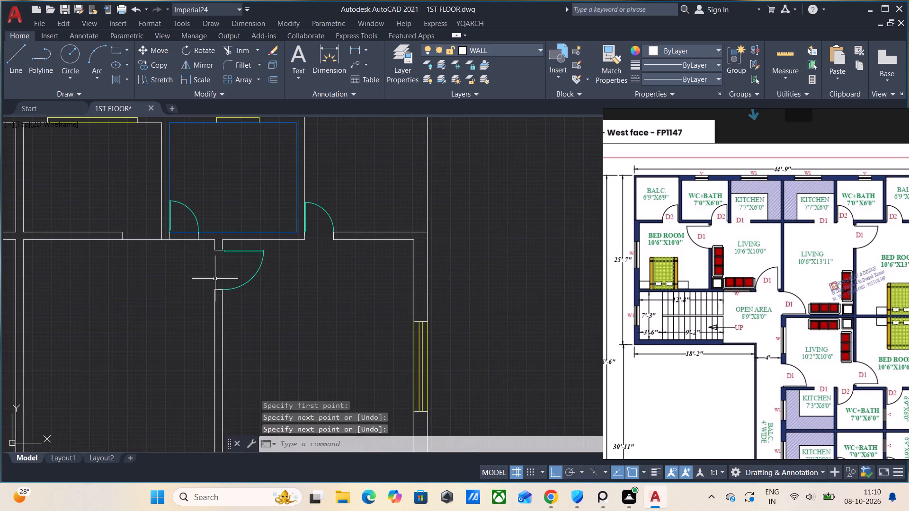
# Draw two jamb lines across the wall at both ends of the upper-right unit's entrance door opening.
pyautogui.scroll(-2, 229, 299)
pyautogui.moveTo(257, 350); pyautogui.dragTo(322, 272, button='middle')
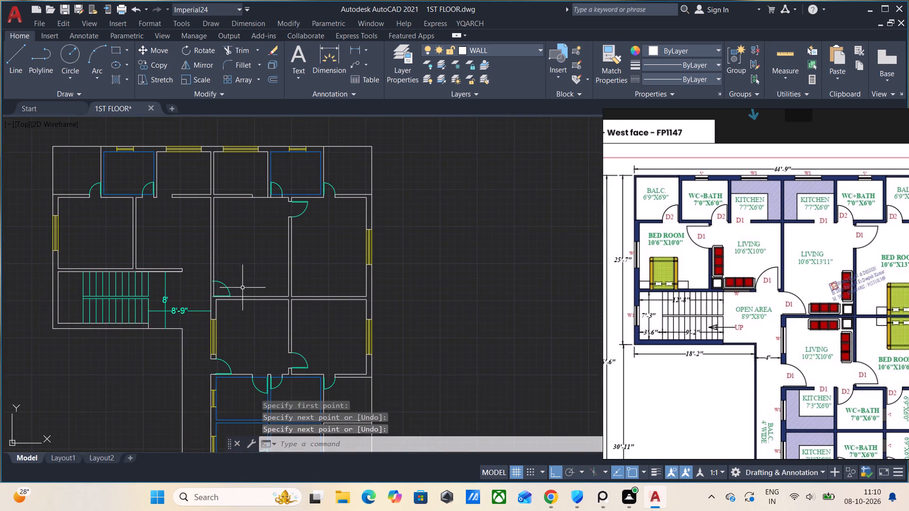
pyautogui.scroll(3, 240, 290)
pyautogui.press('space')
pyautogui.scroll(2, 135, 261)
pyautogui.click(125, 242)
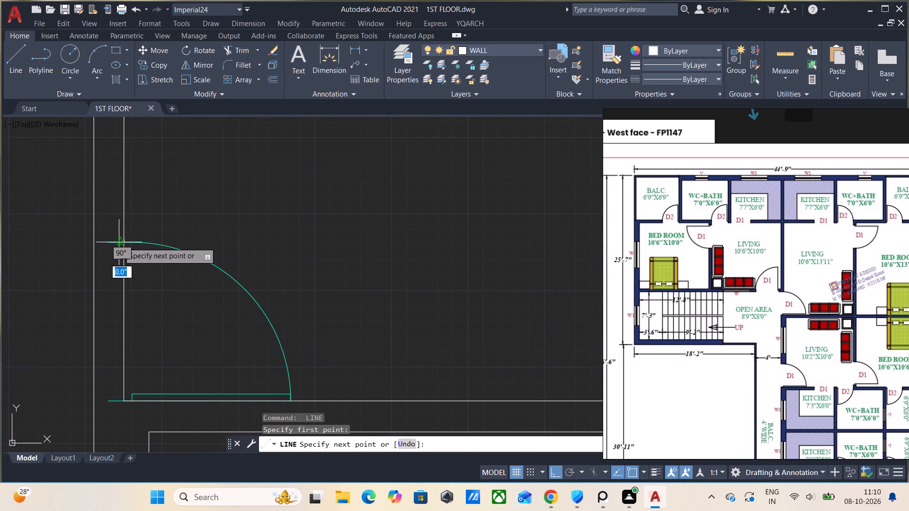
pyautogui.click(94, 241)
pyautogui.press('space')
pyautogui.press('space')
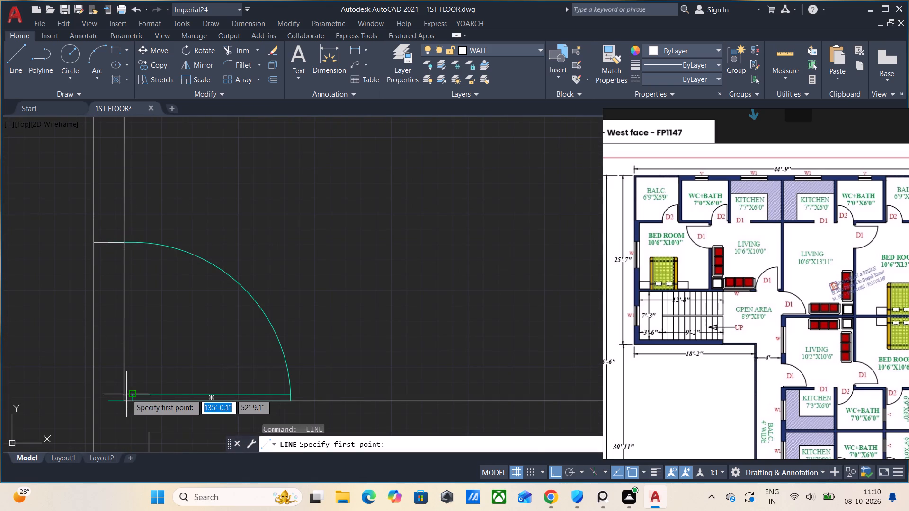
pyautogui.click(127, 401)
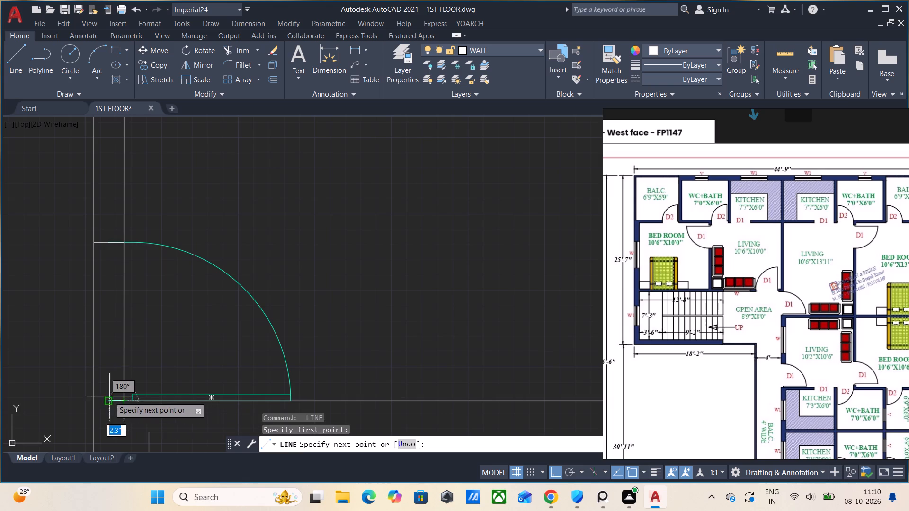
pyautogui.click(94, 402)
pyautogui.press('space')
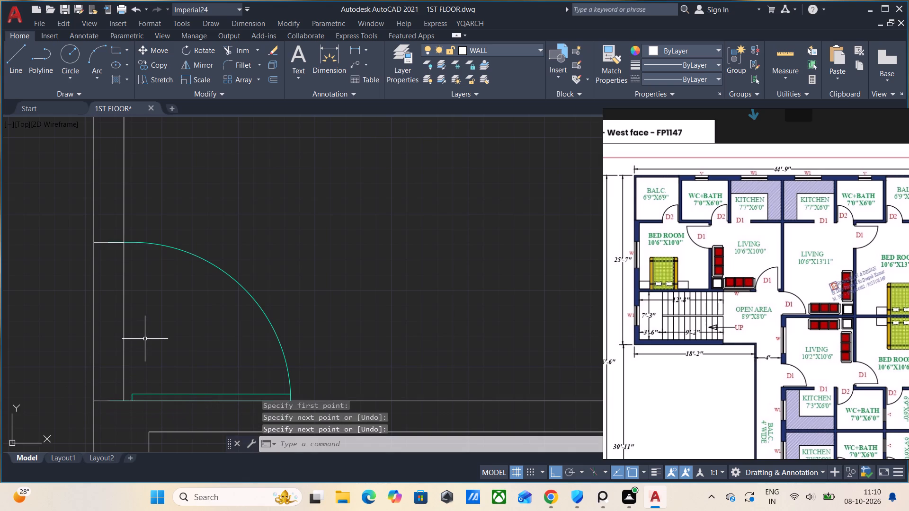
# Trim both wall lines between the new jamb lines at the upper-right unit's entrance door opening.
pyautogui.write('TR')
pyautogui.press('Return')
pyautogui.moveTo(147, 344); pyautogui.dragTo(134, 340)
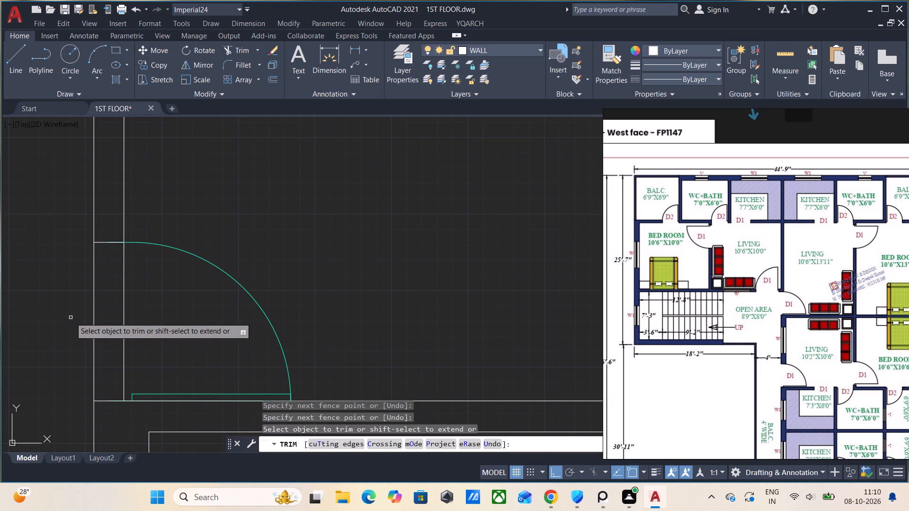
pyautogui.moveTo(73, 317); pyautogui.dragTo(134, 342)
# Trim the wall lines at the upper-right unit's WC+bath door opening and at its kitchen opening.
pyautogui.scroll(-3, 241, 204)
pyautogui.moveTo(236, 229); pyautogui.dragTo(197, 424, button='middle')
pyautogui.moveTo(333, 220); pyautogui.dragTo(314, 316, button='middle')
pyautogui.scroll(2, 314, 304)
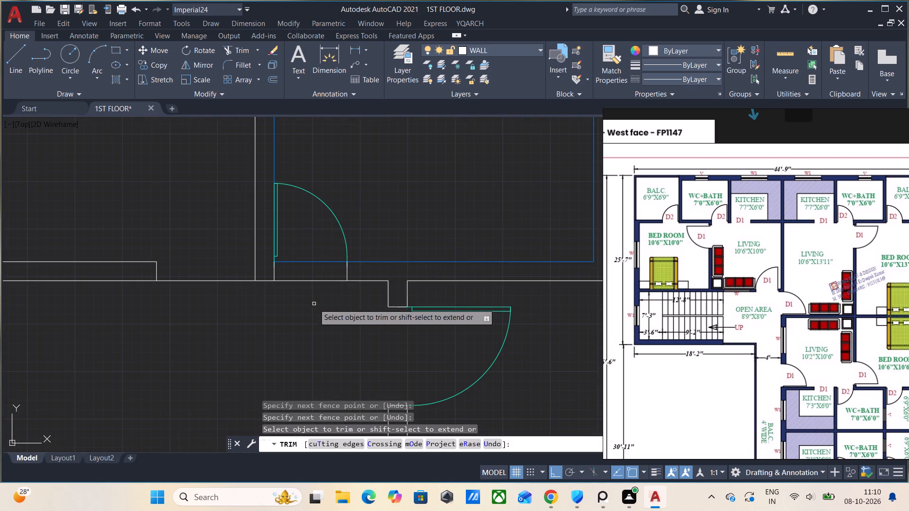
pyautogui.moveTo(310, 270); pyautogui.dragTo(312, 298)
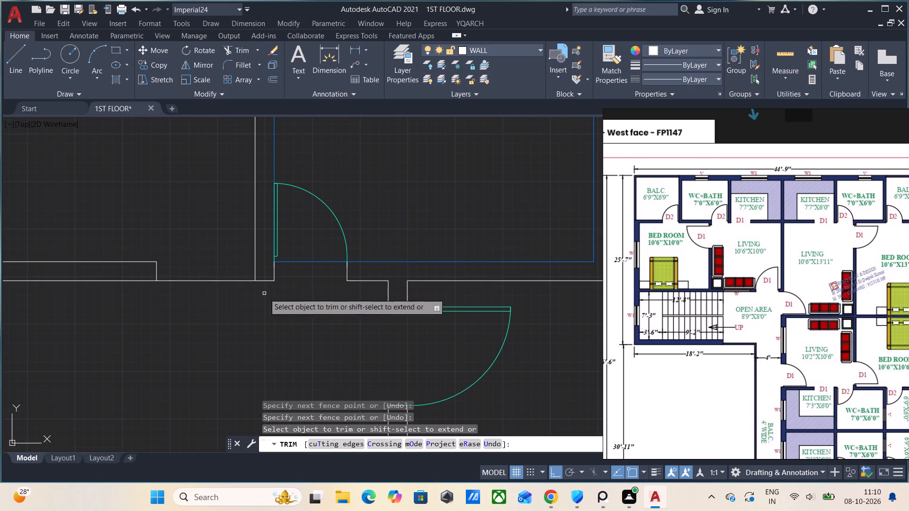
pyautogui.moveTo(218, 263); pyautogui.dragTo(217, 295)
# Compare the door and kitchen openings of the middle and lower units with the PureRef reference plan.
pyautogui.scroll(-3, 215, 293)
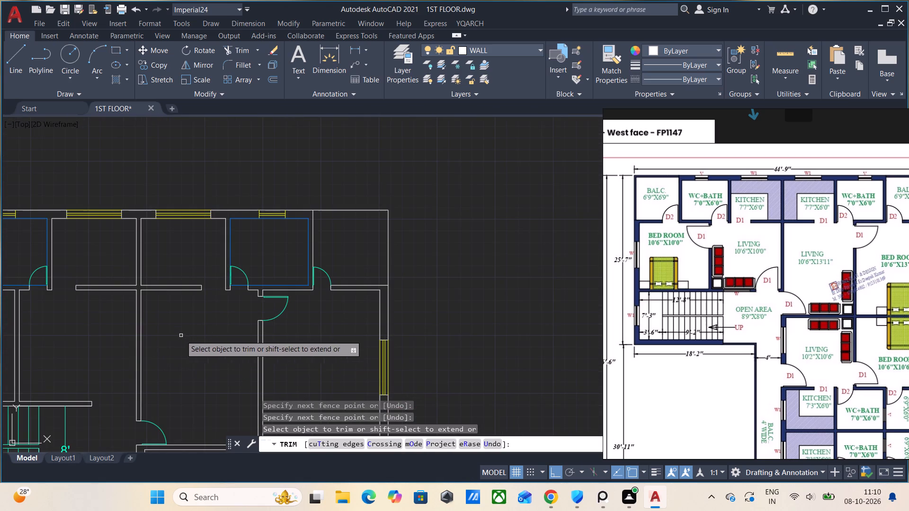
pyautogui.moveTo(338, 349); pyautogui.dragTo(479, 184, button='middle')
pyautogui.scroll(-2, 427, 312)
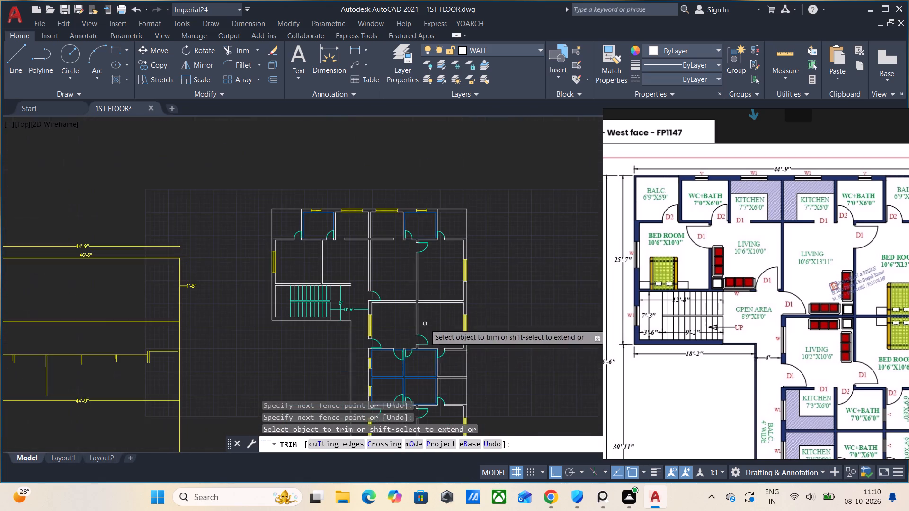
pyautogui.moveTo(424, 347); pyautogui.dragTo(407, 256, button='middle')
pyautogui.scroll(1, 392, 352)
pyautogui.scroll(1, 389, 302)
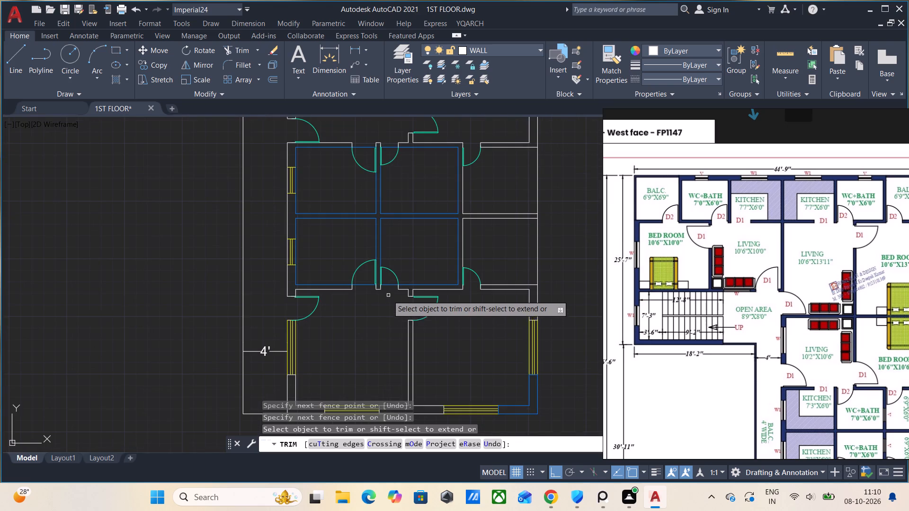
pyautogui.moveTo(367, 316); pyautogui.dragTo(275, 360, button='middle')
pyautogui.scroll(-2, 741, 382)
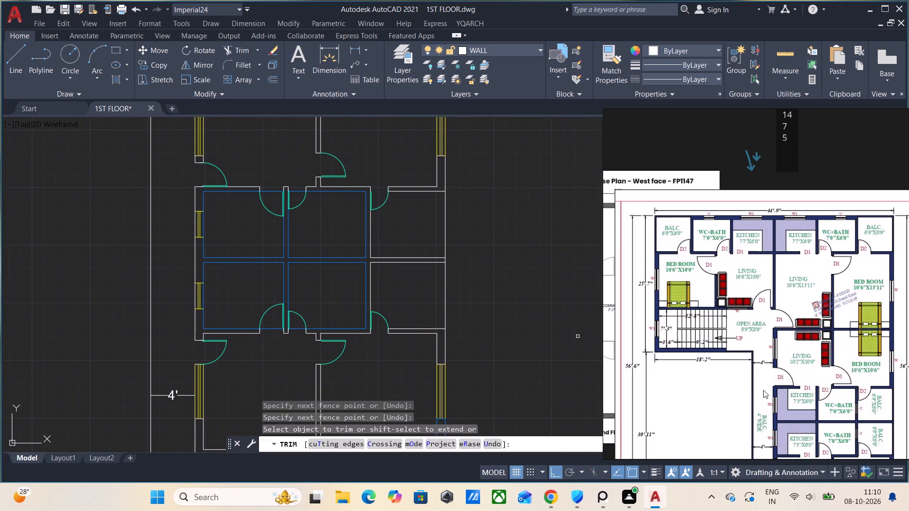
pyautogui.moveTo(763, 388); pyautogui.dragTo(722, 281, button='middle')
pyautogui.scroll(2, 779, 326)
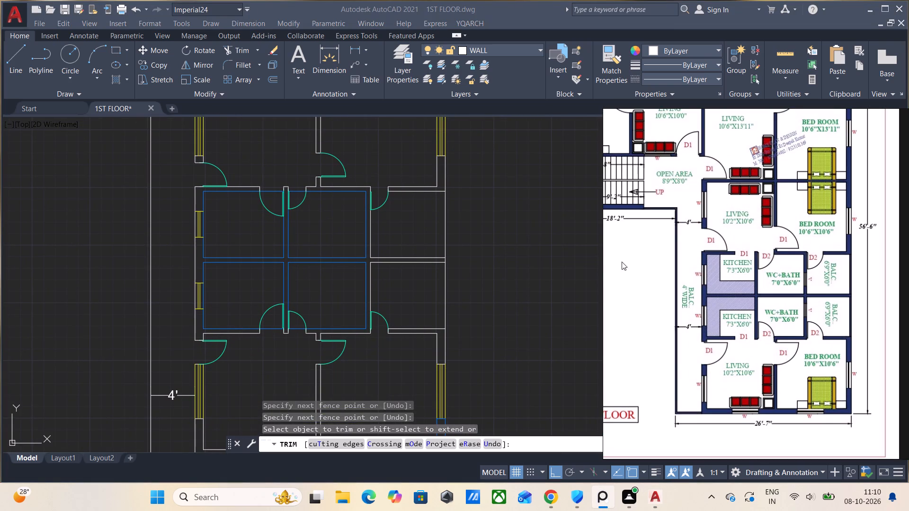
# Draw a counter-outline rectangle about 5'-4" by 4'-6" in the upper kitchen, against its door-side wall and the WC+bath wall.
pyautogui.scroll(1, 277, 246)
pyautogui.moveTo(294, 254); pyautogui.dragTo(307, 279, button='middle')
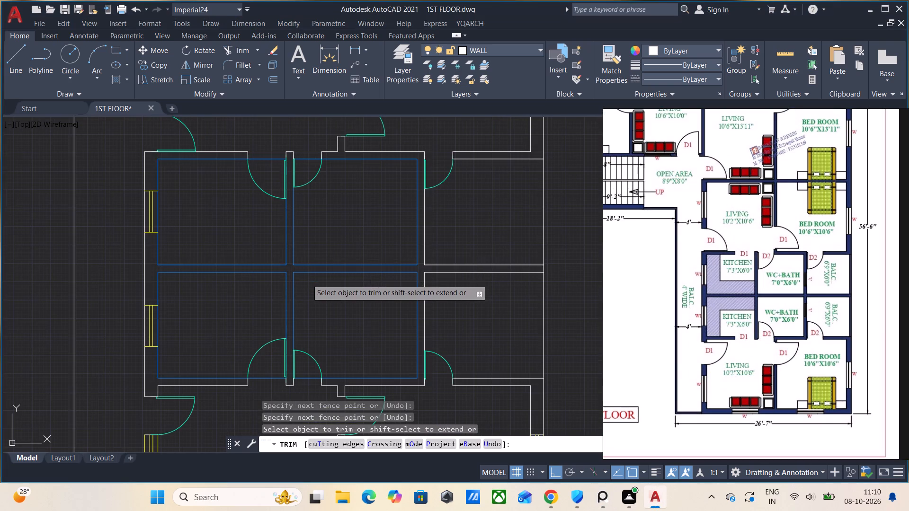
pyautogui.moveTo(307, 279); pyautogui.dragTo(308, 280, button='middle')
pyautogui.press('Escape')
pyautogui.moveTo(261, 226); pyautogui.dragTo(285, 242, button='middle')
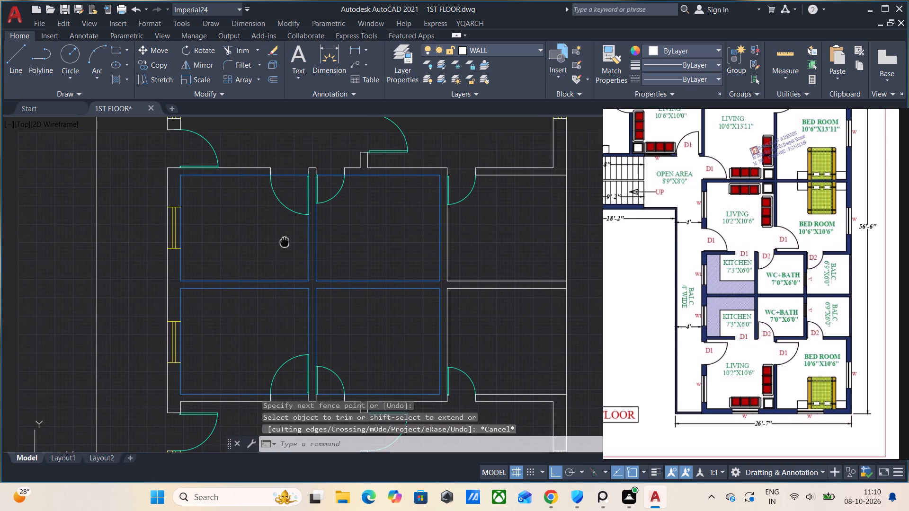
pyautogui.moveTo(285, 242); pyautogui.dragTo(285, 221, button='middle')
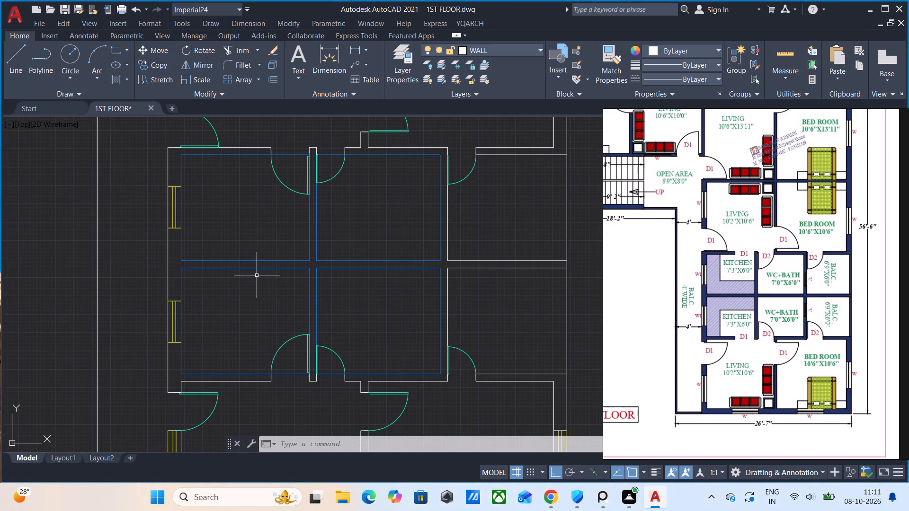
pyautogui.write('REC')
pyautogui.press('Return')
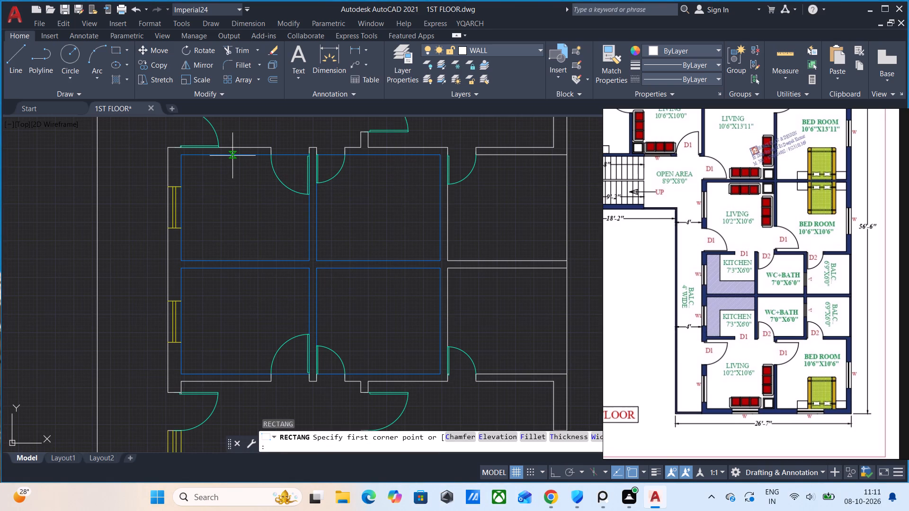
pyautogui.click(215, 156)
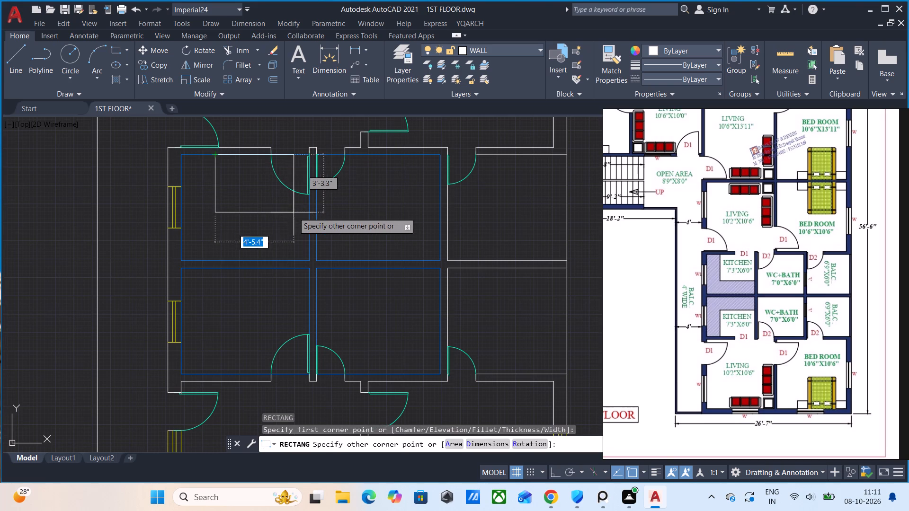
pyautogui.click(310, 234)
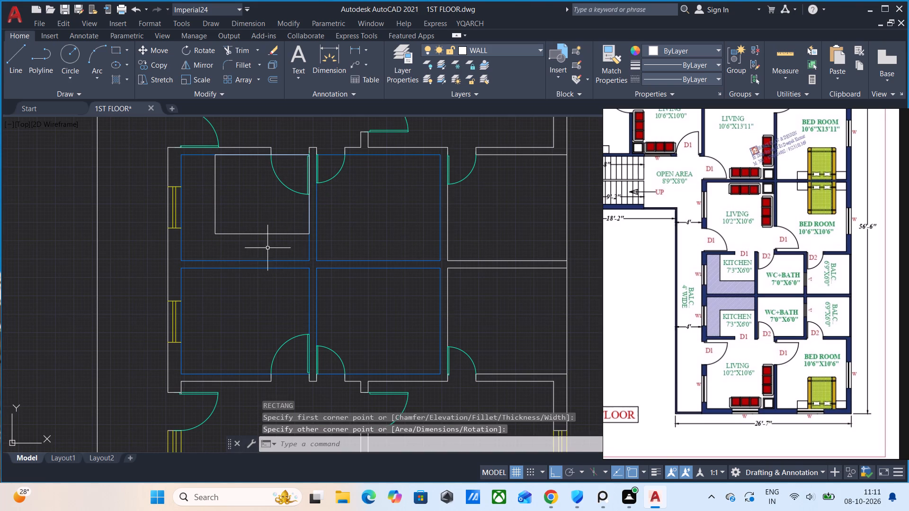
# Mirror the counter rectangle into the lower kitchen about the centreline of the shared wall, keeping the original.
pyautogui.moveTo(264, 282); pyautogui.dragTo(279, 276, button='middle')
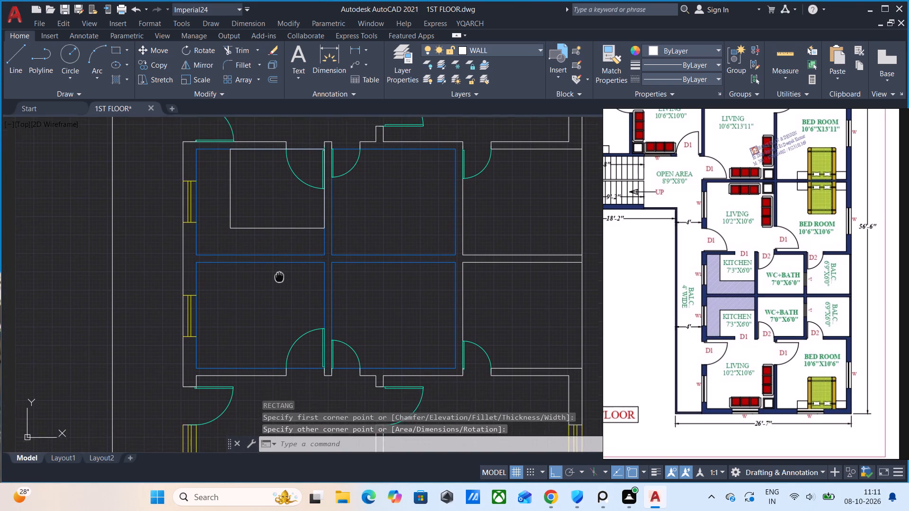
pyautogui.moveTo(279, 276); pyautogui.dragTo(277, 269, button='middle')
pyautogui.click(271, 220)
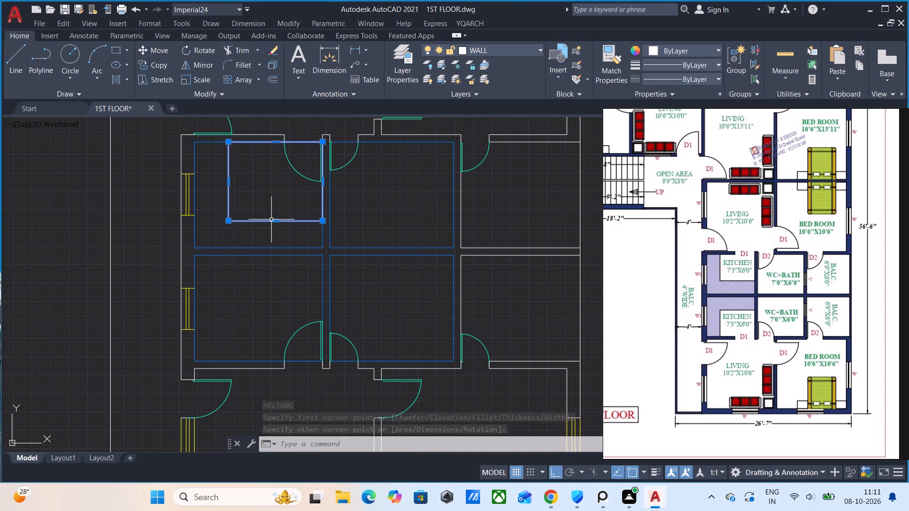
pyautogui.press('m')
pyautogui.press('i')
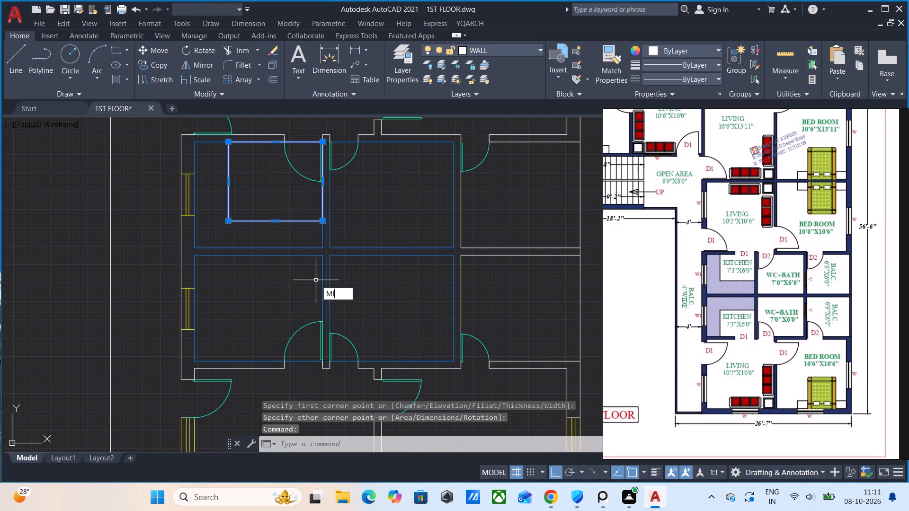
pyautogui.press('Return')
pyautogui.click(181, 251)
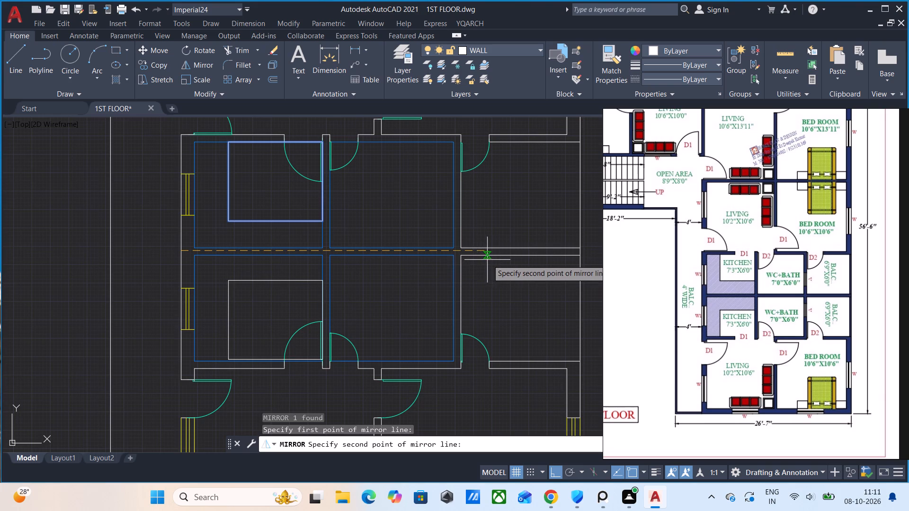
pyautogui.click(583, 253)
pyautogui.moveTo(597, 294); pyautogui.dragTo(583, 253)
# Move the mirrored rectangle so its bottom edge sits on the inner line of the lower kitchen's door-side wall.
pyautogui.scroll(1, 327, 307)
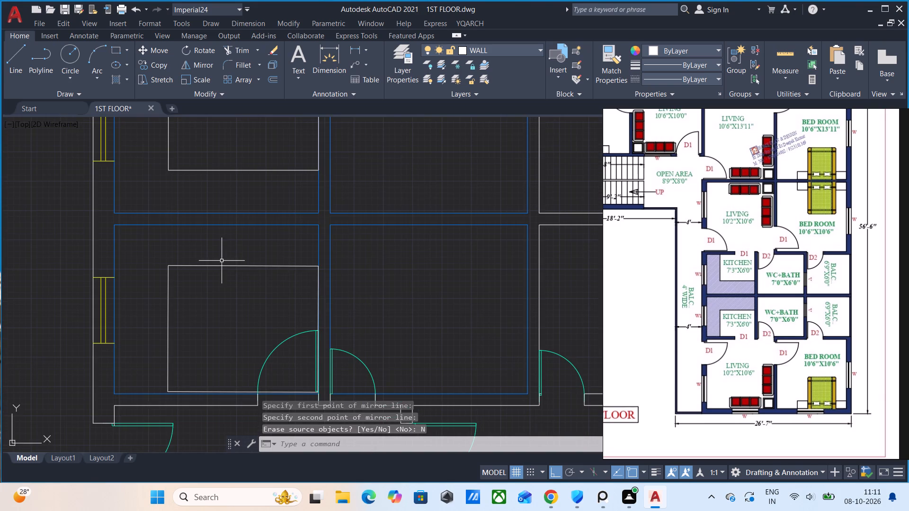
pyautogui.scroll(-1, 222, 260)
pyautogui.click(188, 299)
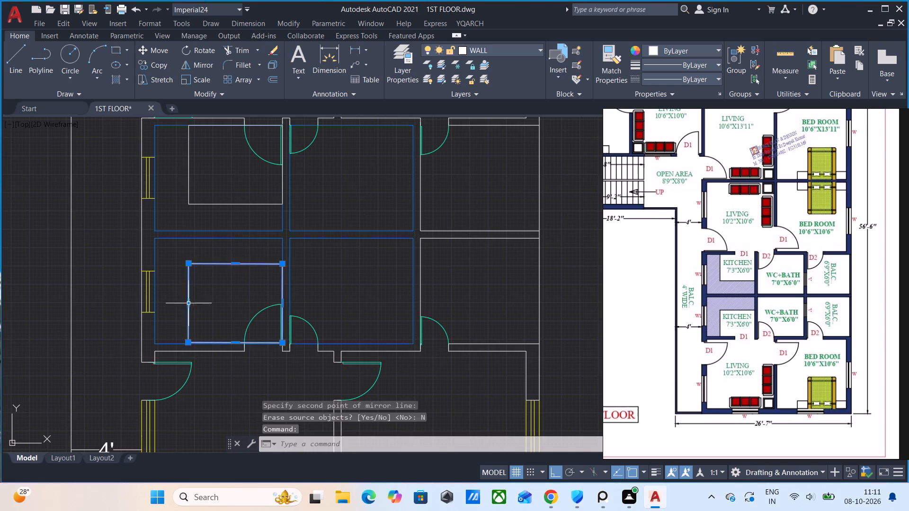
pyautogui.scroll(2, 214, 326)
pyautogui.moveTo(241, 330); pyautogui.dragTo(258, 277, button='middle')
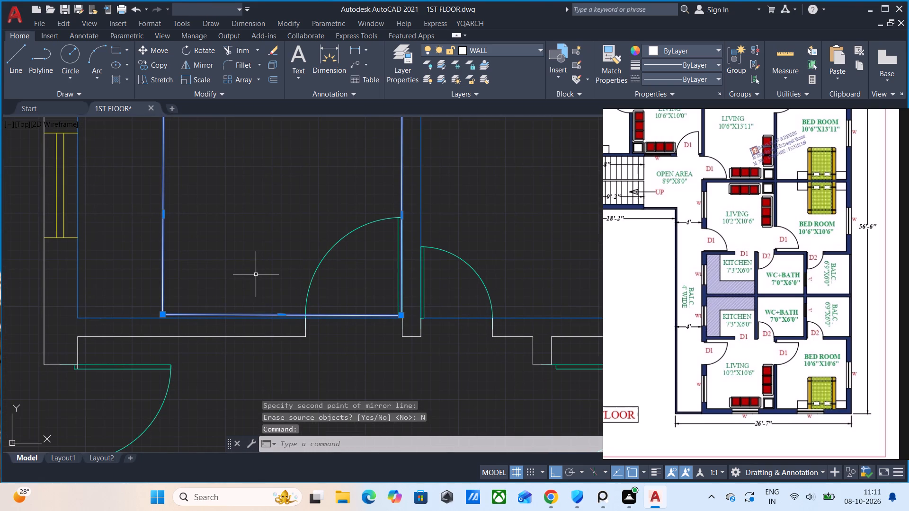
pyautogui.press('m')
pyautogui.press('Return')
pyautogui.click(274, 314)
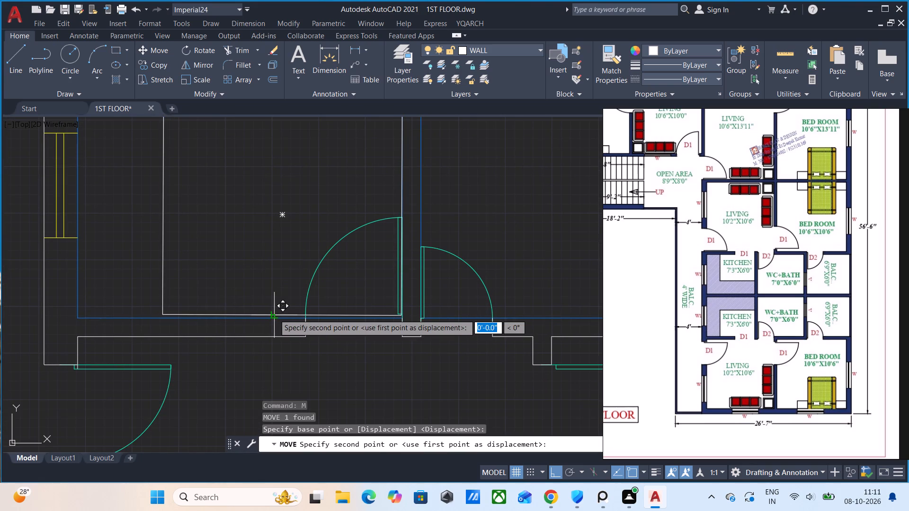
pyautogui.click(276, 319)
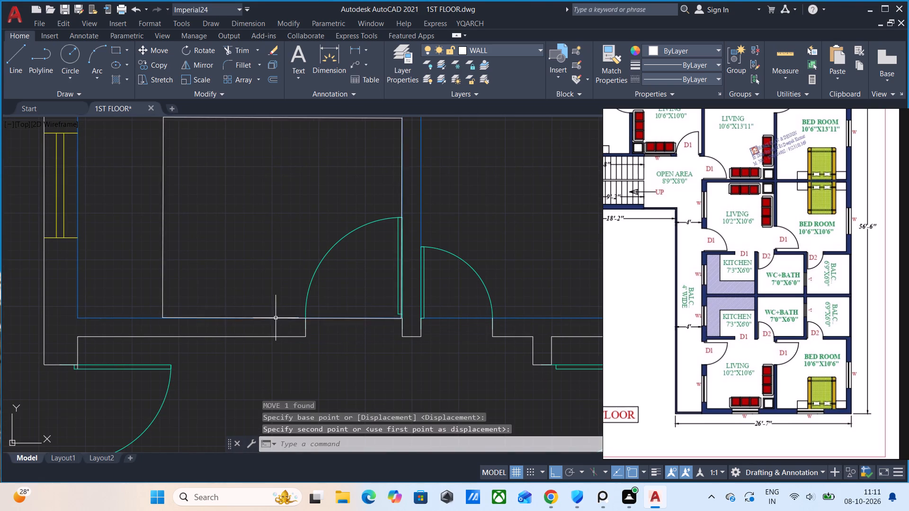
# Trim the edges of both counter rectangles where they cross the two kitchen door openings.
pyautogui.scroll(-3, 294, 245)
pyautogui.moveTo(309, 211); pyautogui.dragTo(284, 355, button='middle')
pyautogui.scroll(3, 285, 281)
pyautogui.scroll(2, 210, 269)
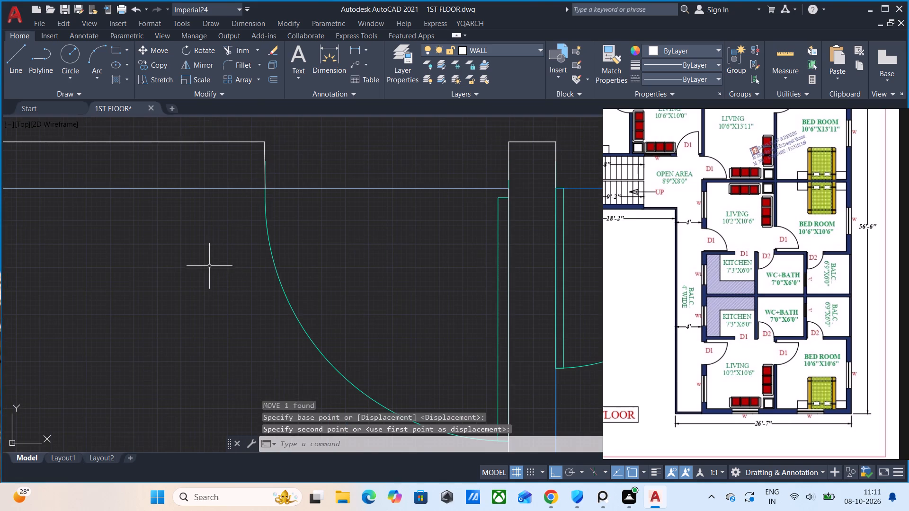
pyautogui.scroll(-3, 207, 264)
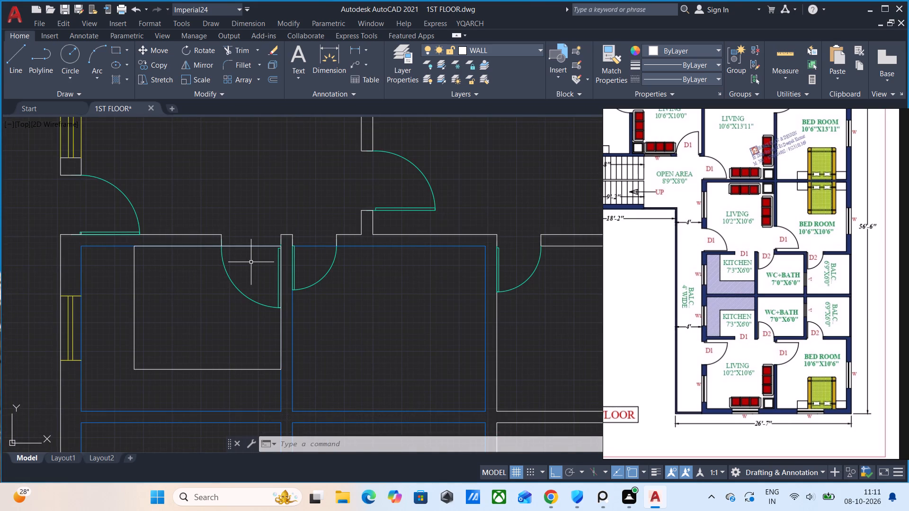
pyautogui.write('TR')
pyautogui.press('Return')
pyautogui.moveTo(247, 234); pyautogui.dragTo(254, 264)
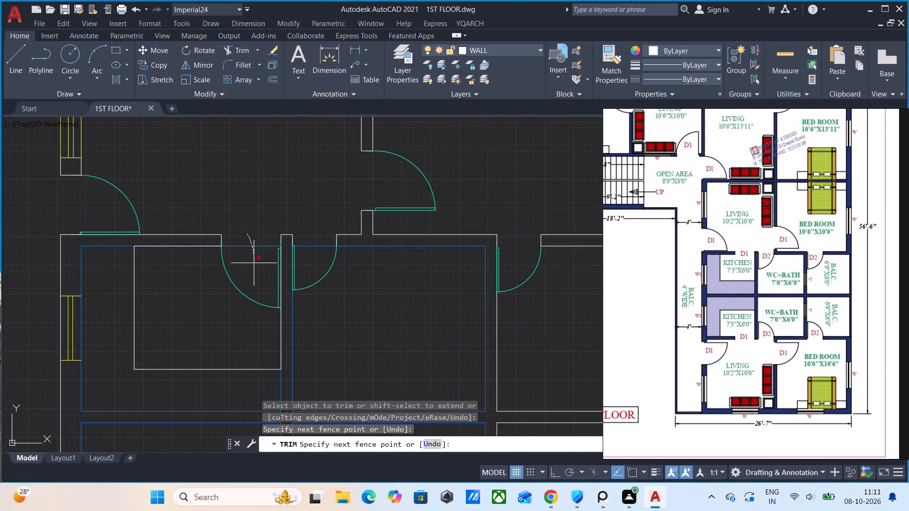
pyautogui.moveTo(254, 264); pyautogui.dragTo(254, 266)
pyautogui.scroll(-2, 254, 300)
pyautogui.moveTo(255, 342); pyautogui.dragTo(295, 220, button='middle')
pyautogui.scroll(2, 289, 283)
pyautogui.moveTo(291, 297); pyautogui.dragTo(292, 333)
pyautogui.press('Escape')
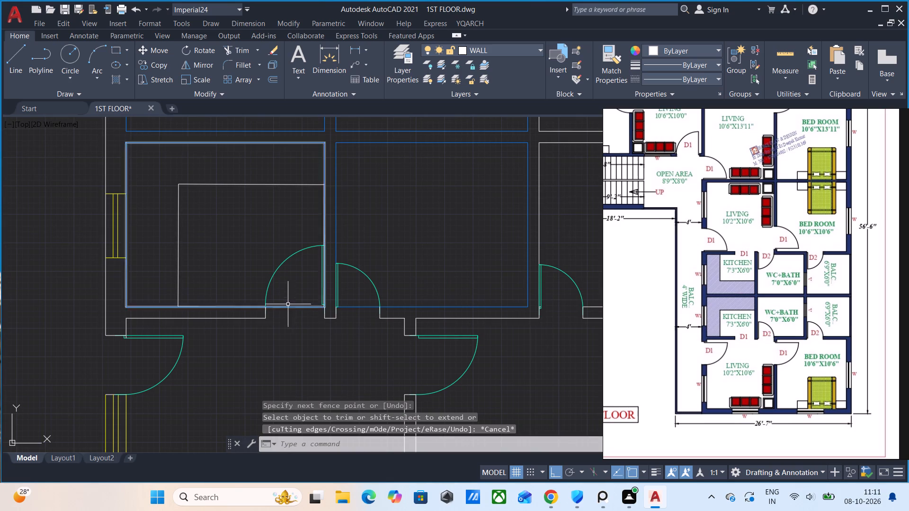
# Delete the door symbols from the lower and upper kitchen openings.
pyautogui.click(273, 272)
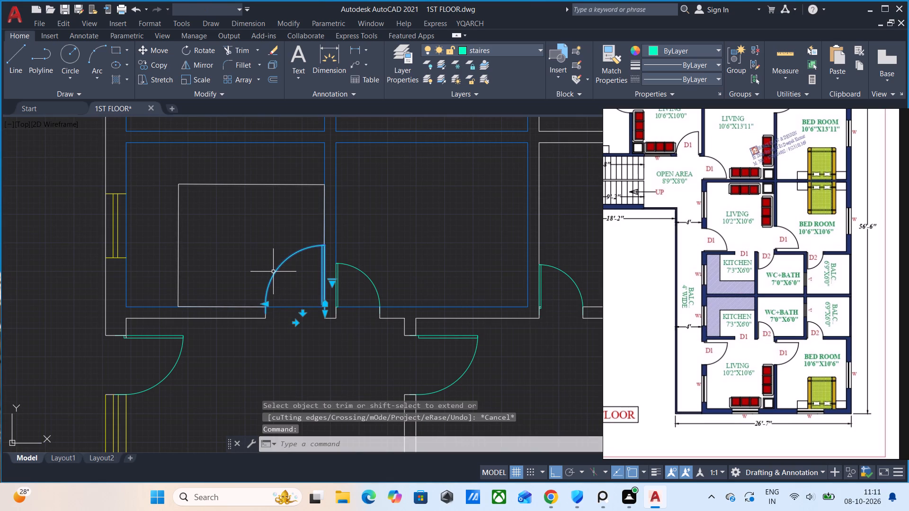
pyautogui.press('Delete')
pyautogui.scroll(-2, 292, 197)
pyautogui.moveTo(291, 215); pyautogui.dragTo(286, 327, button='middle')
pyautogui.scroll(1, 294, 273)
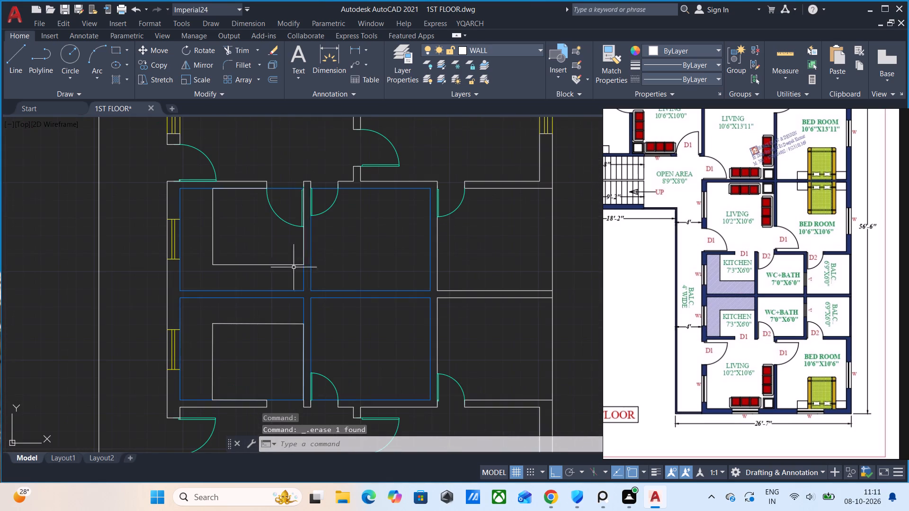
pyautogui.click(275, 209)
pyautogui.press('Delete')
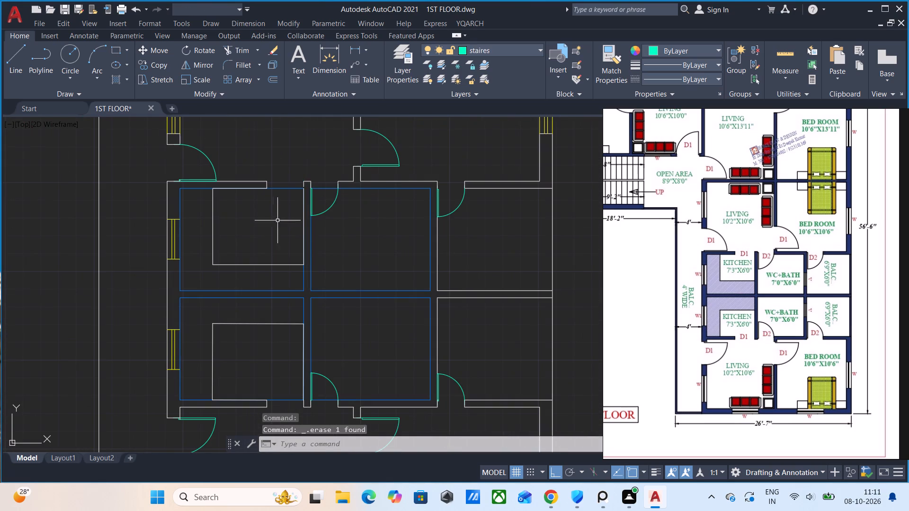
# Delete the blue Wall hatch region outlining the upper kitchen.
pyautogui.scroll(-1, 277, 250)
pyautogui.moveTo(310, 302); pyautogui.dragTo(345, 301, button='middle')
pyautogui.scroll(1, 232, 291)
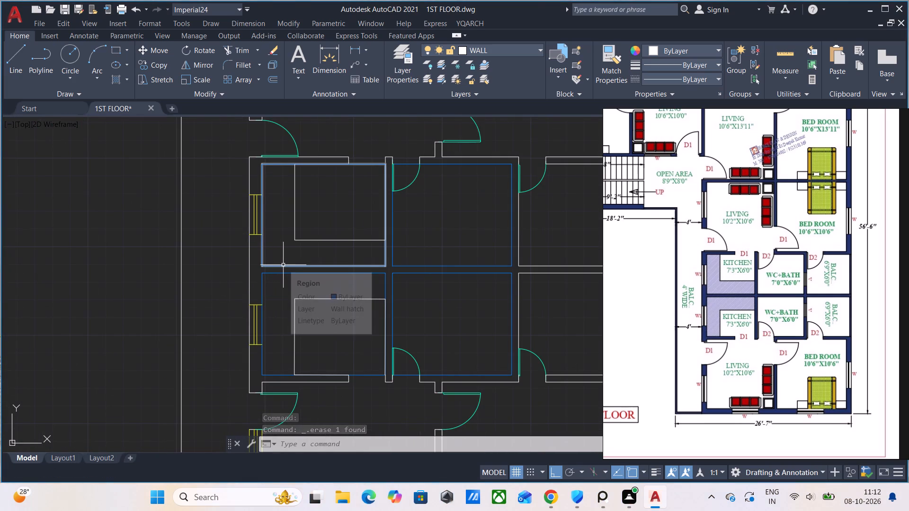
pyautogui.click(283, 265)
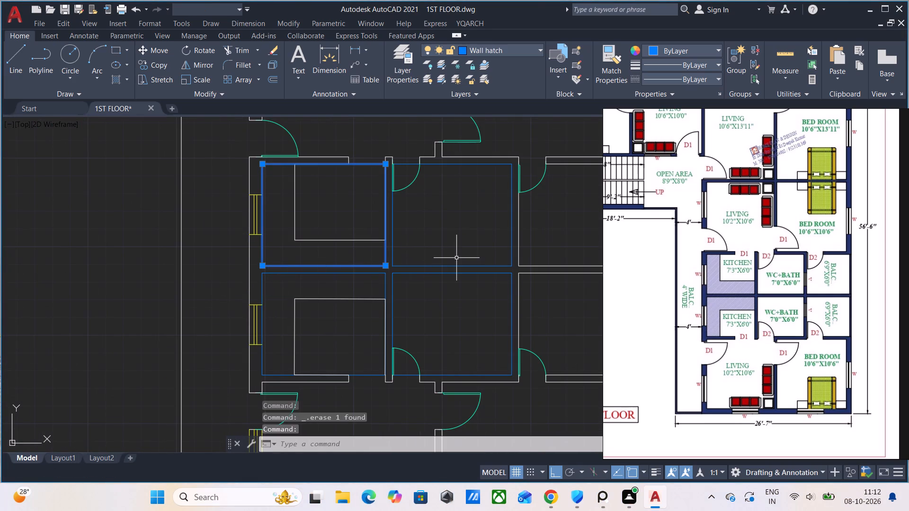
pyautogui.press('Delete')
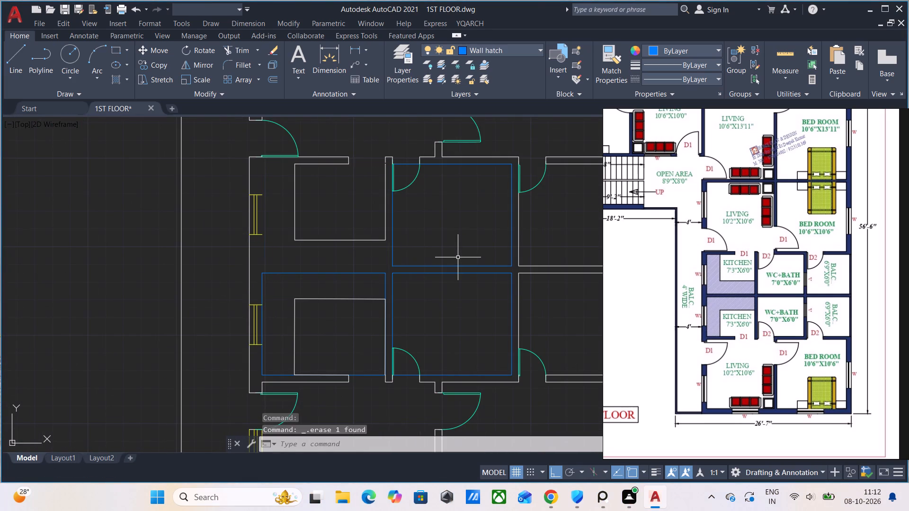
# Redraw the upper kitchen's inner wall outline with WALL lines, from the opening's jamb around the room to the counter's upper-left corner.
pyautogui.press('l')
pyautogui.press('Return')
pyautogui.scroll(1, 377, 212)
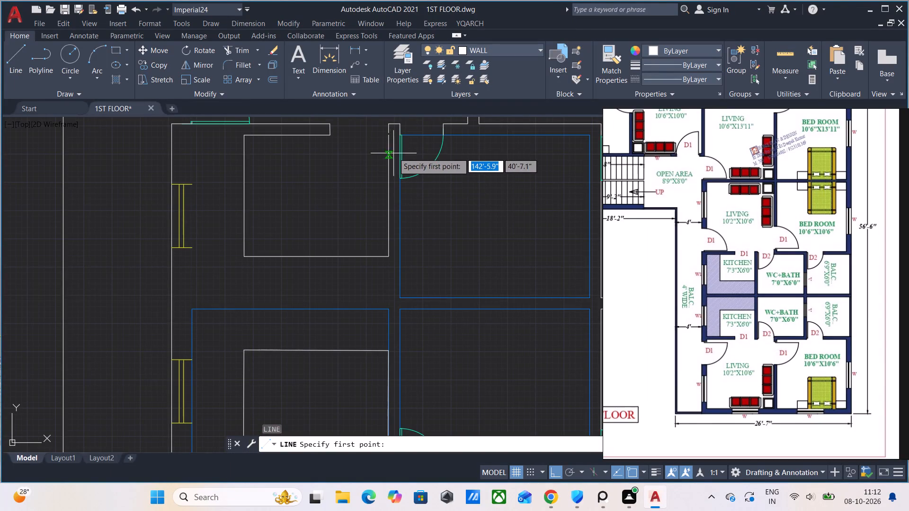
pyautogui.scroll(1, 394, 126)
pyautogui.moveTo(381, 159); pyautogui.dragTo(371, 209, button='middle')
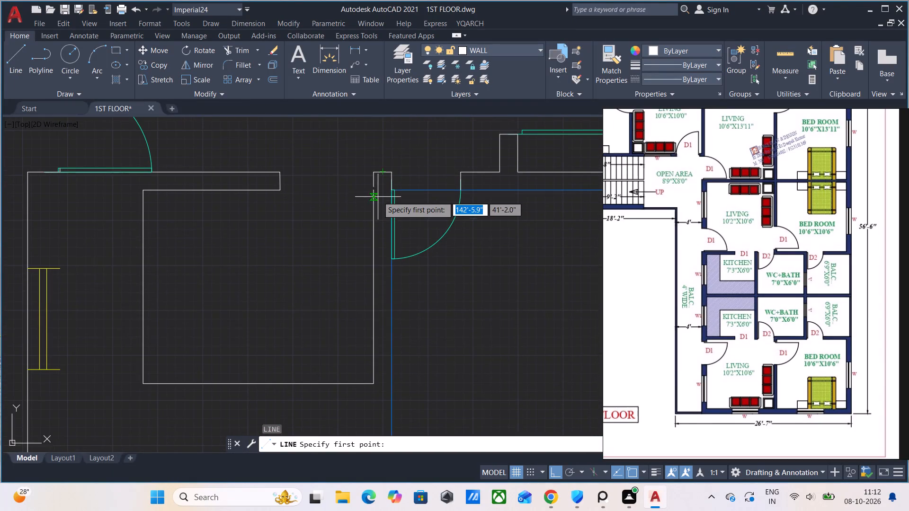
pyautogui.scroll(1, 378, 196)
pyautogui.click(370, 178)
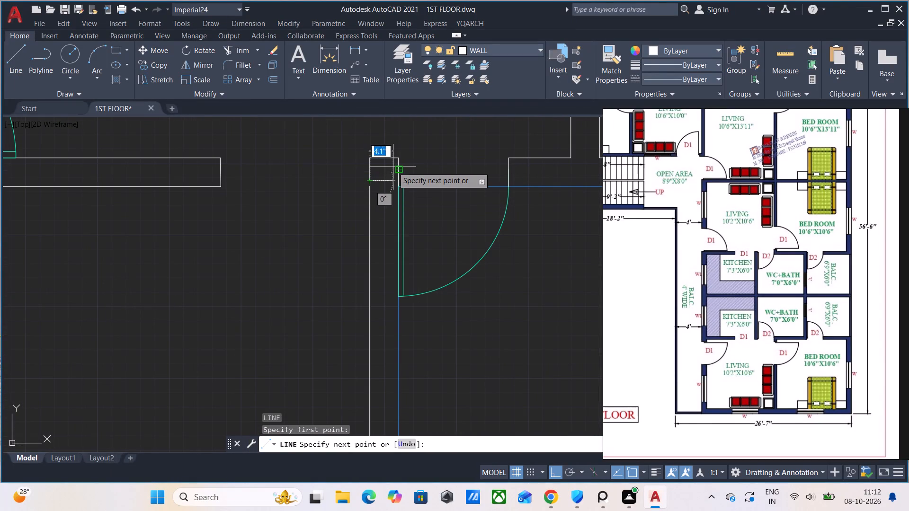
pyautogui.click(367, 187)
pyautogui.scroll(-2, 365, 314)
pyautogui.moveTo(365, 348); pyautogui.dragTo(379, 189, button='middle')
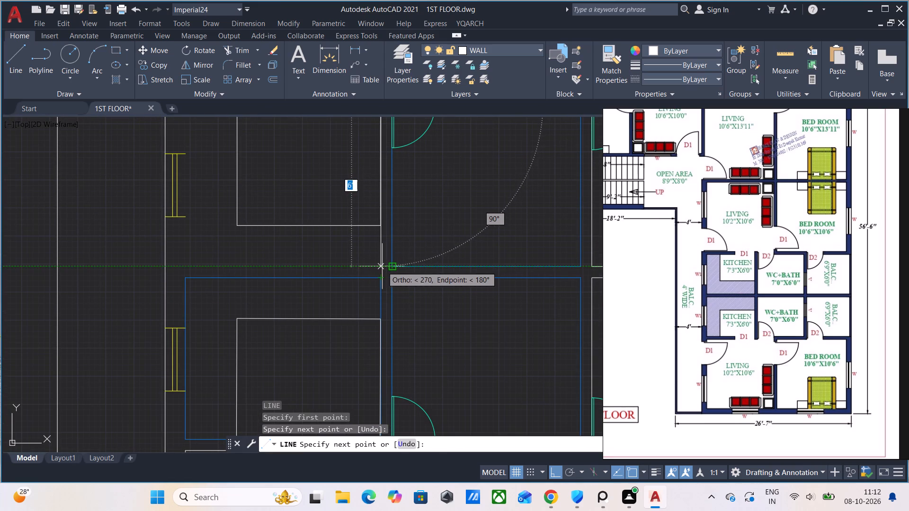
pyautogui.click(382, 266)
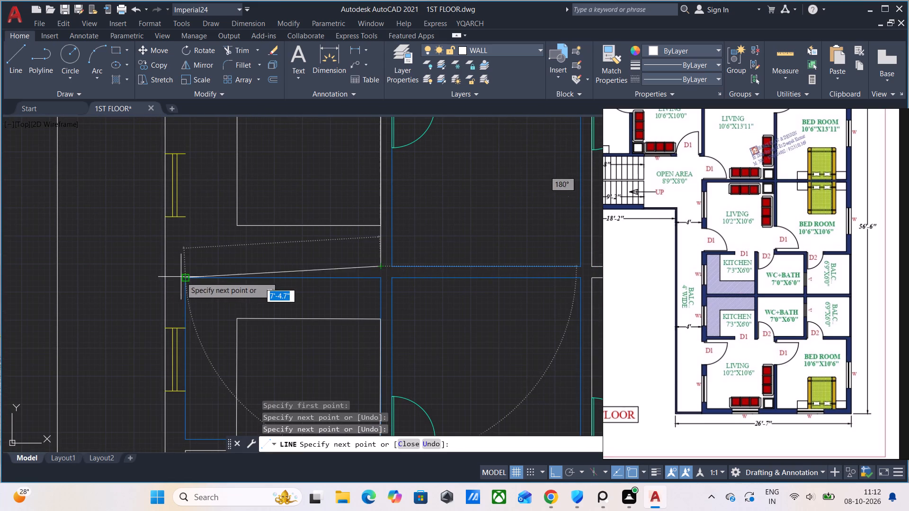
pyautogui.click(187, 261)
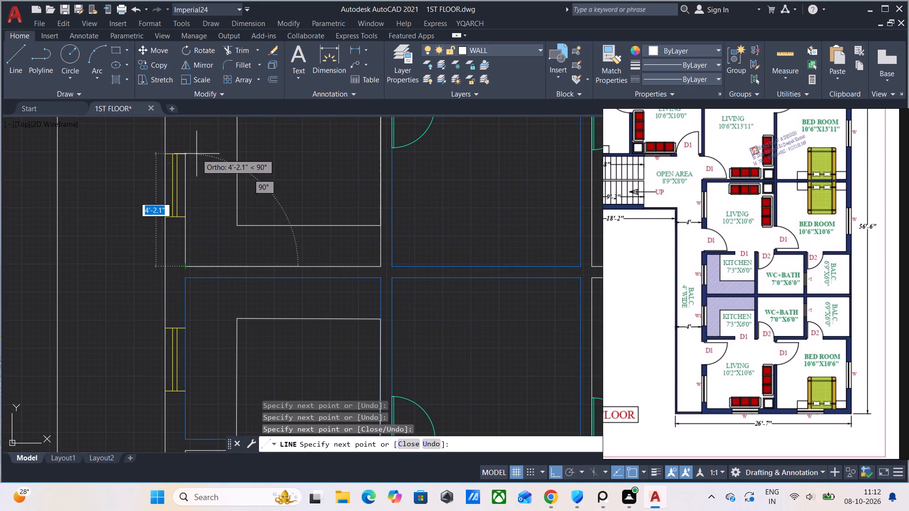
pyautogui.moveTo(196, 166); pyautogui.dragTo(179, 312, button='middle')
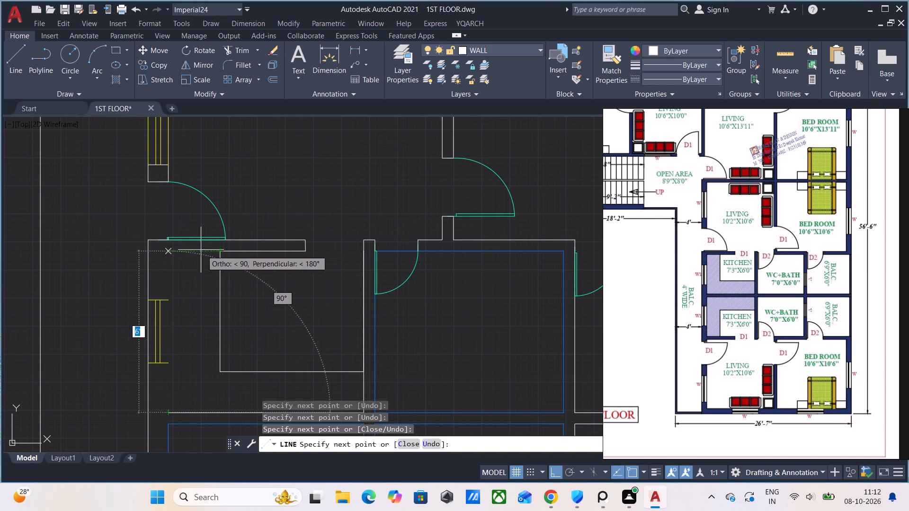
pyautogui.click(169, 252)
pyautogui.click(220, 249)
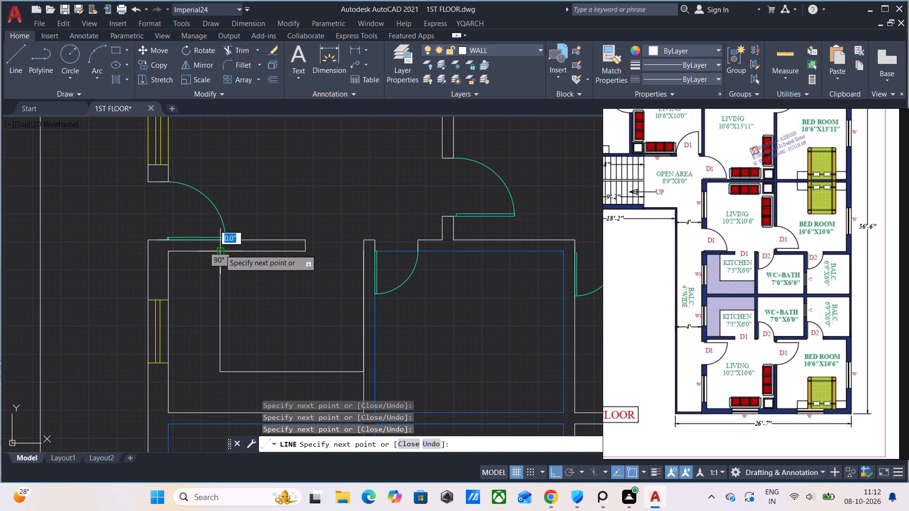
pyautogui.press('Escape')
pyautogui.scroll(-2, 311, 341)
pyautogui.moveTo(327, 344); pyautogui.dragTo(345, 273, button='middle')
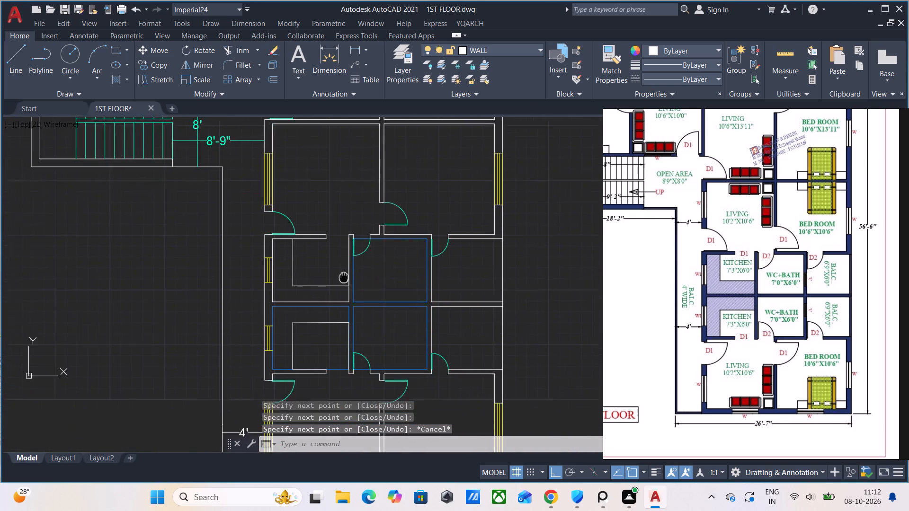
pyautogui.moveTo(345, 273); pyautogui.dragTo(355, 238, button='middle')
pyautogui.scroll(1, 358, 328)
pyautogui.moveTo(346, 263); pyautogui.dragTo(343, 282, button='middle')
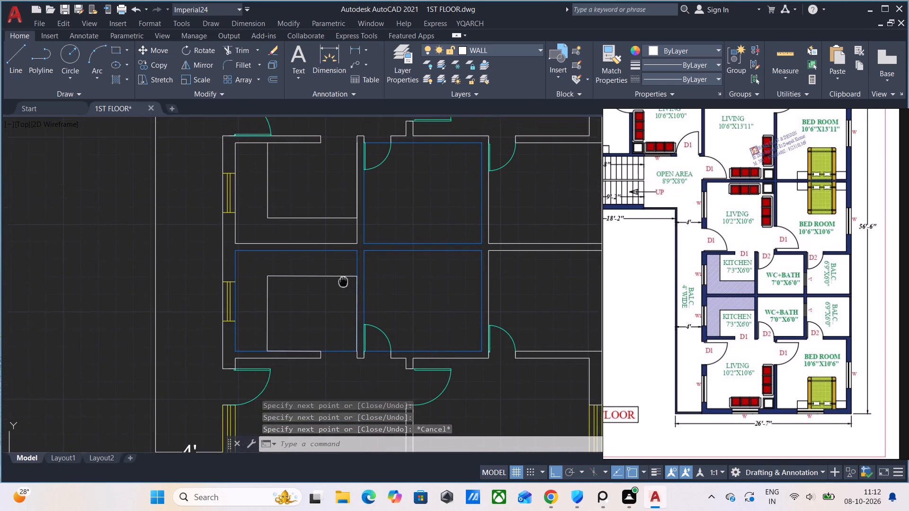
# Delete the blue Wall hatch outline around the lower kitchen.
pyautogui.moveTo(343, 282); pyautogui.dragTo(346, 304, button='middle')
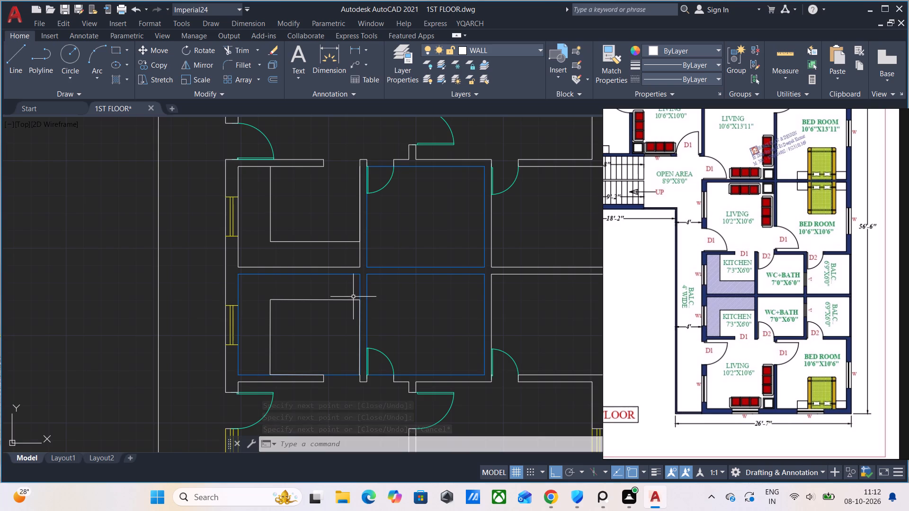
pyautogui.moveTo(400, 319); pyautogui.dragTo(431, 249, button='middle')
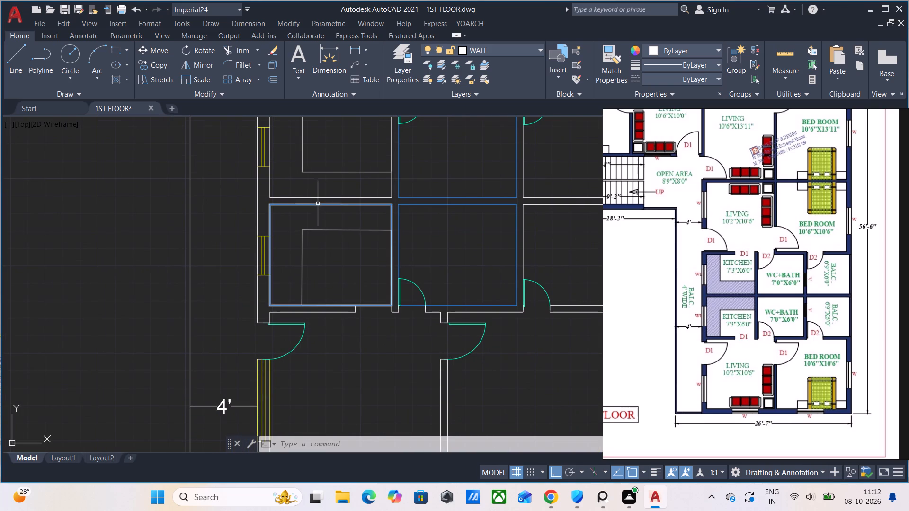
pyautogui.click(315, 203)
pyautogui.press('Delete')
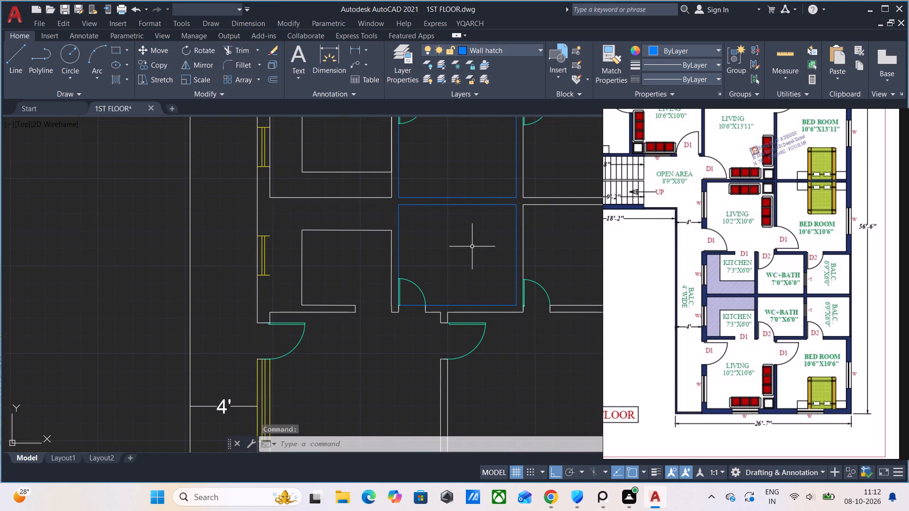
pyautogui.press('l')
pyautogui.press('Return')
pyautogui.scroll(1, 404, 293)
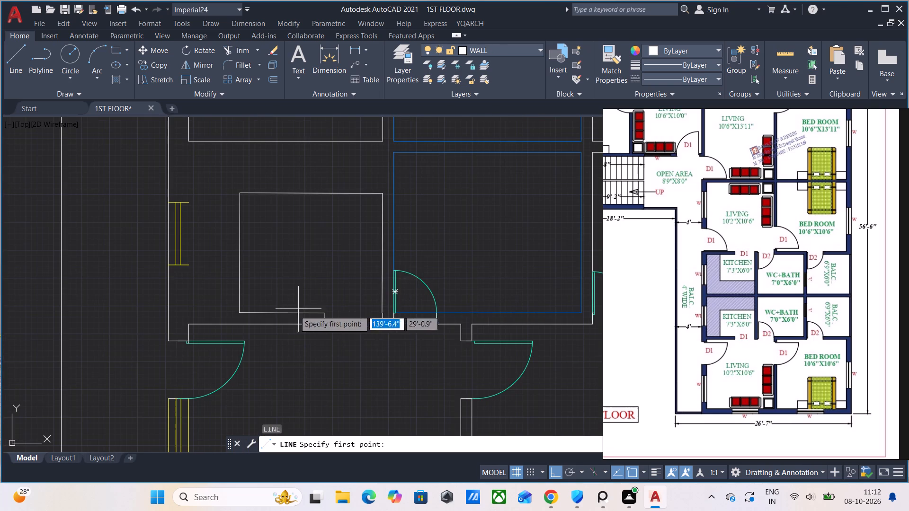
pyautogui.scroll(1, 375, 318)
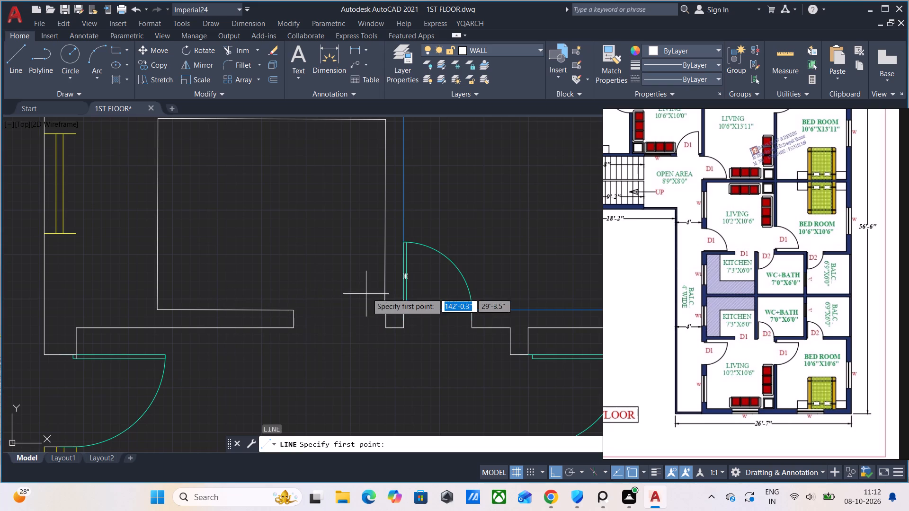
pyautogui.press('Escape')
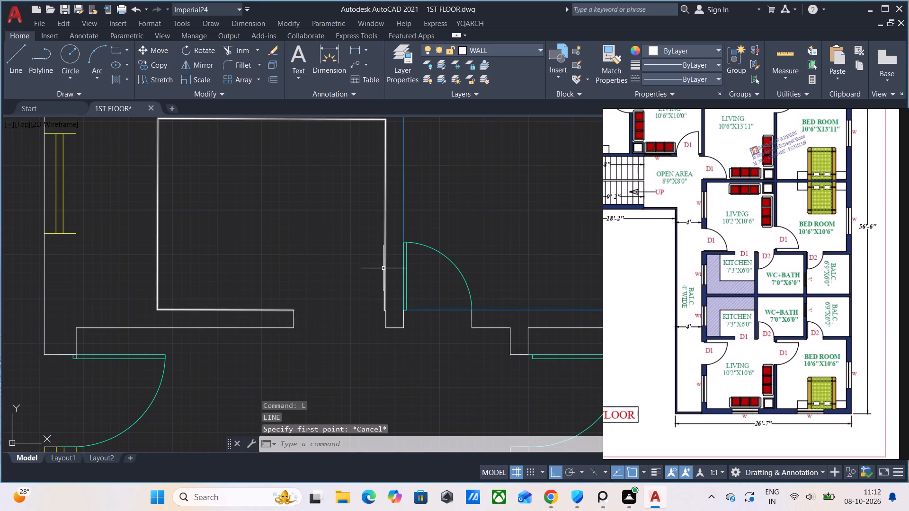
# Move the lower kitchen's counter outline so its lower-right end meets the corner of the wall stub beside the door opening.
pyautogui.click(383, 268)
pyautogui.scroll(-2, 403, 257)
pyautogui.moveTo(400, 226); pyautogui.dragTo(387, 273, button='middle')
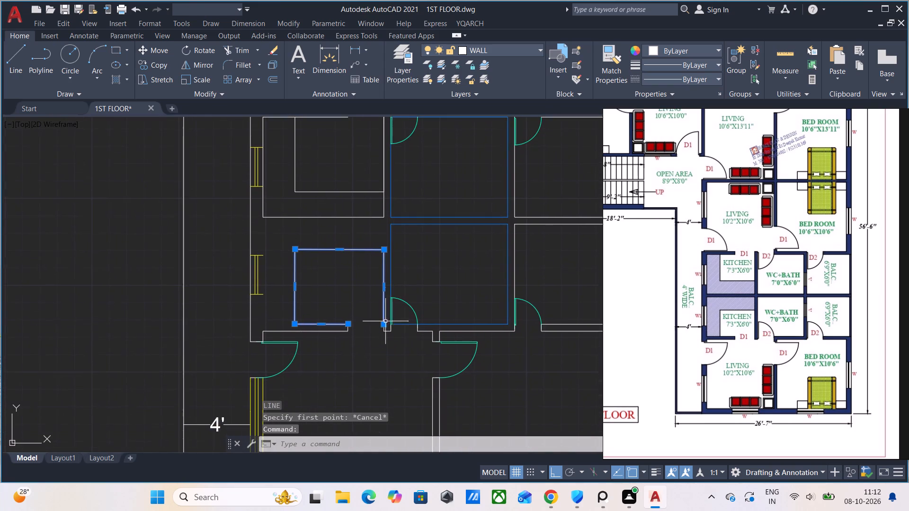
pyautogui.scroll(3, 385, 332)
pyautogui.press('m')
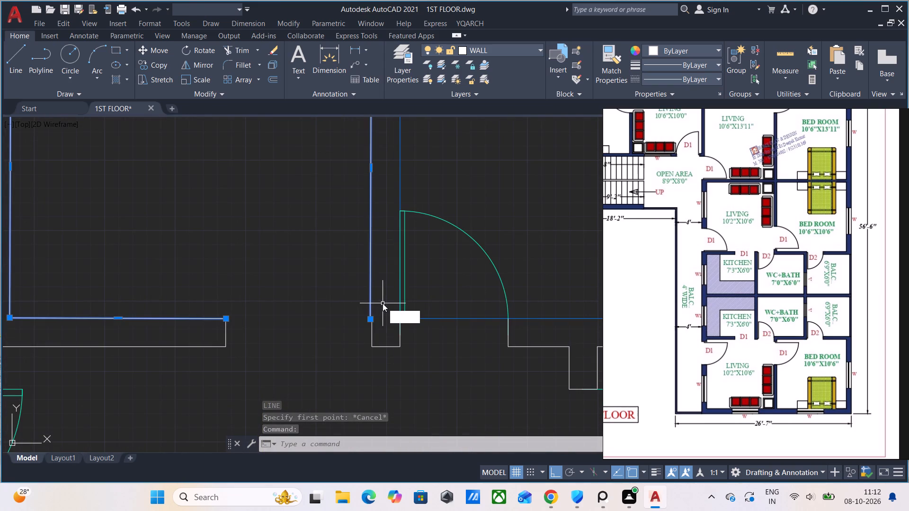
pyautogui.press('Return')
pyautogui.scroll(2, 365, 324)
pyautogui.click(374, 313)
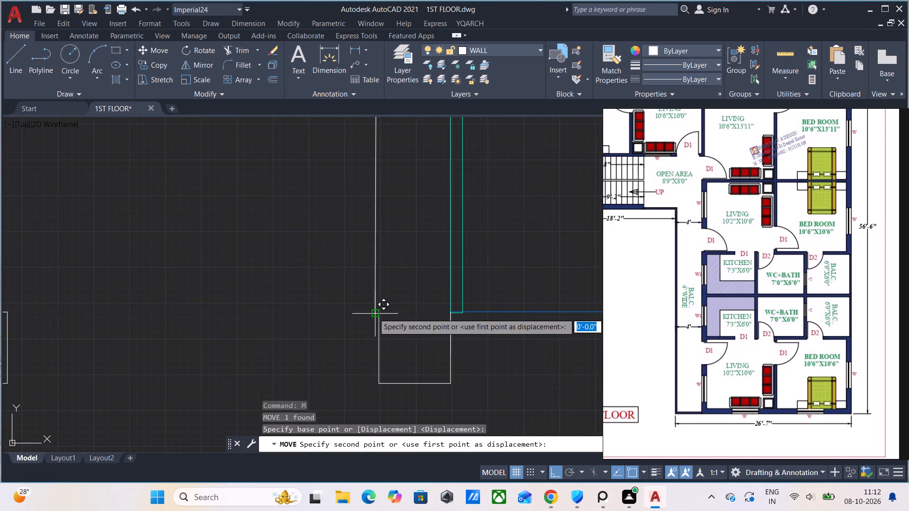
pyautogui.click(381, 312)
# Trim the lower counter outline's short overhang past the jamb of the kitchen door opening.
pyautogui.scroll(-2, 416, 265)
pyautogui.moveTo(322, 317); pyautogui.dragTo(332, 345, button='middle')
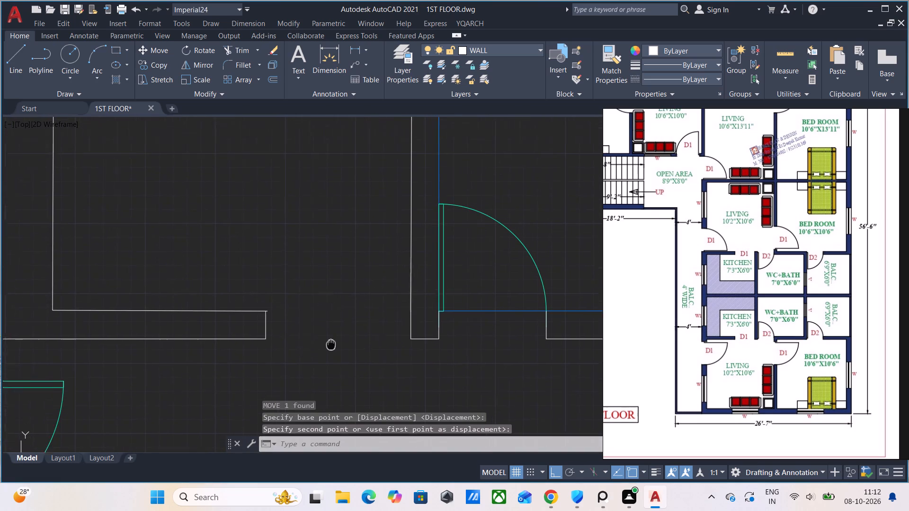
pyautogui.moveTo(332, 345); pyautogui.dragTo(336, 352, button='middle')
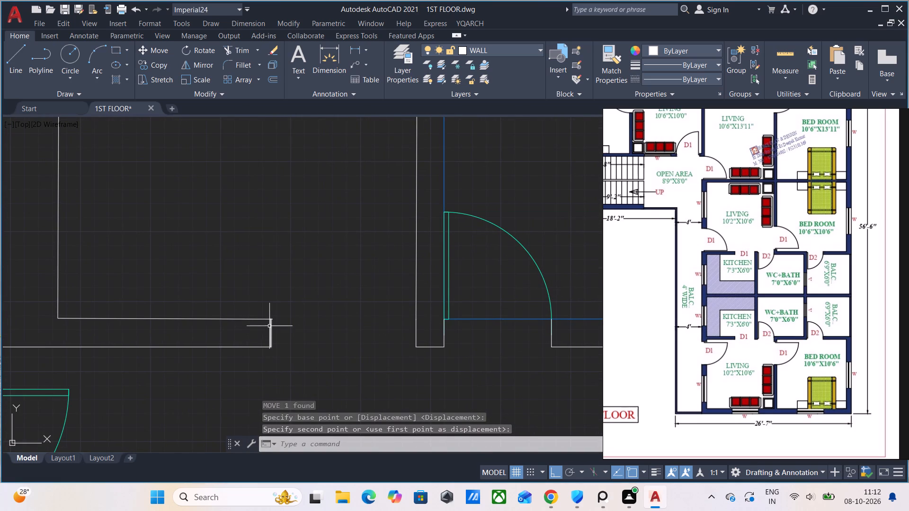
pyautogui.scroll(1, 277, 323)
pyautogui.write('TR')
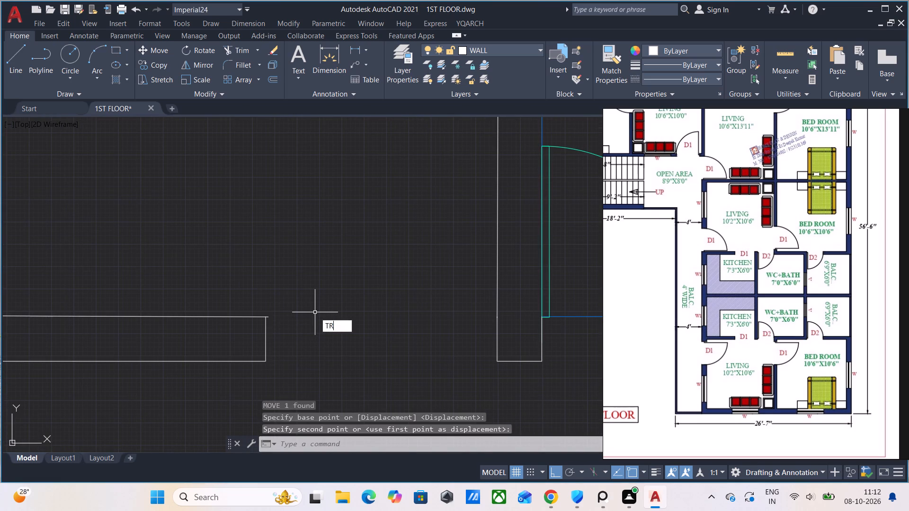
pyautogui.press('Return')
pyautogui.moveTo(268, 314); pyautogui.dragTo(270, 325)
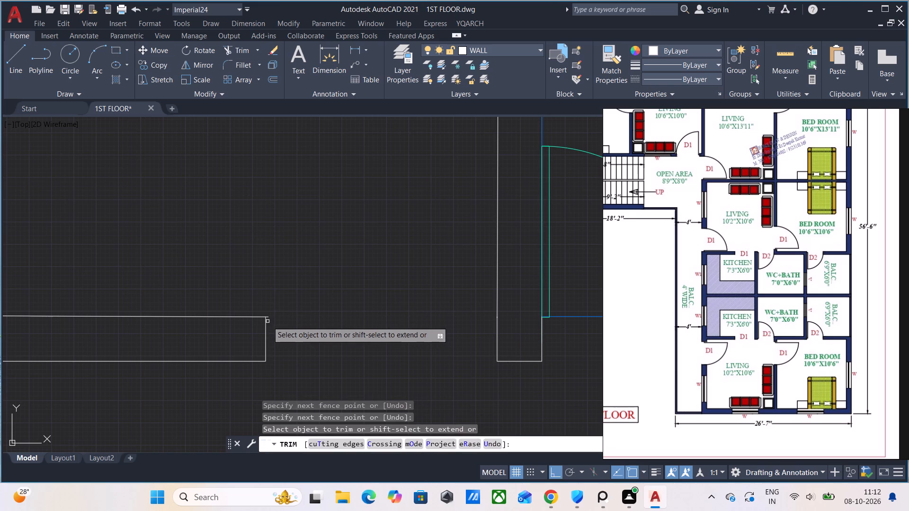
pyautogui.moveTo(268, 321); pyautogui.dragTo(269, 314)
pyautogui.click(267, 303)
pyautogui.scroll(-2, 292, 293)
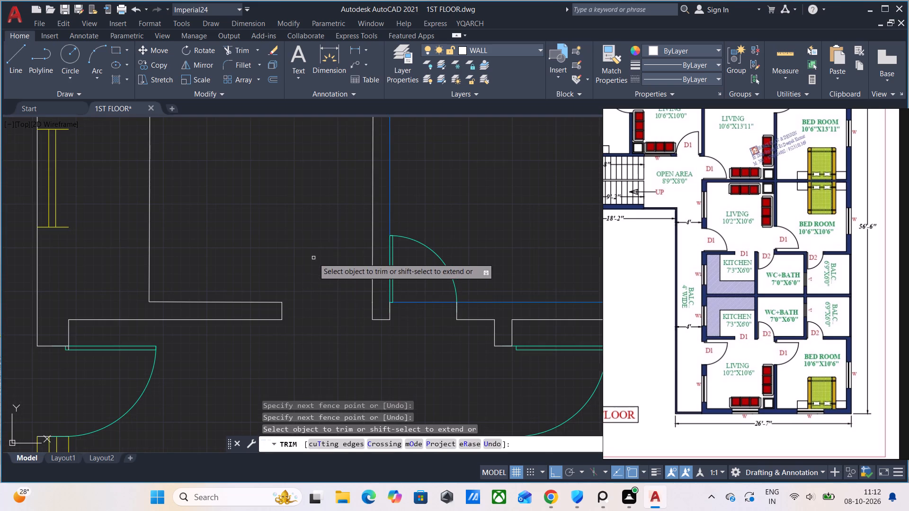
pyautogui.press('Escape')
# Redraw the lower kitchen's inner wall outline with WALL lines, from the counter's upper-right corner up, across to the window wall, and down to the bottom wall.
pyautogui.moveTo(319, 247); pyautogui.dragTo(308, 394, button='middle')
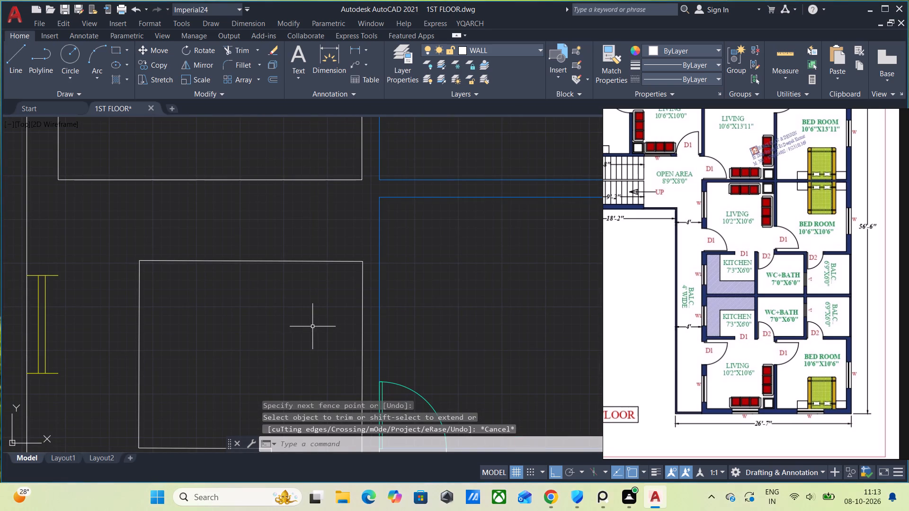
pyautogui.press('l')
pyautogui.press('Return')
pyautogui.click(363, 262)
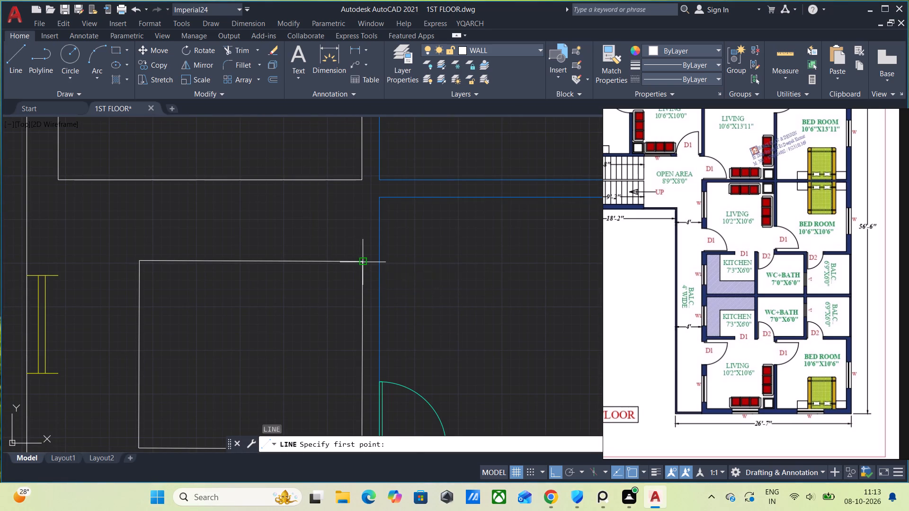
pyautogui.click(363, 194)
pyautogui.moveTo(189, 212); pyautogui.dragTo(396, 242, button='middle')
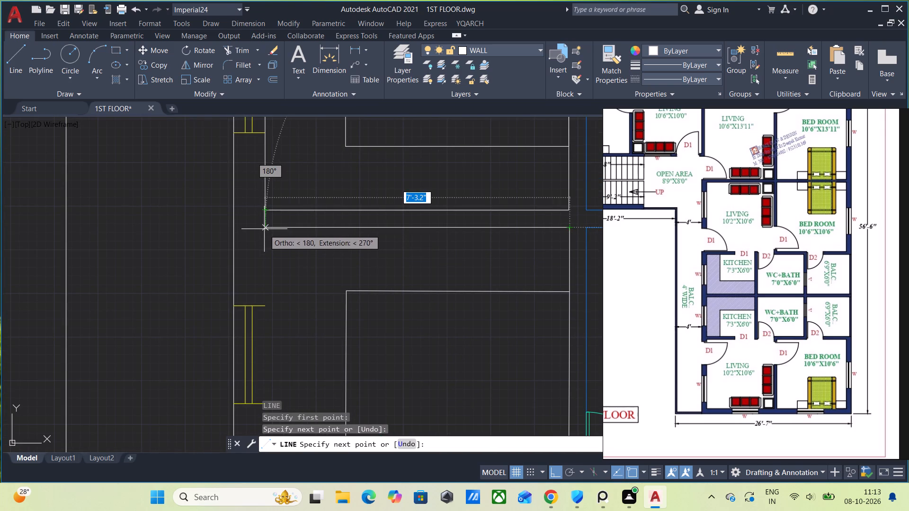
pyautogui.click(265, 228)
pyautogui.moveTo(269, 353); pyautogui.dragTo(278, 176, button='middle')
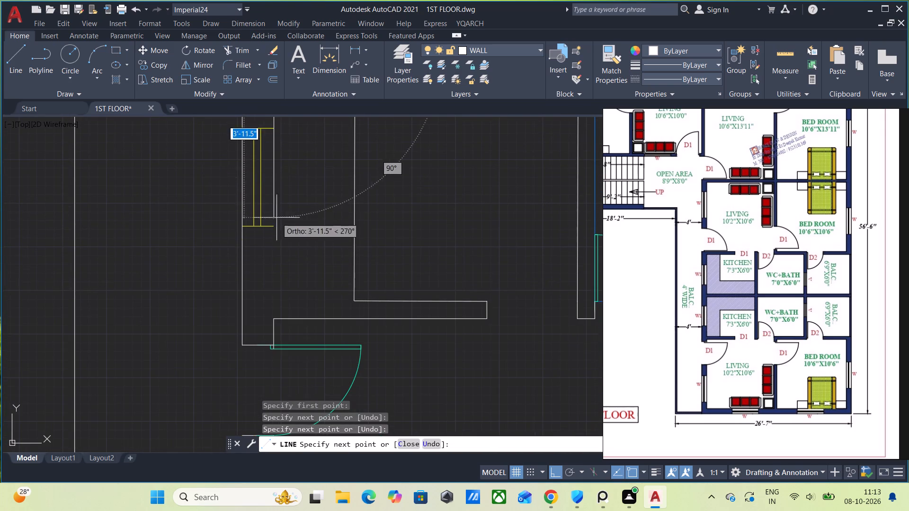
pyautogui.click(273, 317)
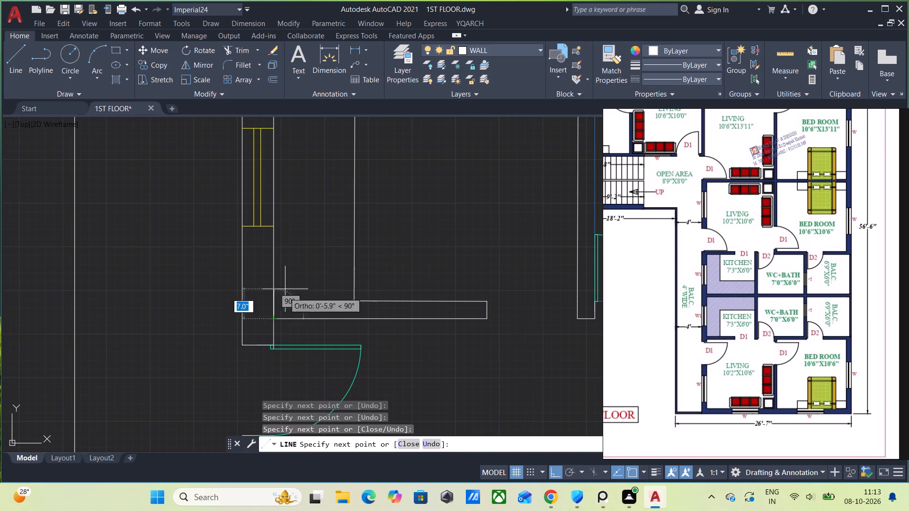
pyautogui.scroll(-2, 297, 287)
pyautogui.moveTo(298, 293); pyautogui.dragTo(259, 301, button='middle')
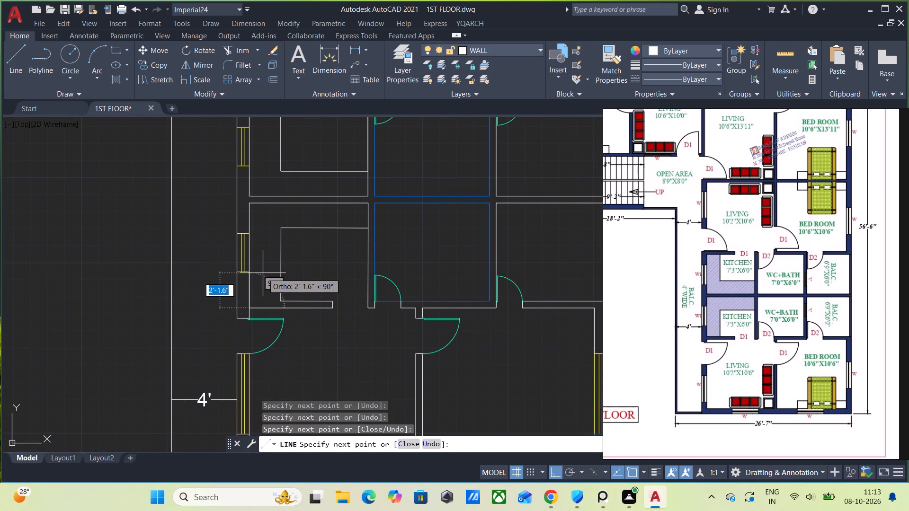
pyautogui.press('Escape')
# Look over the whole 1st-floor plan, checking the reworked kitchens and the surrounding rooms.
pyautogui.moveTo(323, 335); pyautogui.dragTo(287, 303, button='middle')
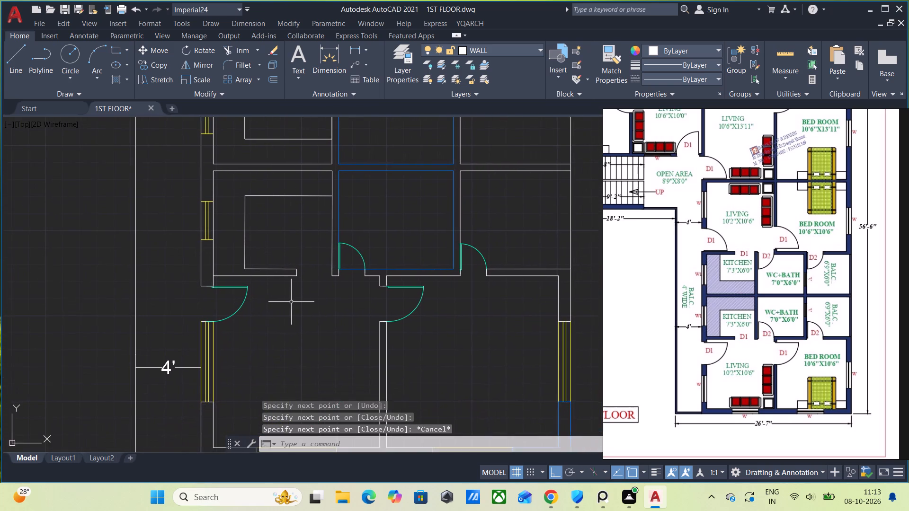
pyautogui.scroll(-3, 293, 302)
pyautogui.scroll(1, 314, 294)
pyautogui.moveTo(372, 351); pyautogui.dragTo(365, 364, button='middle')
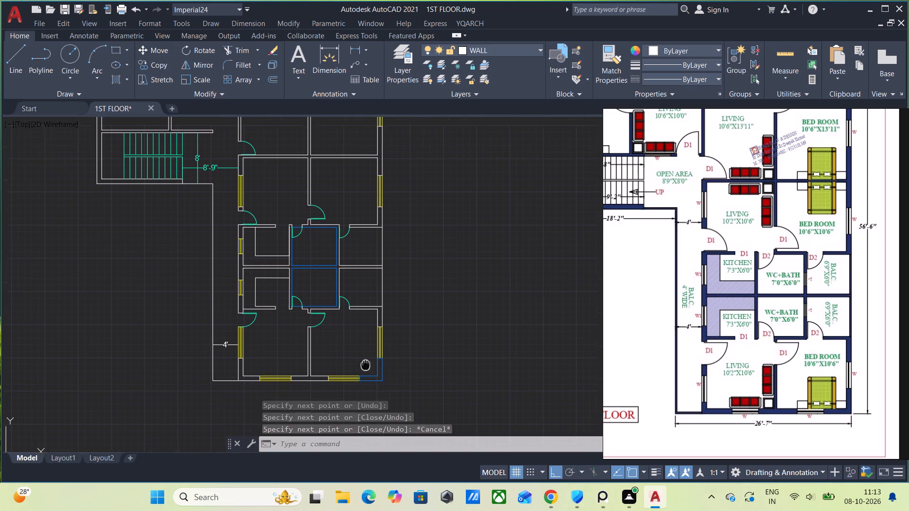
pyautogui.moveTo(365, 364); pyautogui.dragTo(363, 383, button='middle')
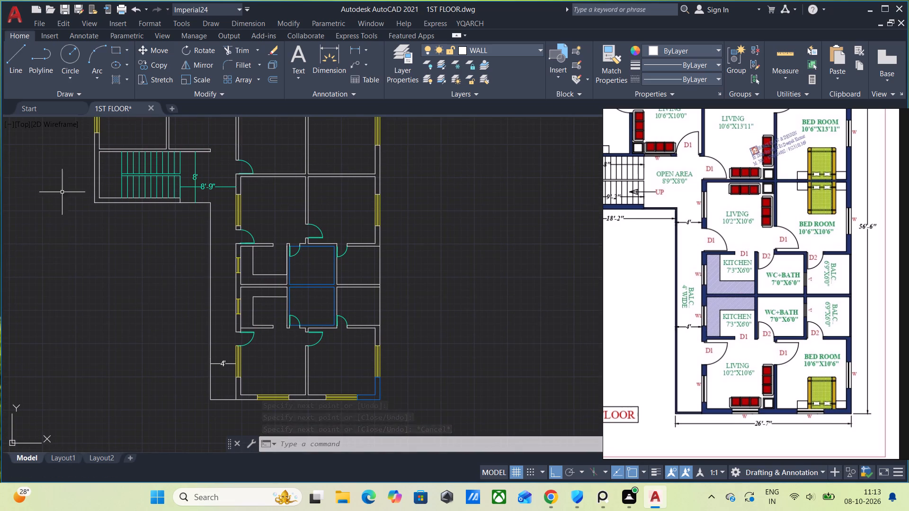
pyautogui.moveTo(222, 269); pyautogui.dragTo(223, 307, button='middle')
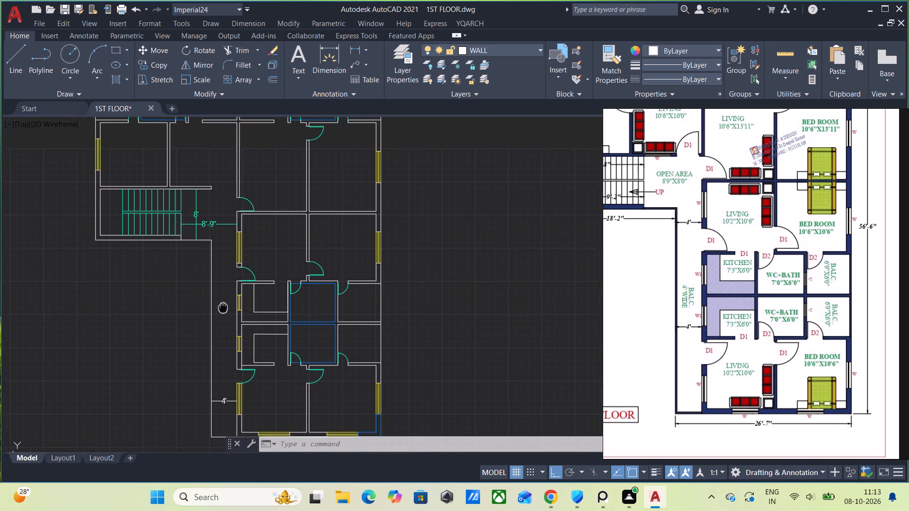
pyautogui.moveTo(223, 307); pyautogui.dragTo(214, 322, button='middle')
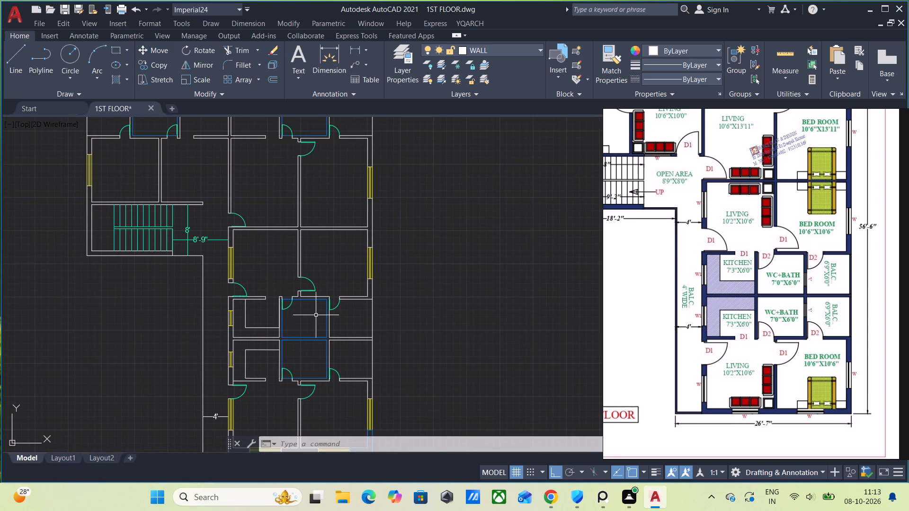
pyautogui.scroll(-2, 442, 301)
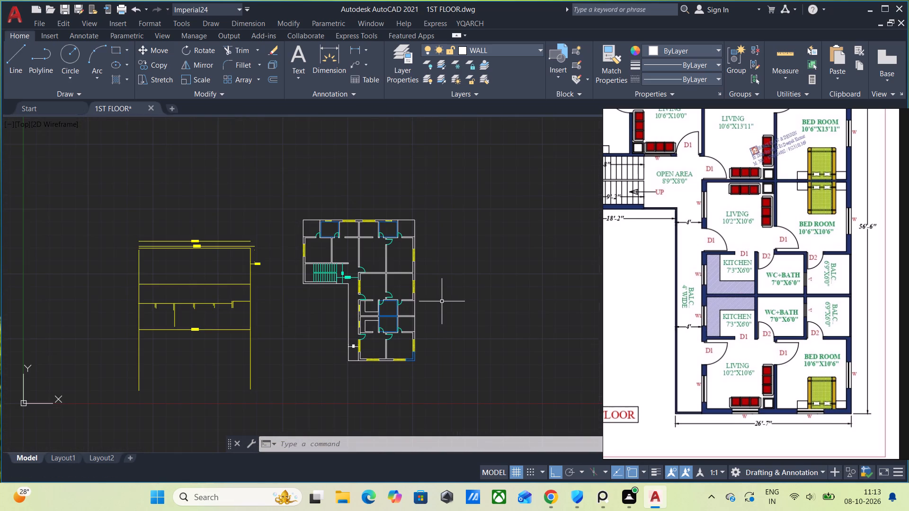
# Save the drawing.
pyautogui.hotkey('ctrl', 's')
# Check the kitchen hatching in the reference and make Wall hatch the current layer.
pyautogui.scroll(1, 476, 300)
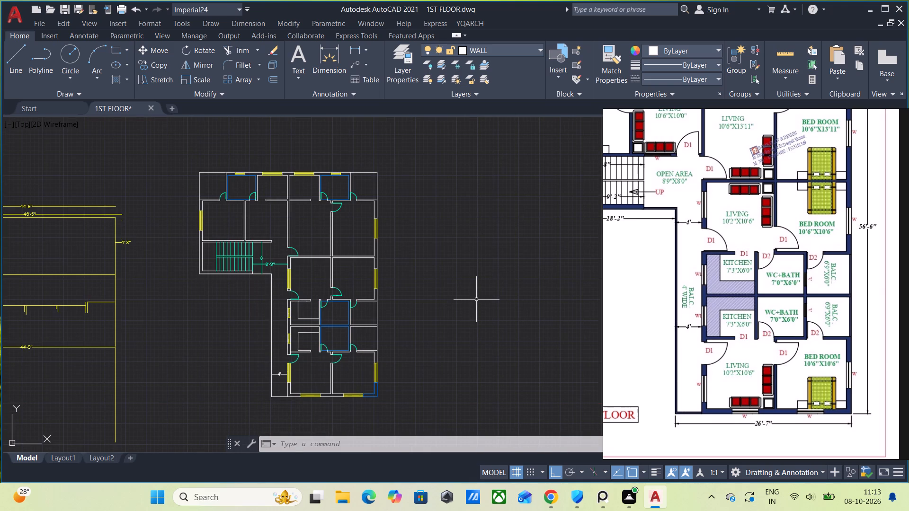
pyautogui.scroll(-2, 830, 316)
pyautogui.scroll(3, 795, 334)
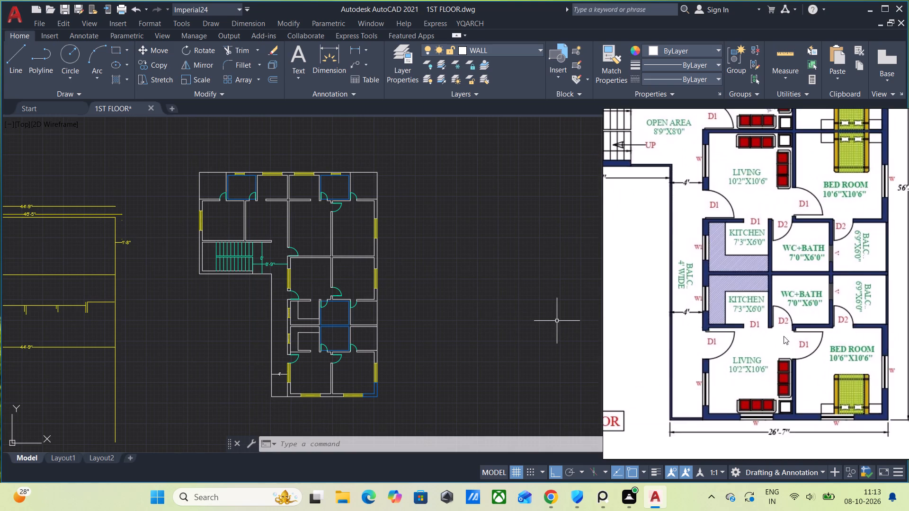
pyautogui.scroll(2, 768, 346)
pyautogui.click(423, 297)
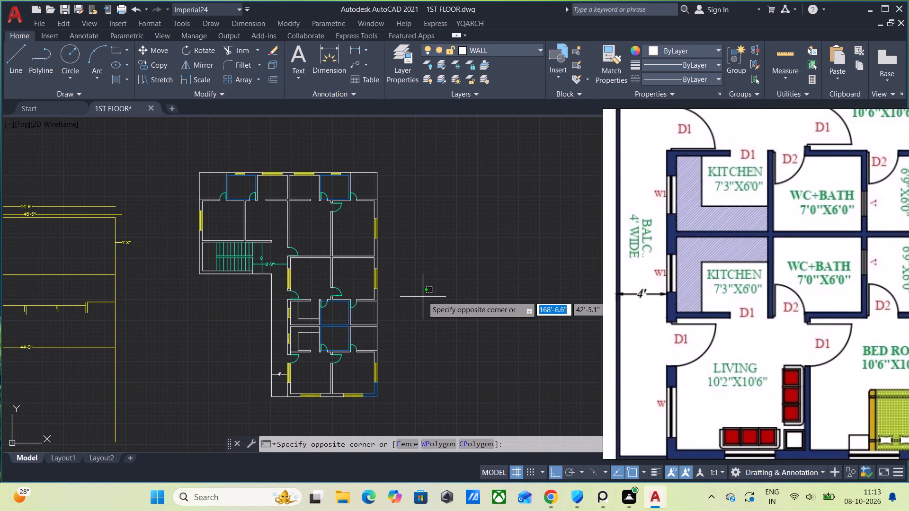
pyautogui.press('h')
pyautogui.press('Return')
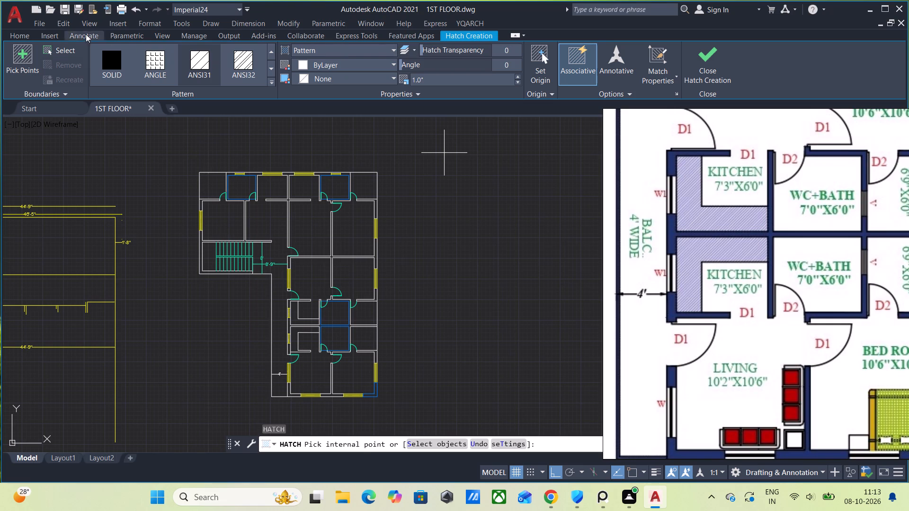
pyautogui.click(18, 36)
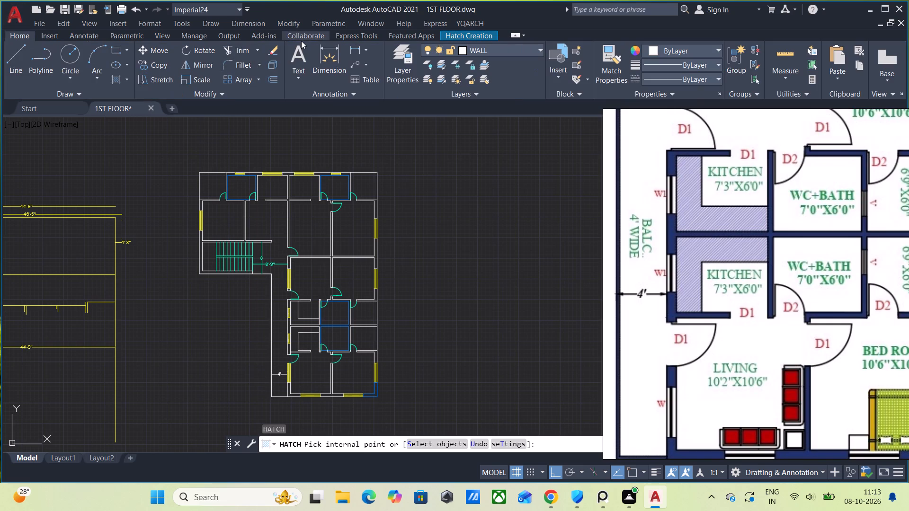
pyautogui.click(396, 55)
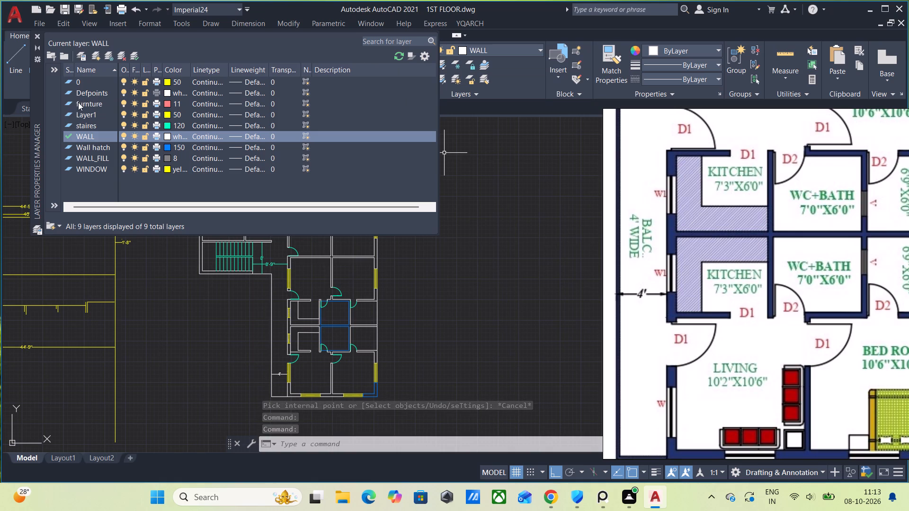
pyautogui.click(86, 149)
pyautogui.click(137, 55)
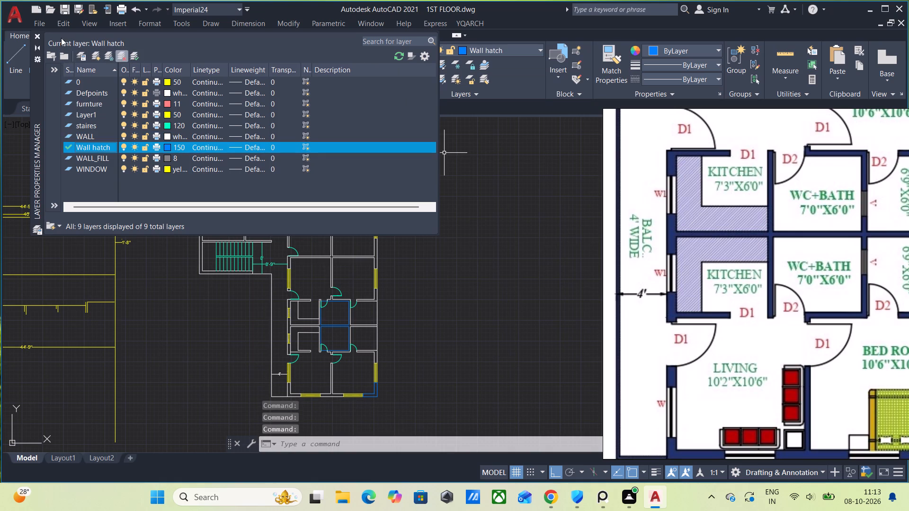
pyautogui.click(36, 32)
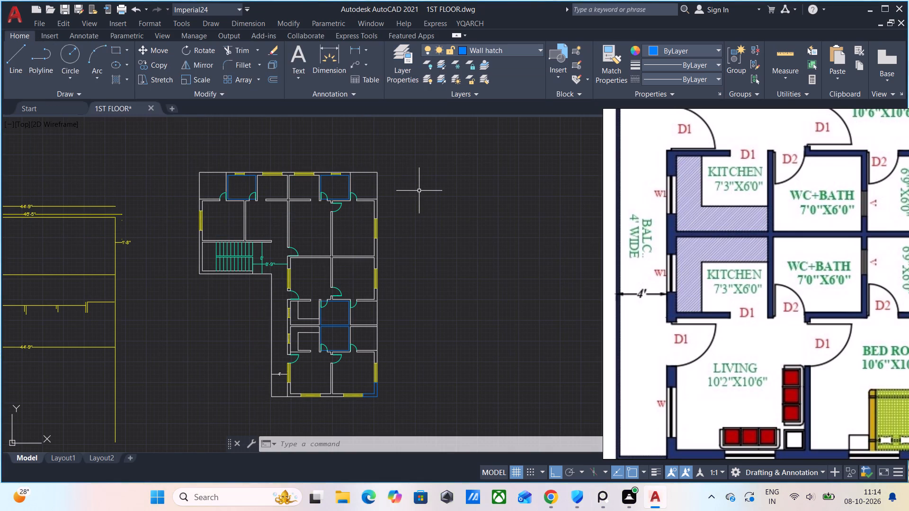
# Start a SOLID hatch and fill the east-side walls of the middle rooms and the bottom exterior wall segments, including both corners.
pyautogui.press('h')
pyautogui.press('Return')
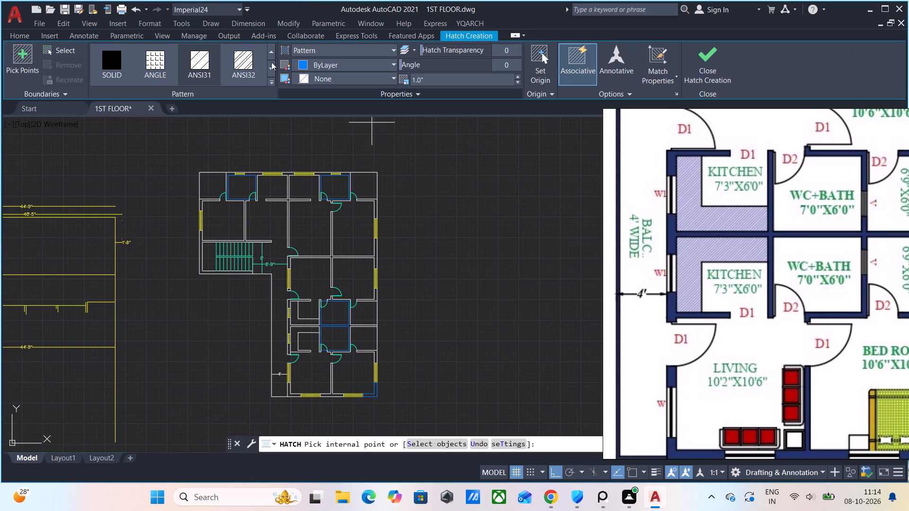
pyautogui.click(114, 56)
pyautogui.scroll(2, 315, 269)
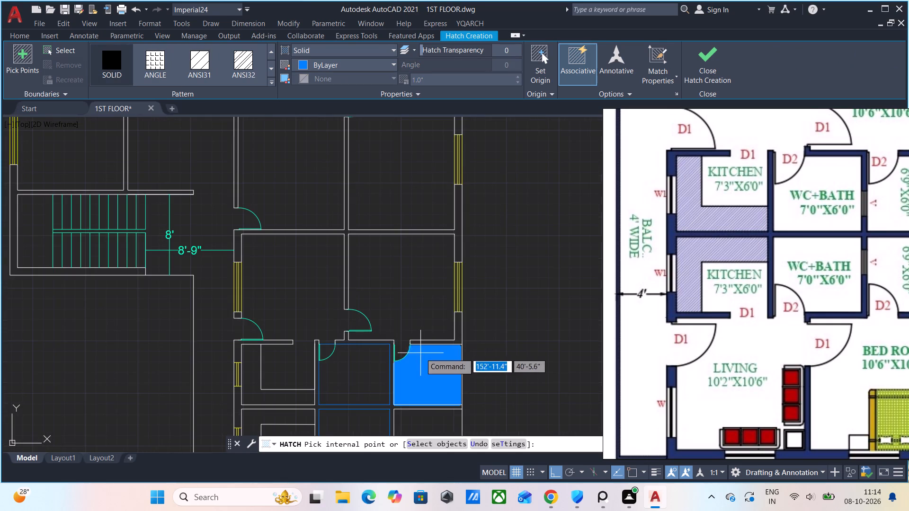
pyautogui.scroll(1, 426, 345)
pyautogui.click(469, 342)
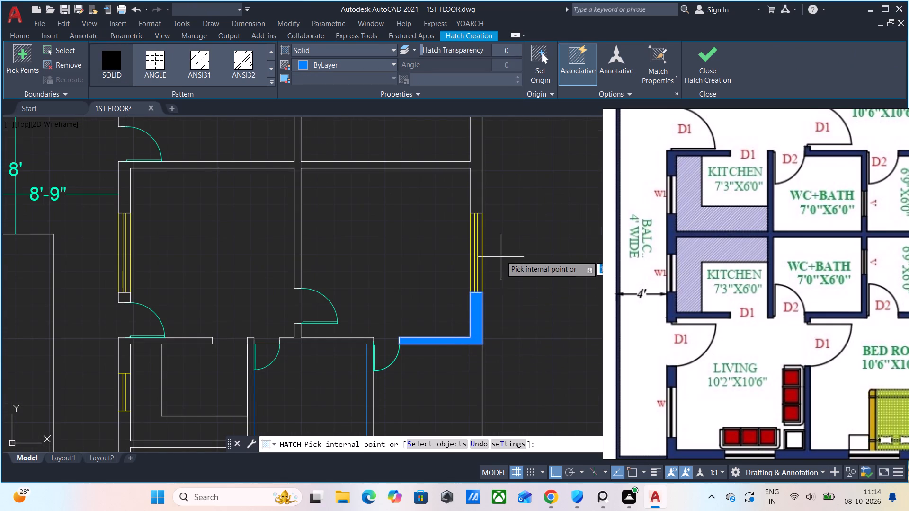
pyautogui.click(476, 189)
pyautogui.scroll(-3, 478, 188)
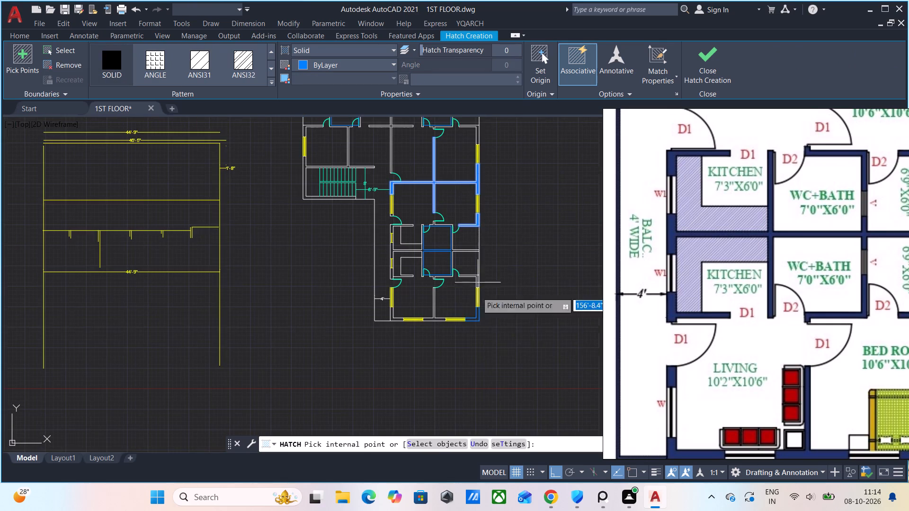
pyautogui.scroll(2, 483, 339)
pyautogui.click(465, 290)
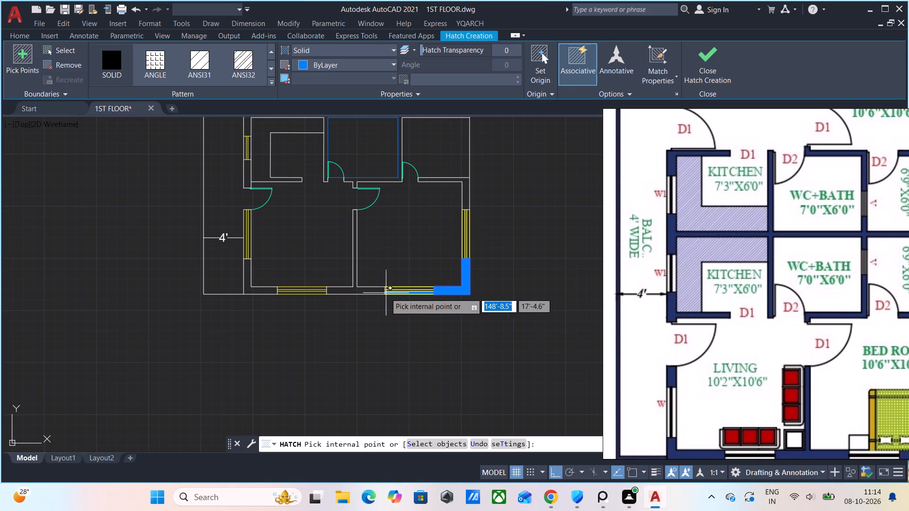
pyautogui.click(369, 292)
pyautogui.click(259, 291)
pyautogui.moveTo(305, 256); pyautogui.dragTo(307, 247, button='middle')
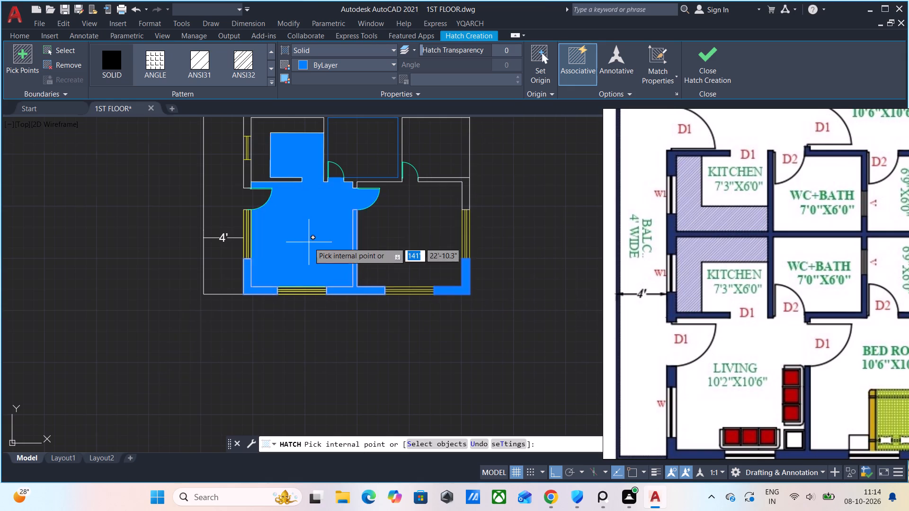
# Fill the window-side wall pieces beside the kitchens and the walls around the kitchens and central WC+bath rooms with the solid hatch.
pyautogui.moveTo(307, 247); pyautogui.dragTo(280, 397, button='middle')
pyautogui.click(221, 307)
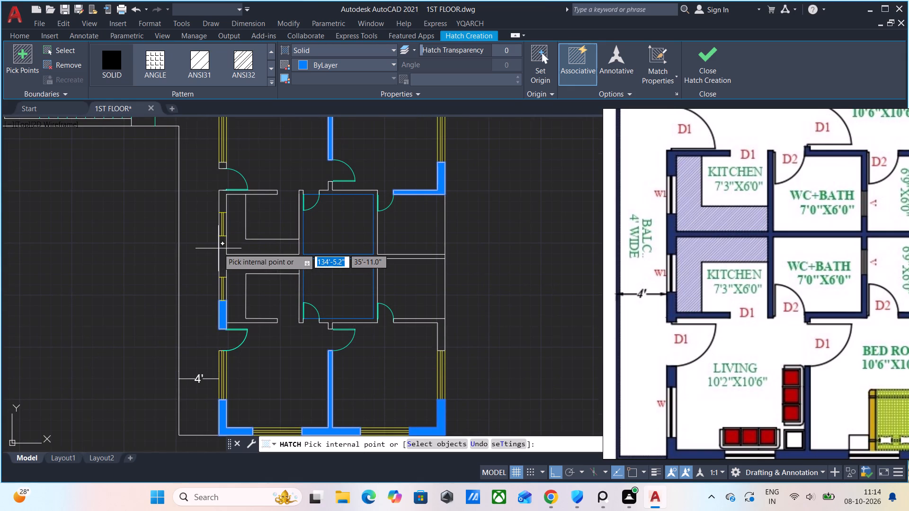
pyautogui.click(218, 248)
pyautogui.click(223, 261)
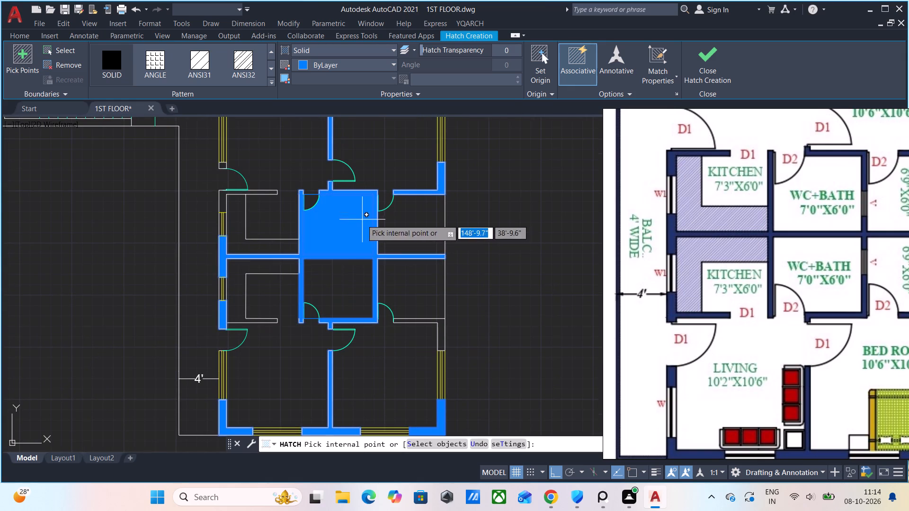
pyautogui.moveTo(359, 248); pyautogui.dragTo(358, 398, button='middle')
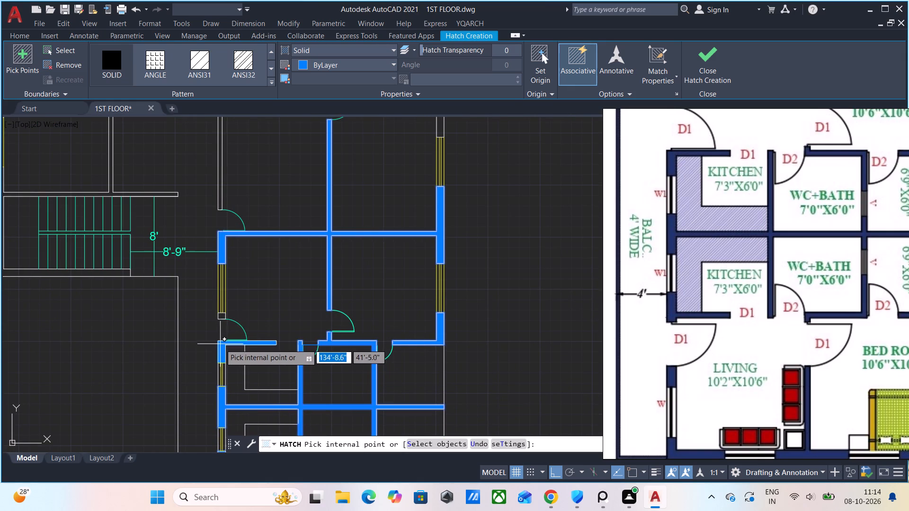
pyautogui.click(221, 345)
pyautogui.click(220, 314)
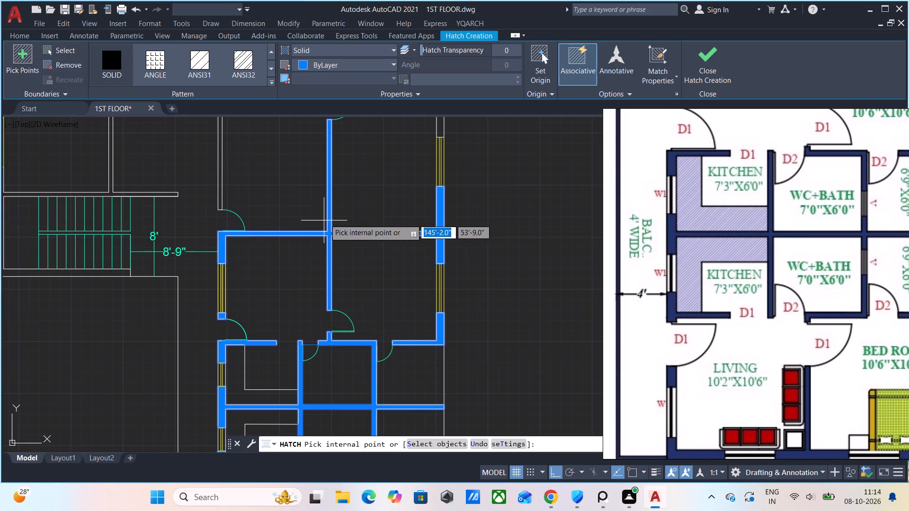
# Fill the upper block's walls with the solid hatch, from the east bedroom across the top bathrooms to the west room and staircase.
pyautogui.moveTo(323, 241); pyautogui.dragTo(284, 412, button='middle')
pyautogui.click(400, 281)
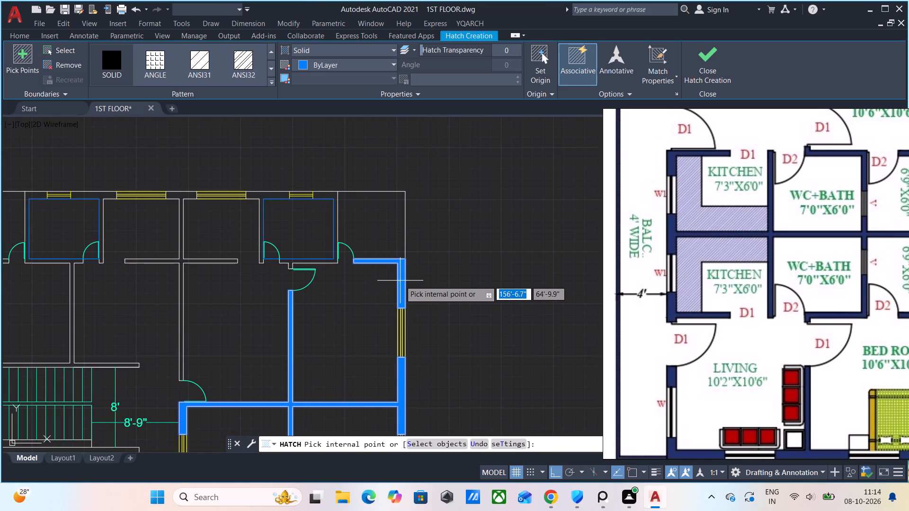
pyautogui.click(333, 261)
pyautogui.click(276, 197)
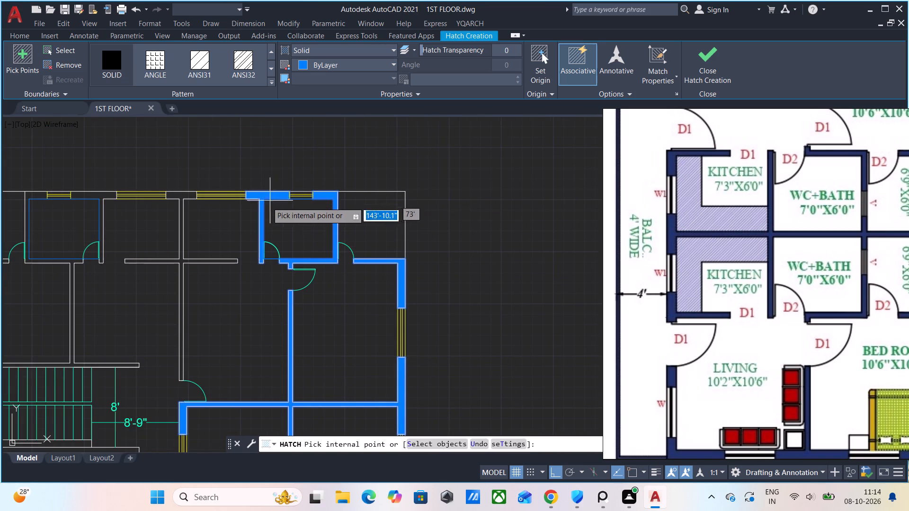
pyautogui.click(183, 262)
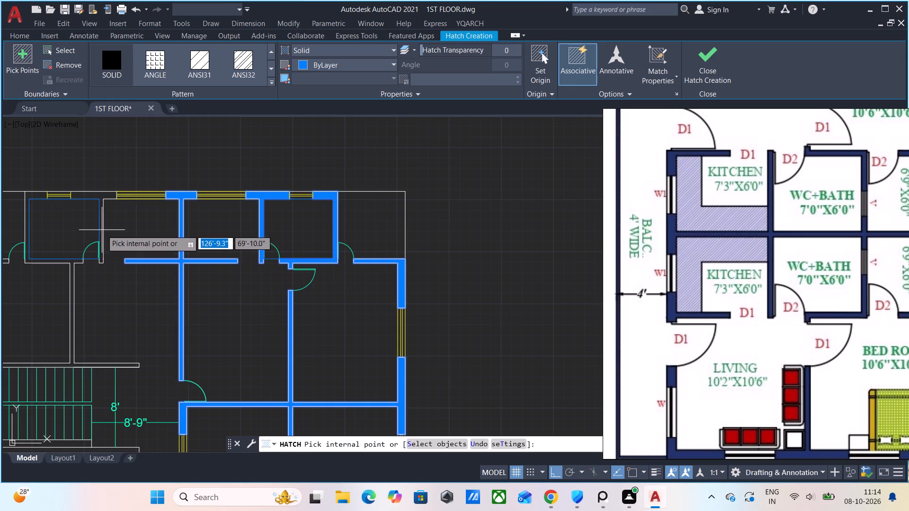
pyautogui.click(102, 228)
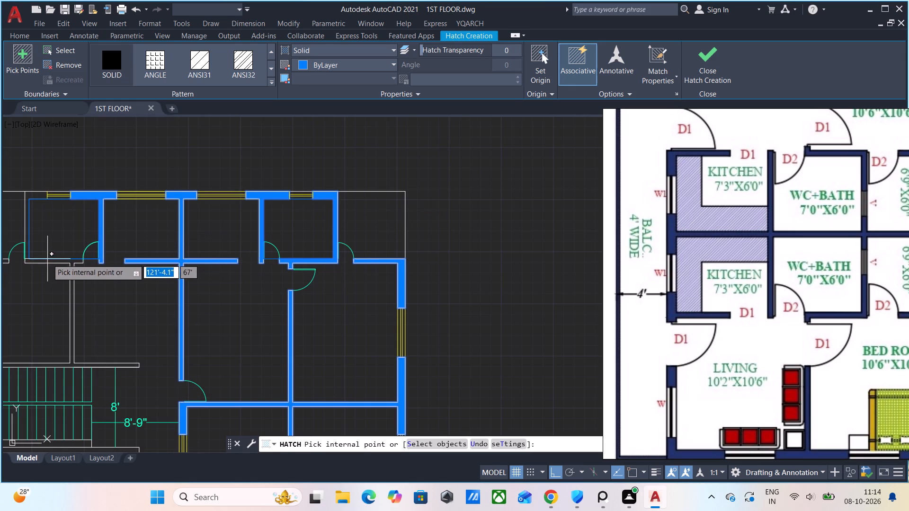
pyautogui.click(28, 193)
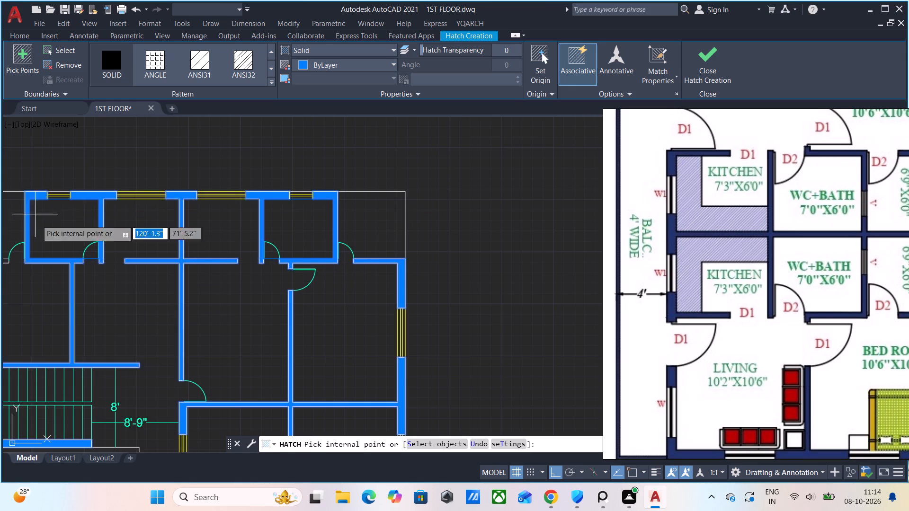
pyautogui.scroll(-2, 46, 297)
pyautogui.moveTo(78, 321); pyautogui.dragTo(254, 275, button='middle')
pyautogui.scroll(3, 203, 247)
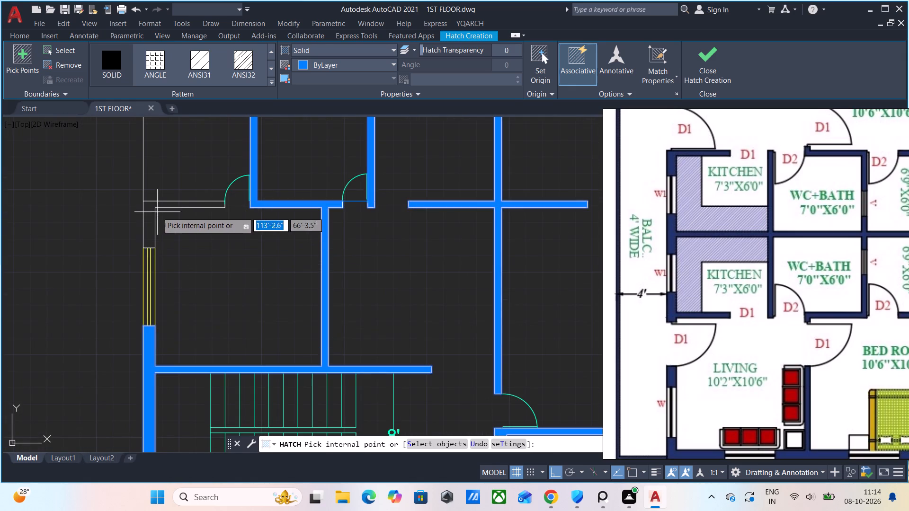
pyautogui.click(151, 208)
# Check the plan for unfilled walls, fill the wall corner above the bottom bedroom's east window, and finish the solid hatch.
pyautogui.scroll(-3, 207, 279)
pyautogui.moveTo(310, 341); pyautogui.dragTo(287, 306, button='middle')
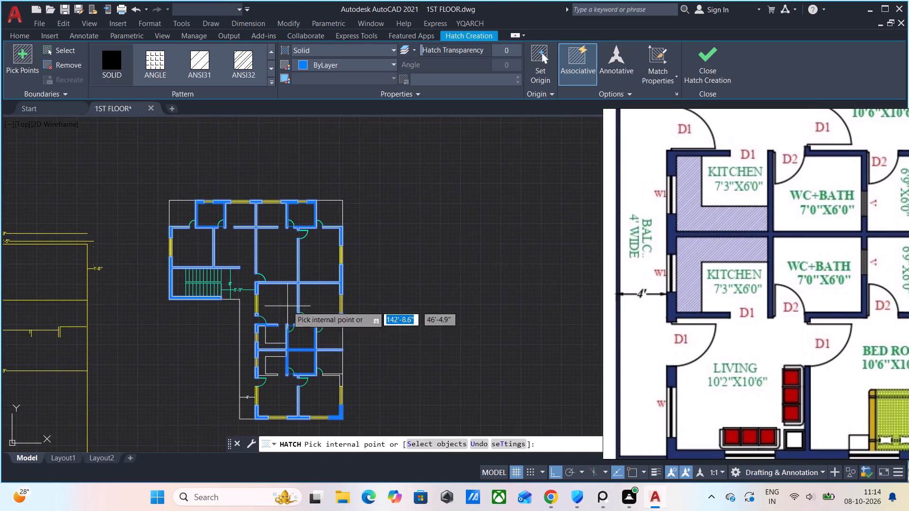
pyautogui.scroll(2, 400, 361)
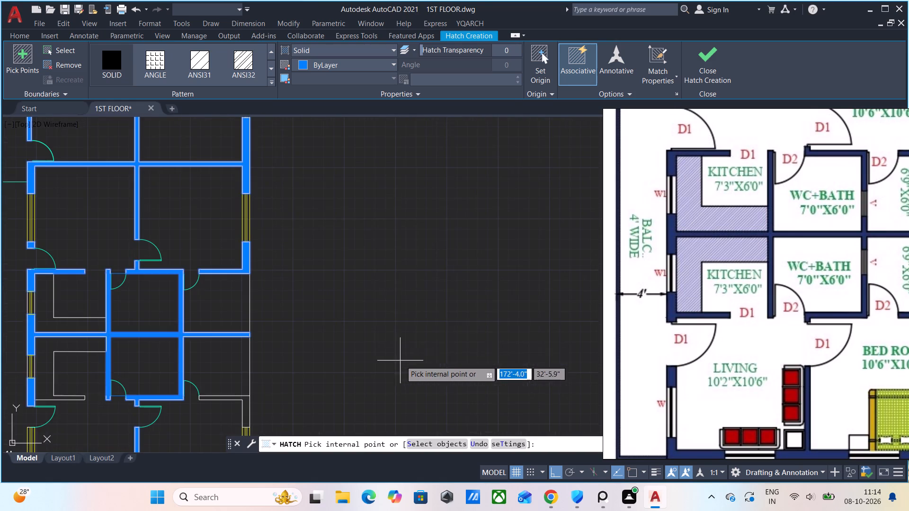
pyautogui.moveTo(374, 244); pyautogui.dragTo(564, 363, button='middle')
pyautogui.scroll(-2, 541, 318)
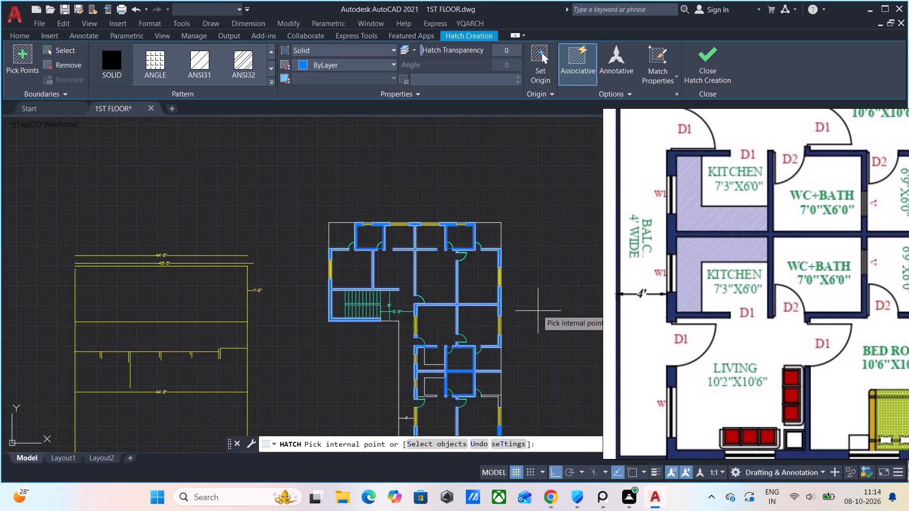
pyautogui.scroll(1, 528, 300)
pyautogui.moveTo(521, 301); pyautogui.dragTo(482, 303, button='middle')
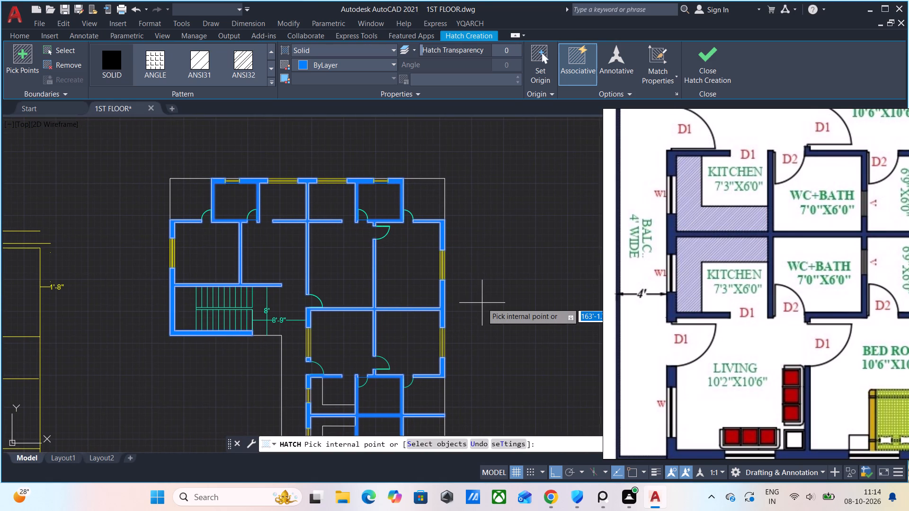
pyautogui.scroll(-1, 497, 339)
pyautogui.moveTo(514, 369); pyautogui.dragTo(470, 306, button='middle')
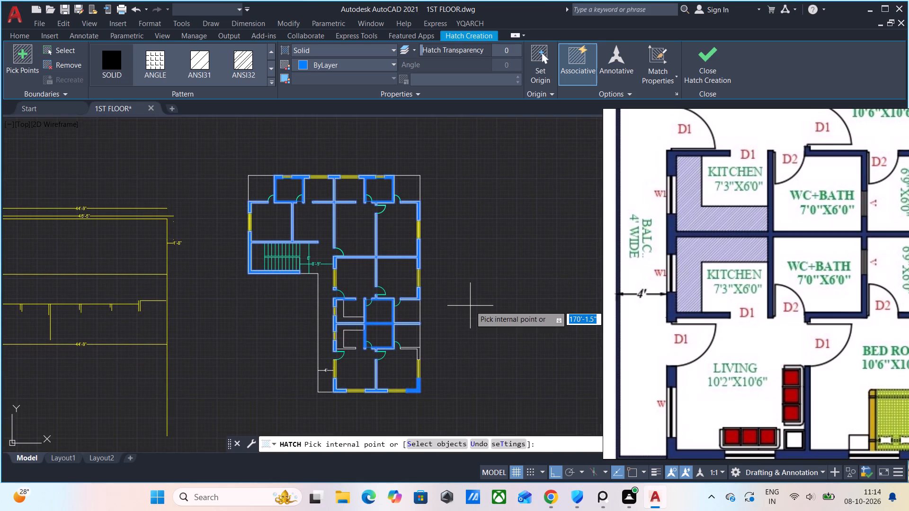
pyautogui.scroll(2, 438, 348)
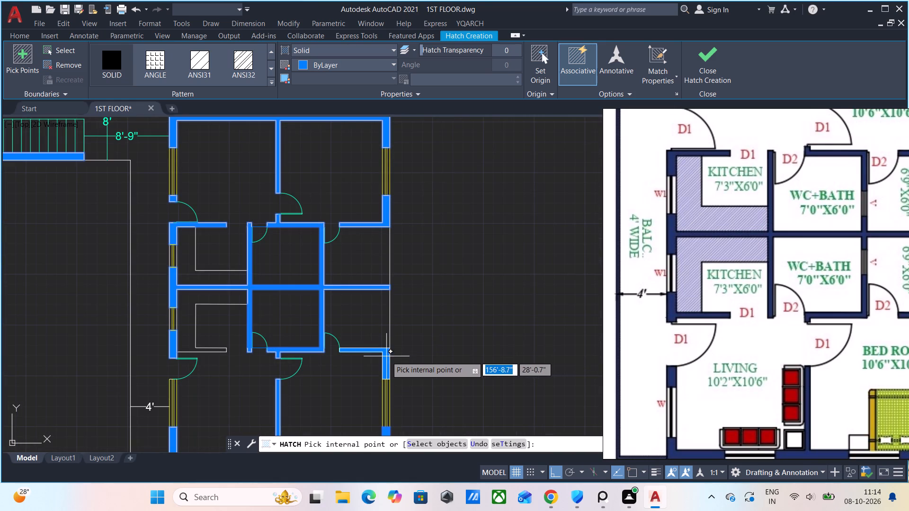
pyautogui.click(386, 356)
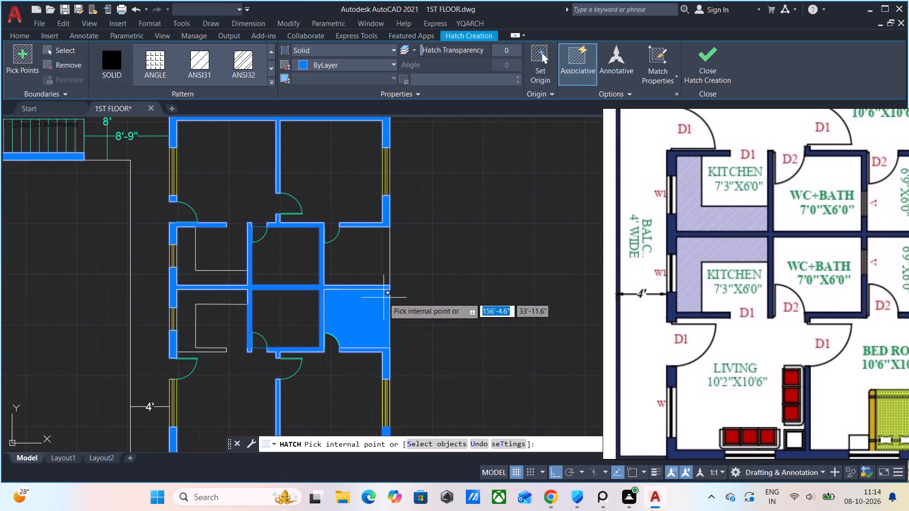
pyautogui.scroll(-1, 468, 300)
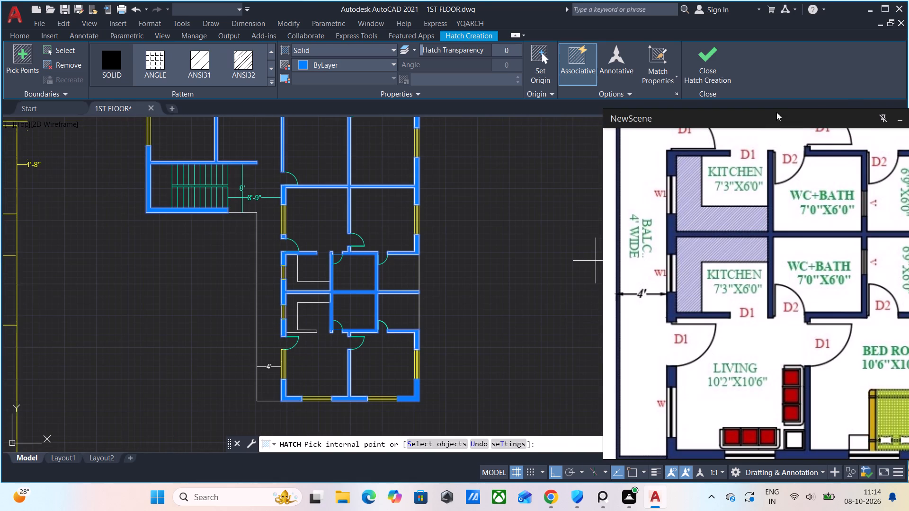
pyautogui.click(715, 53)
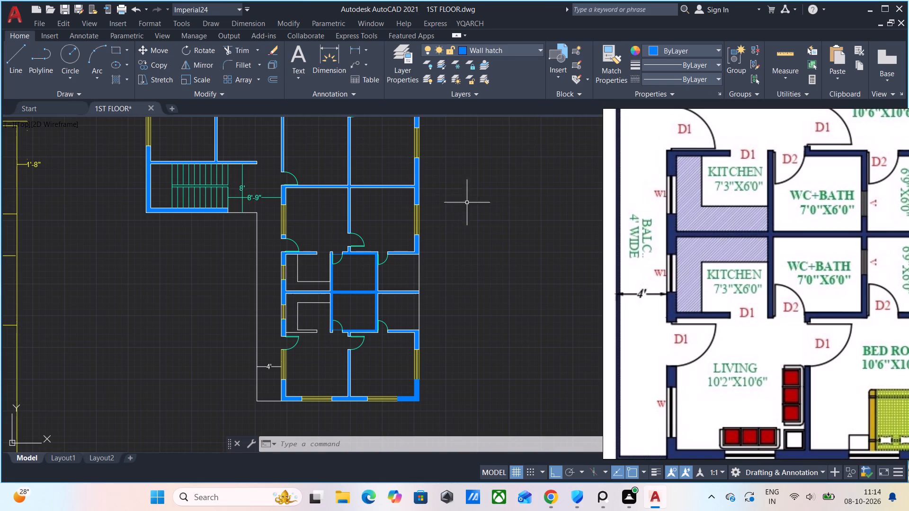
# Hatch the upper kitchen's L-shaped counter with the ANSI31 pattern.
pyautogui.press('h')
pyautogui.press('Return')
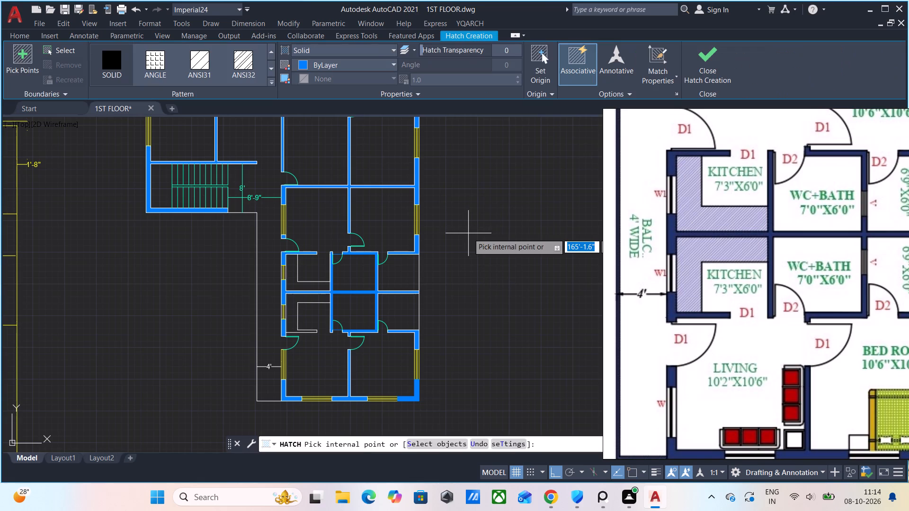
pyautogui.click(201, 61)
pyautogui.scroll(1, 319, 292)
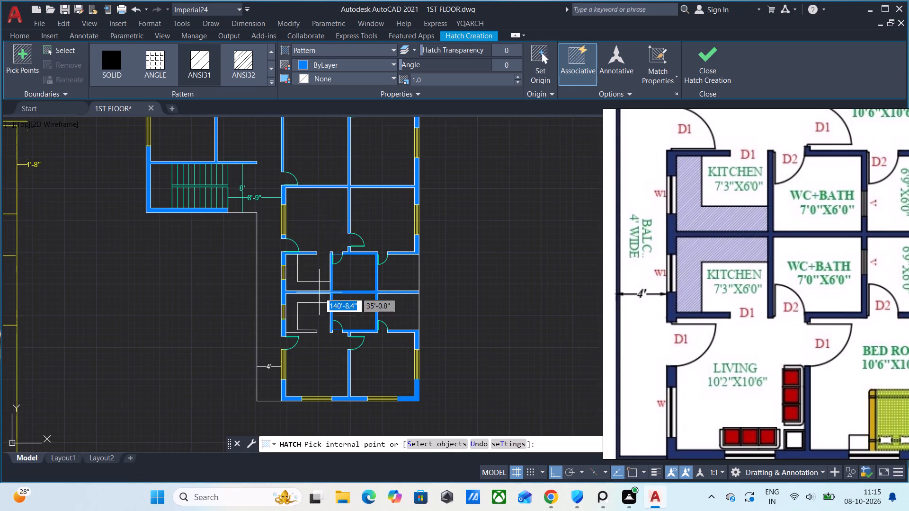
pyautogui.click(277, 281)
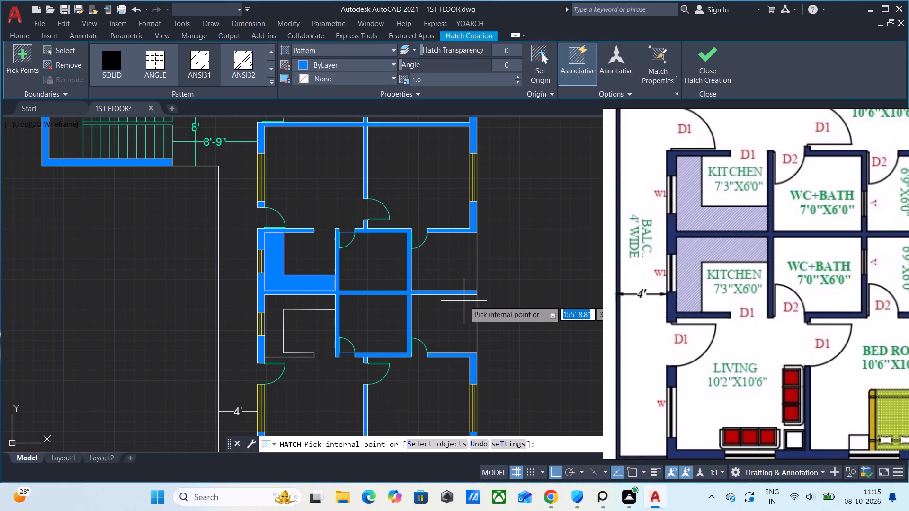
pyautogui.press('Escape')
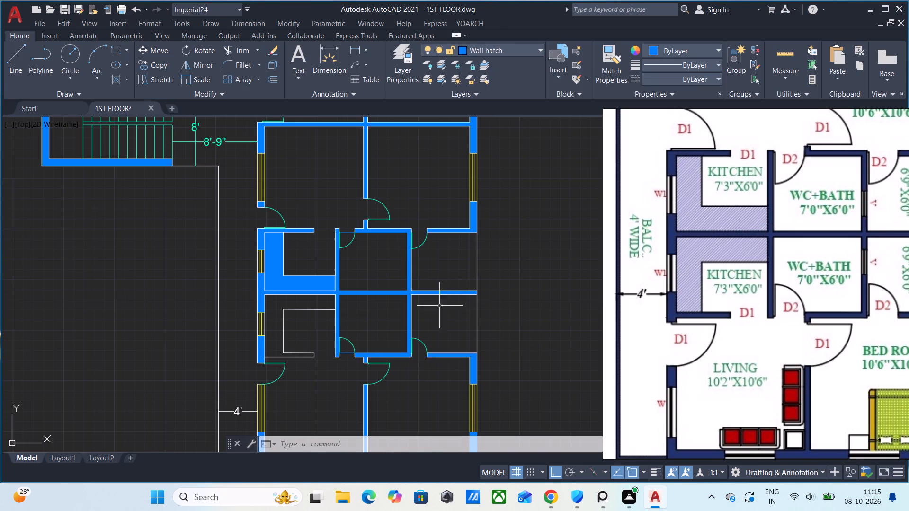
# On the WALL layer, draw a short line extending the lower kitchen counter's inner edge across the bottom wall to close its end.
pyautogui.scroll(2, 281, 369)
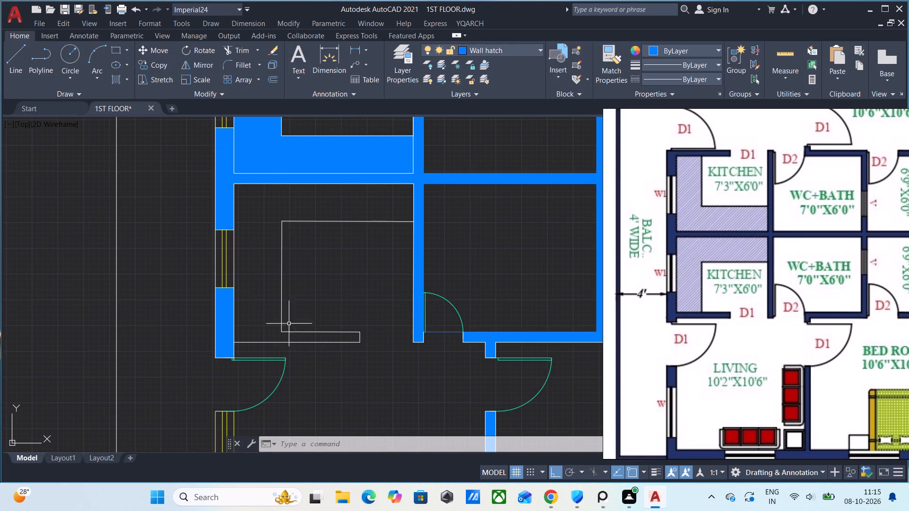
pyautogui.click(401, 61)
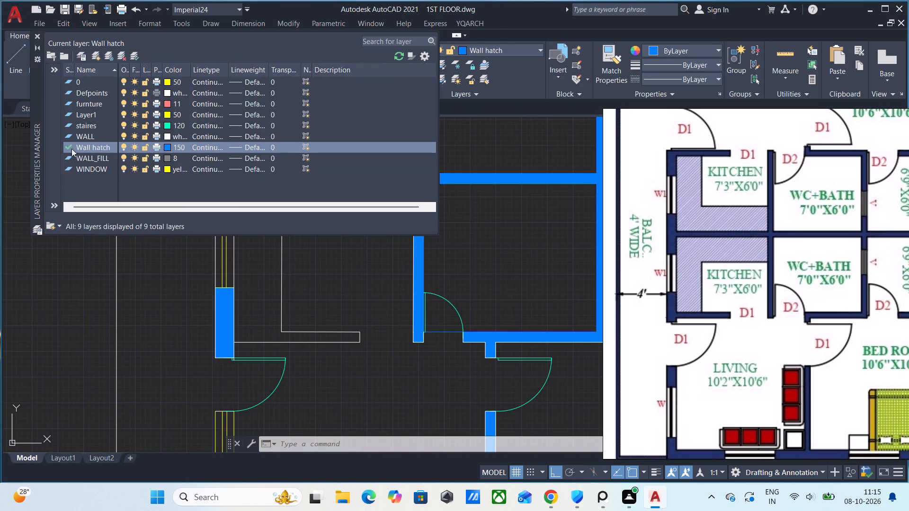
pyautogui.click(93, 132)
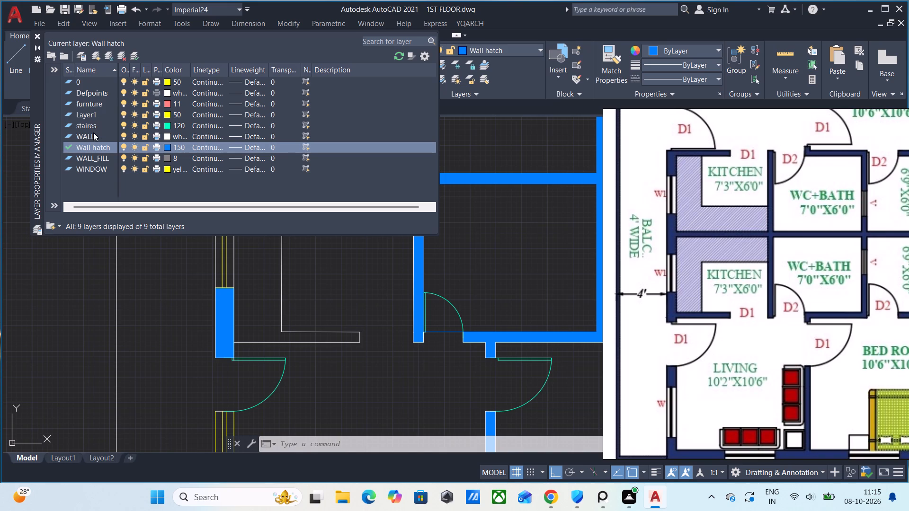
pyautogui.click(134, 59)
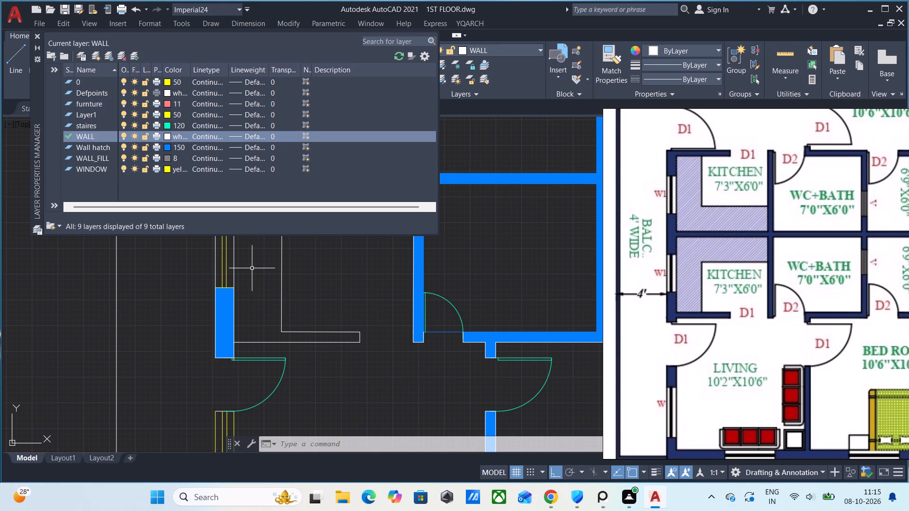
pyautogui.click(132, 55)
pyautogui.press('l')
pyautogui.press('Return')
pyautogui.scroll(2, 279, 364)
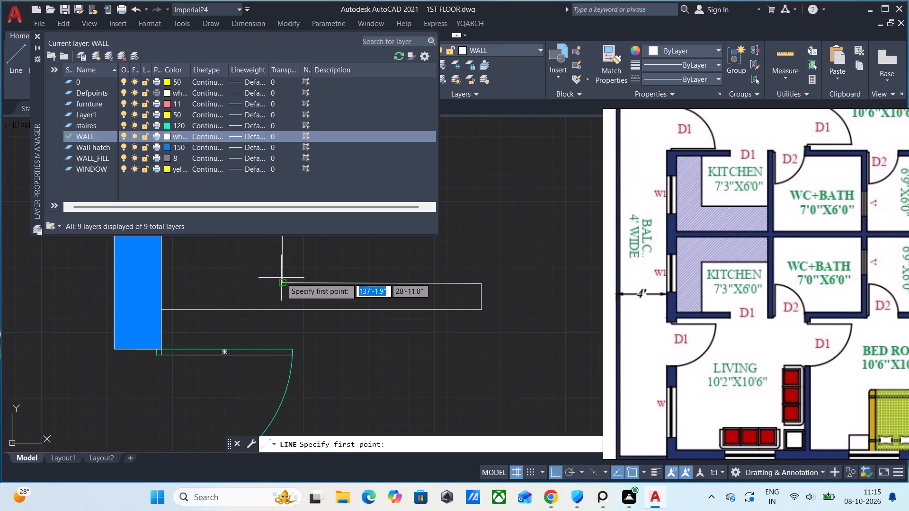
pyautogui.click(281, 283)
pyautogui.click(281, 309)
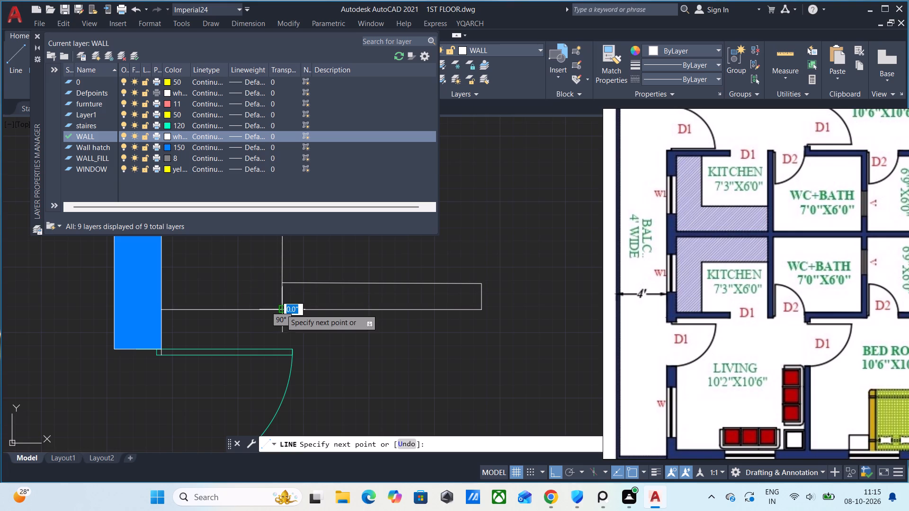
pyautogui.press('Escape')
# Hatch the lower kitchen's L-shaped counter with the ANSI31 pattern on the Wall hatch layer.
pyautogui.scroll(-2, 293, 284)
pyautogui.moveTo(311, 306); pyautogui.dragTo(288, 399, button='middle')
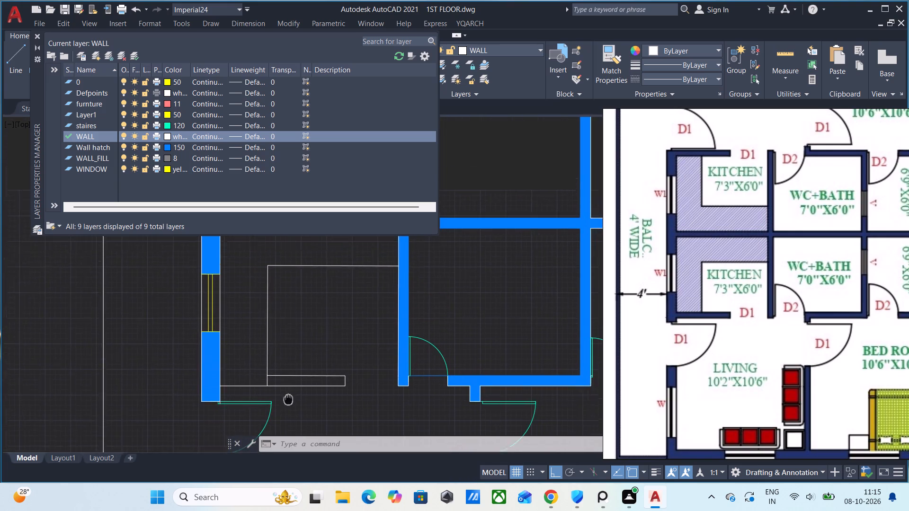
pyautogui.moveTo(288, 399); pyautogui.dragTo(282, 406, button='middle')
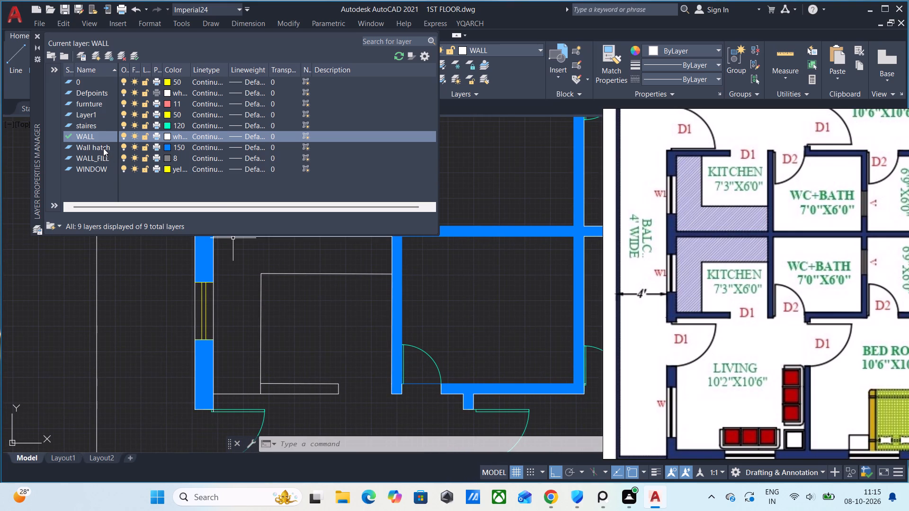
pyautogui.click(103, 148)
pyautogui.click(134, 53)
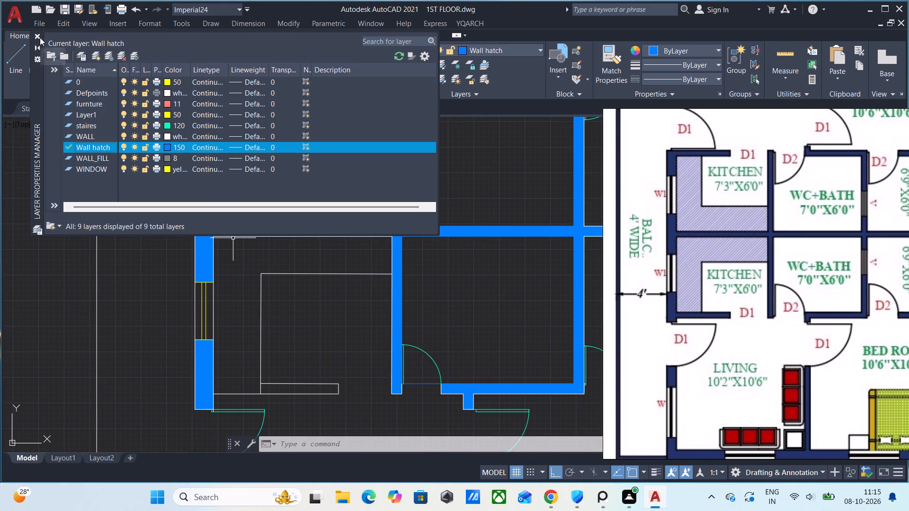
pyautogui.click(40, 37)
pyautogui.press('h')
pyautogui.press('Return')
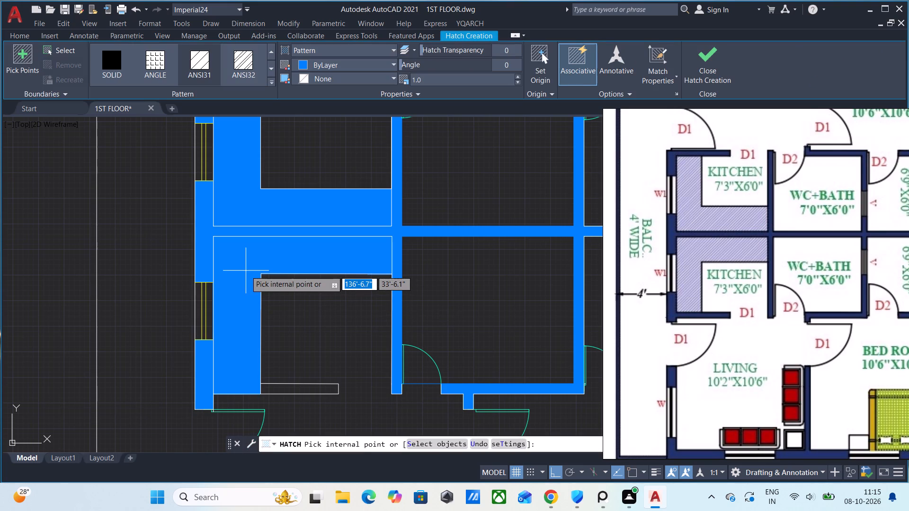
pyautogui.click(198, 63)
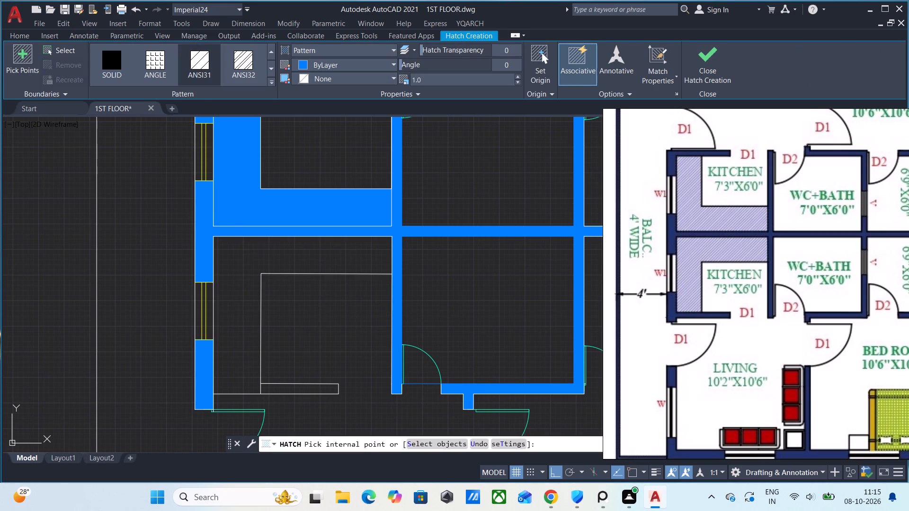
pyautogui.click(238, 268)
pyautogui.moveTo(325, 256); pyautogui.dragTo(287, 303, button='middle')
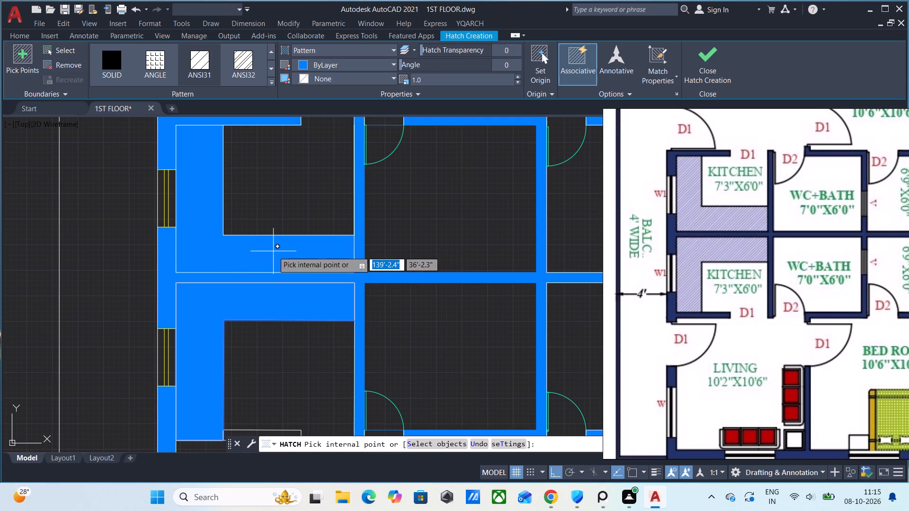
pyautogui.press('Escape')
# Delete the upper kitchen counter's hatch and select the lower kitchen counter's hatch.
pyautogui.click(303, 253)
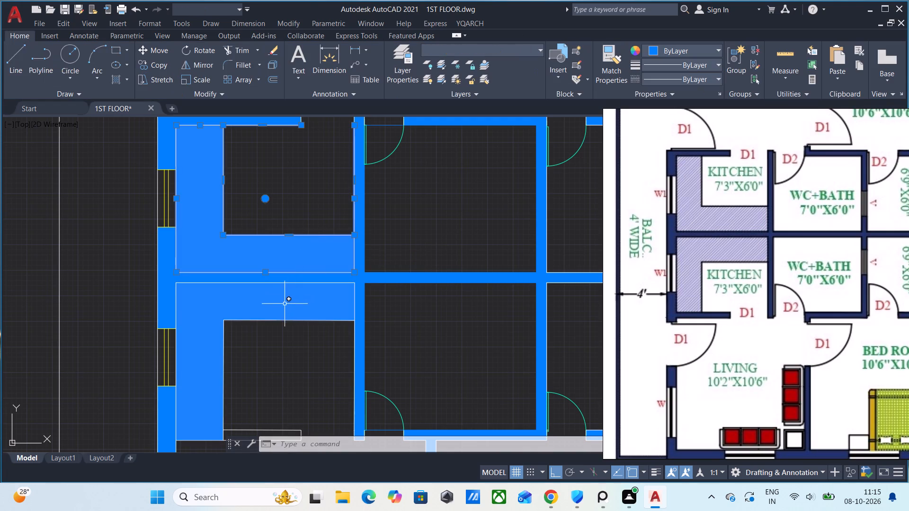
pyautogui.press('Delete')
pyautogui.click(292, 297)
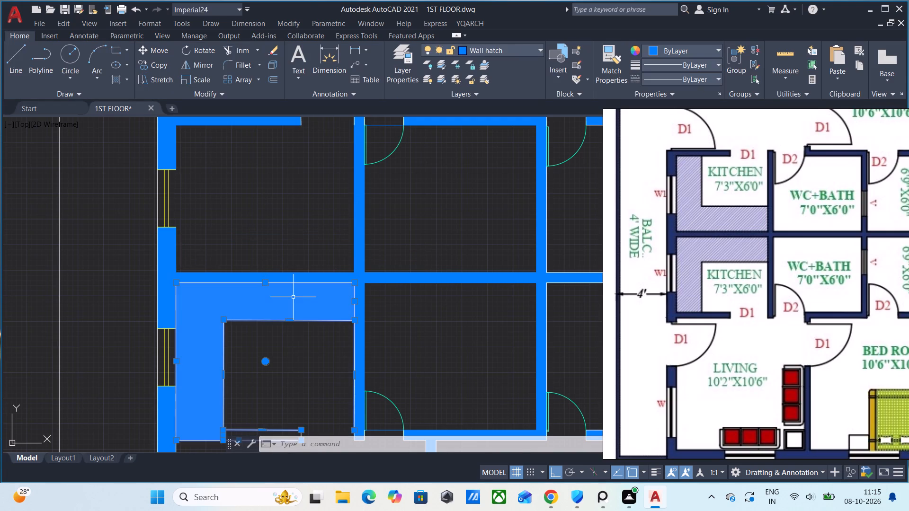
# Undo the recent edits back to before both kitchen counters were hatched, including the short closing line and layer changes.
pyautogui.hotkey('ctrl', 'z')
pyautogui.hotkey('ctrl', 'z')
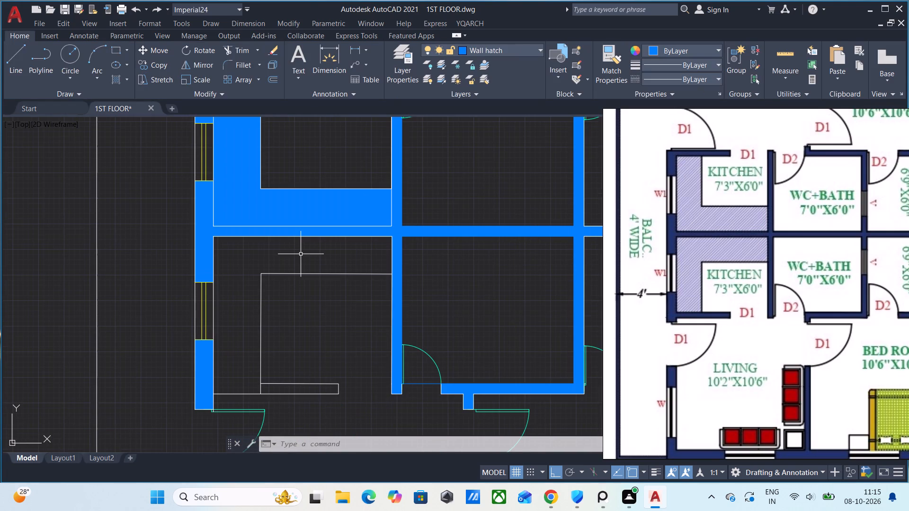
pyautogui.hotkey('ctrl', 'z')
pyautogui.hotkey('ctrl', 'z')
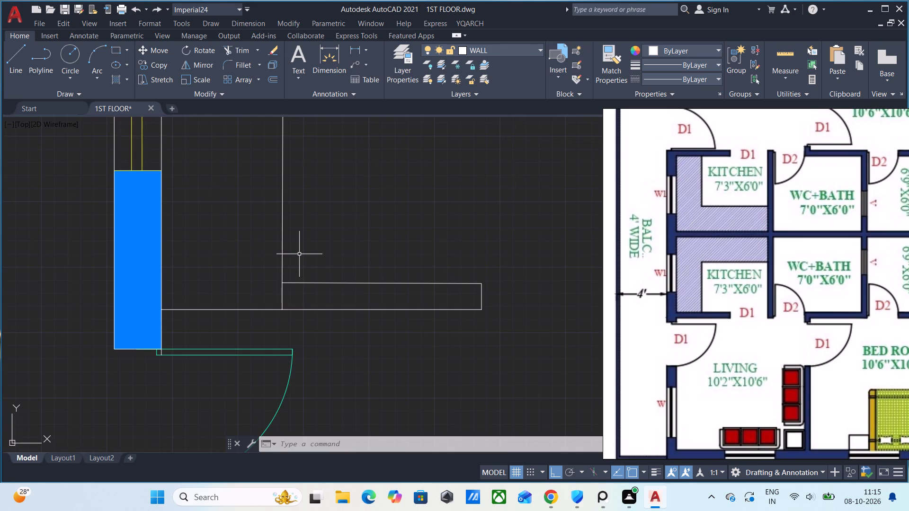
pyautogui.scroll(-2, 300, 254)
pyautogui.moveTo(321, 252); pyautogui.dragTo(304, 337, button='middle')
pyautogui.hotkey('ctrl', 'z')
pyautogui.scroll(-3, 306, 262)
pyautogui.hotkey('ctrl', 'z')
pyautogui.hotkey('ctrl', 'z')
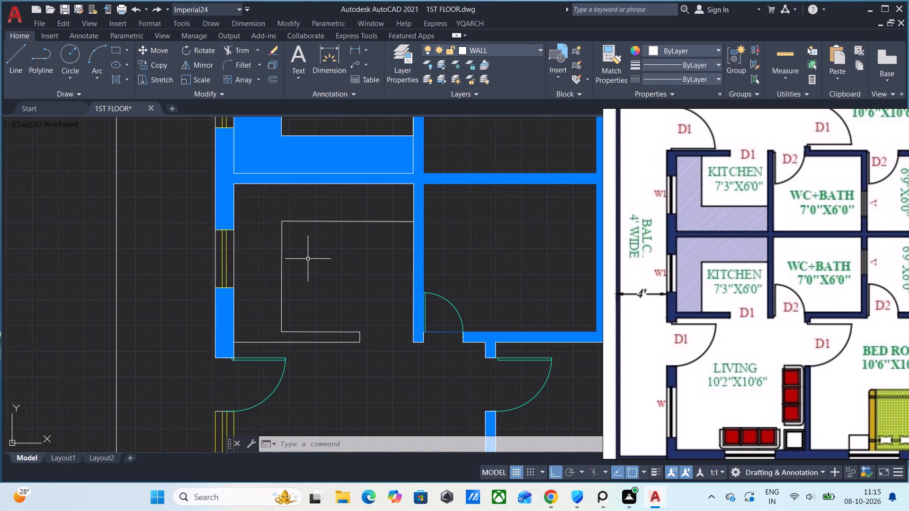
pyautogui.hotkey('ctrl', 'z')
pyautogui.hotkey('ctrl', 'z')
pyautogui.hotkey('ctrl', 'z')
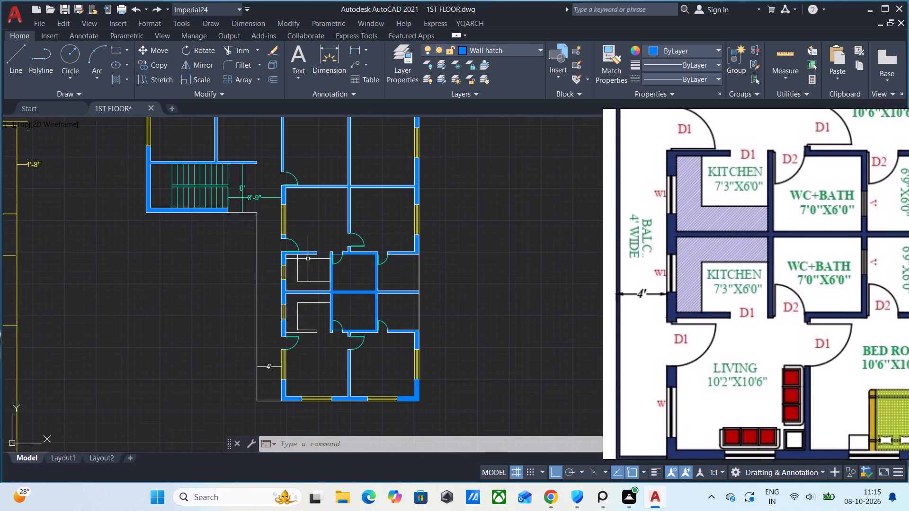
# On the WALL layer, redraw the short line closing the lower kitchen counter's end, from its inner corner to the wall's outer line.
pyautogui.scroll(2, 315, 296)
pyautogui.moveTo(309, 348); pyautogui.dragTo(313, 316, button='middle')
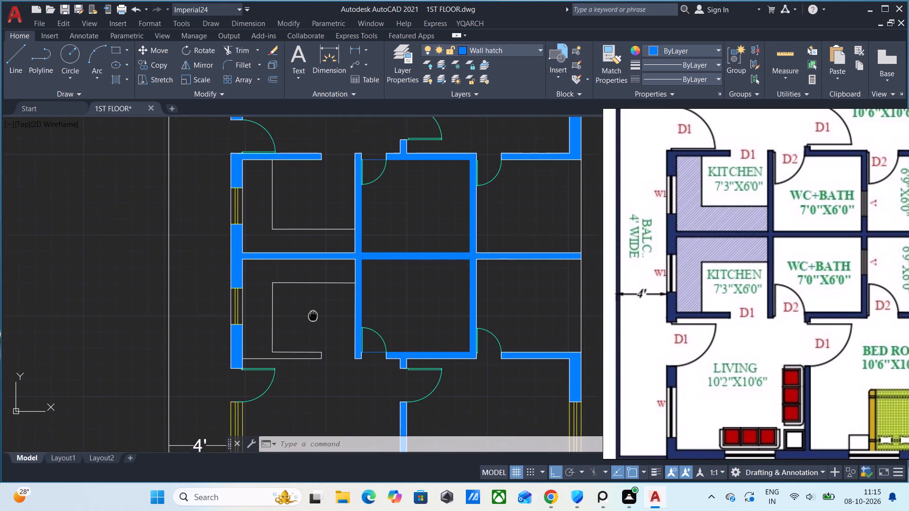
pyautogui.moveTo(313, 316); pyautogui.dragTo(313, 315, button='middle')
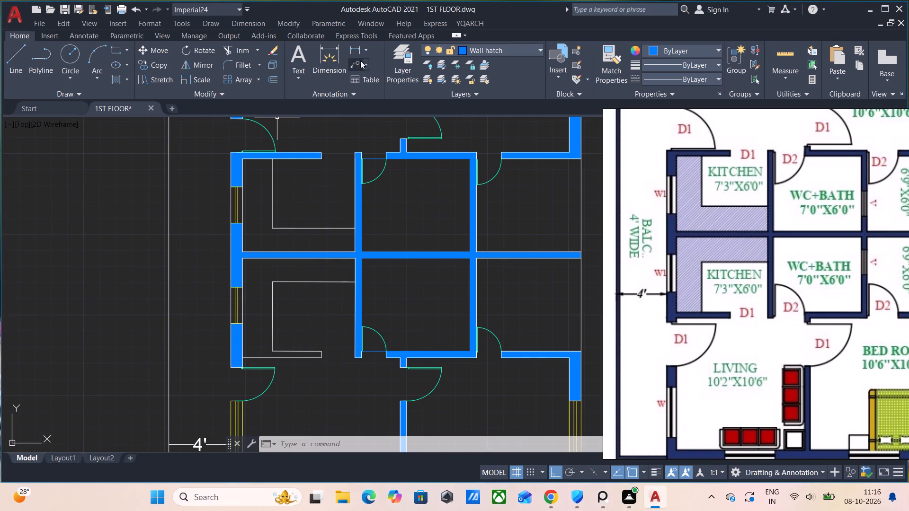
pyautogui.click(401, 66)
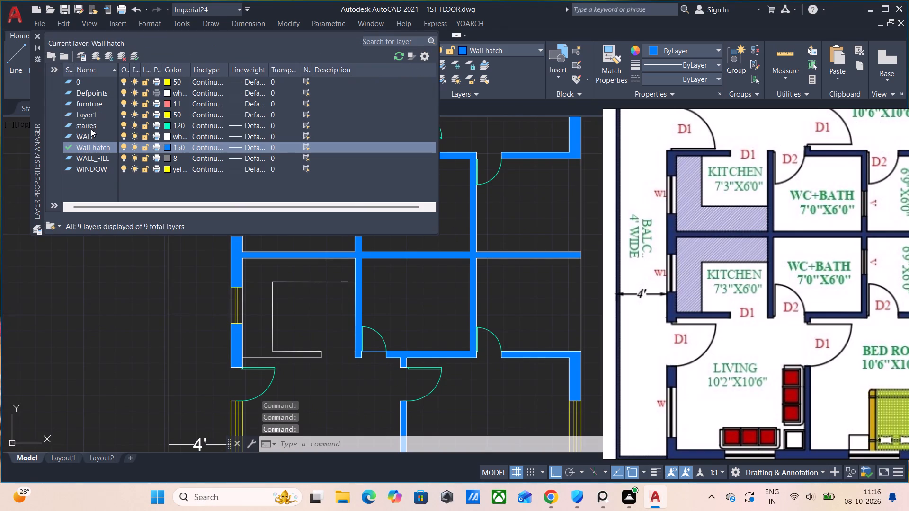
pyautogui.click(89, 134)
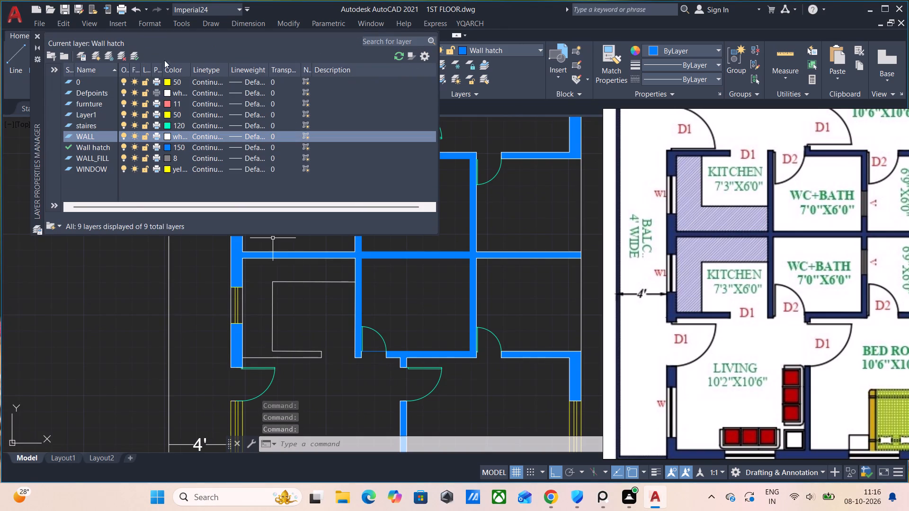
pyautogui.click(134, 54)
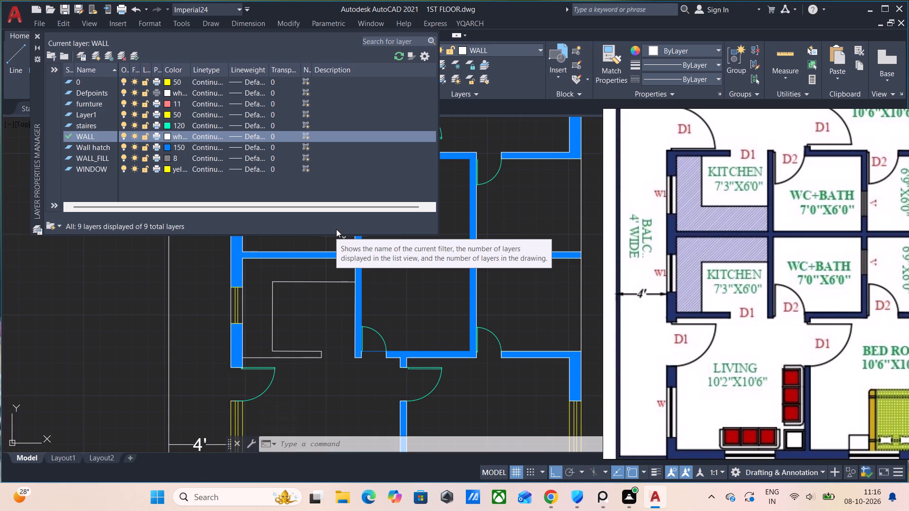
pyautogui.press('l')
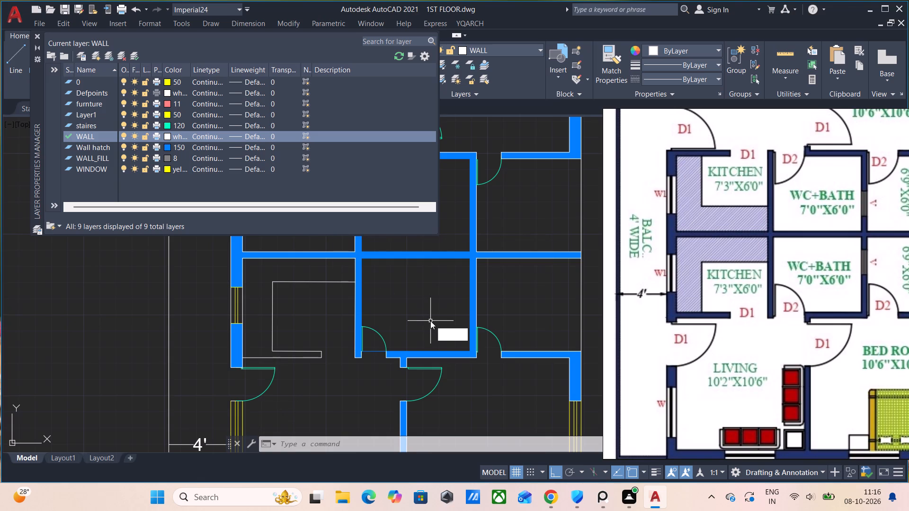
pyautogui.press('Return')
pyautogui.scroll(1, 282, 362)
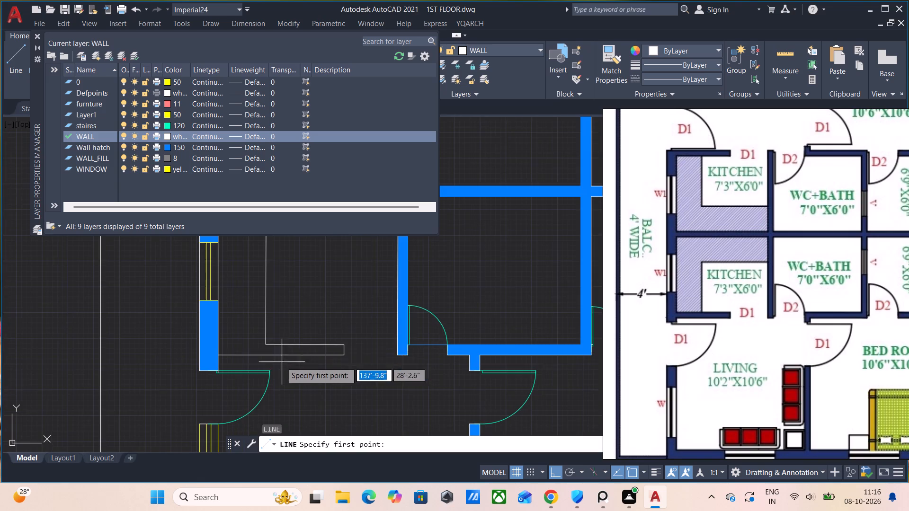
pyautogui.click(262, 344)
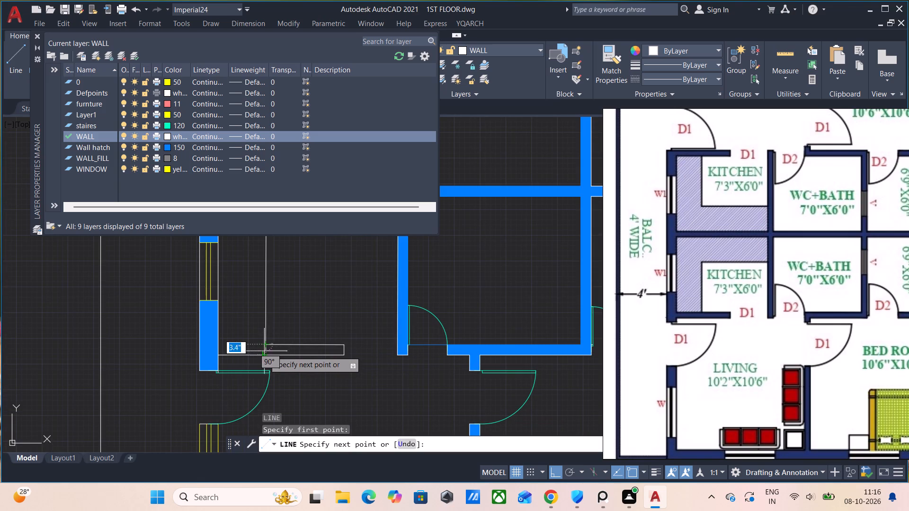
pyautogui.click(266, 354)
pyautogui.press('Escape')
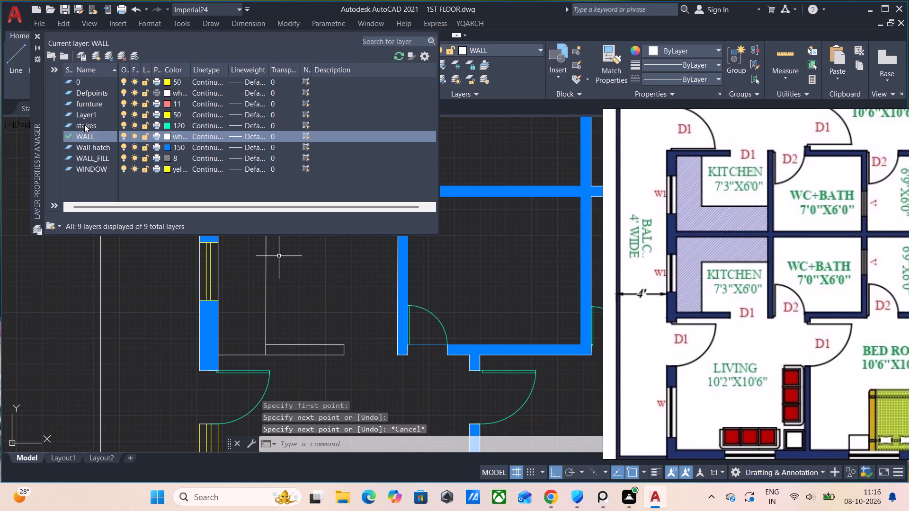
# Hatch the L-shaped counters of both kitchens with the ANSI31 pattern at scale 10 on the Wall hatch layer.
pyautogui.click(98, 148)
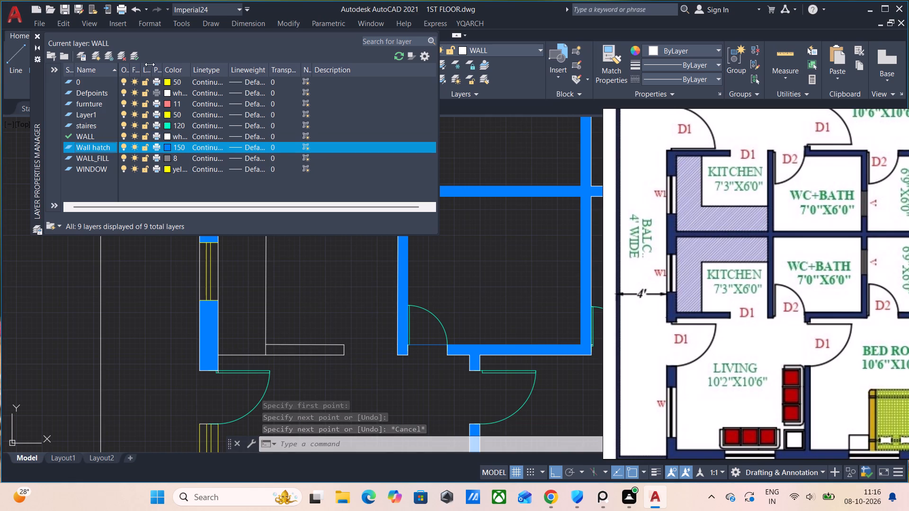
pyautogui.click(131, 55)
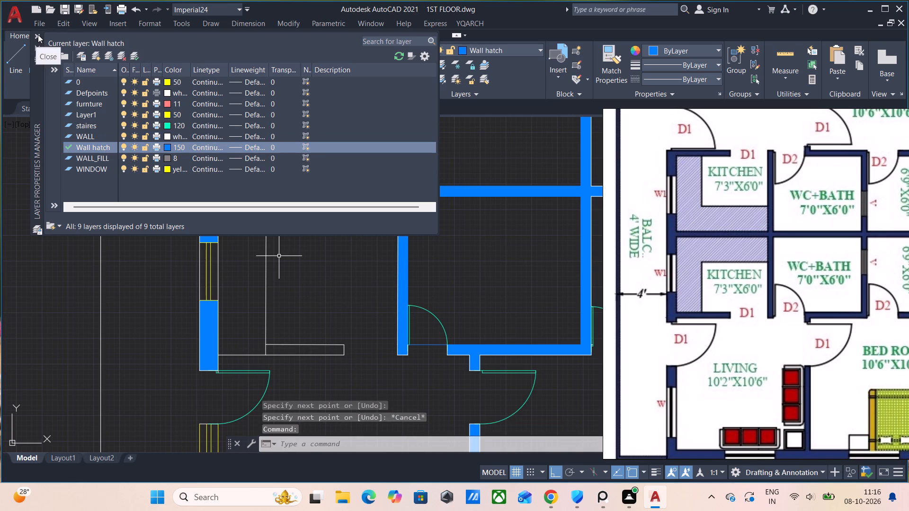
pyautogui.click(38, 35)
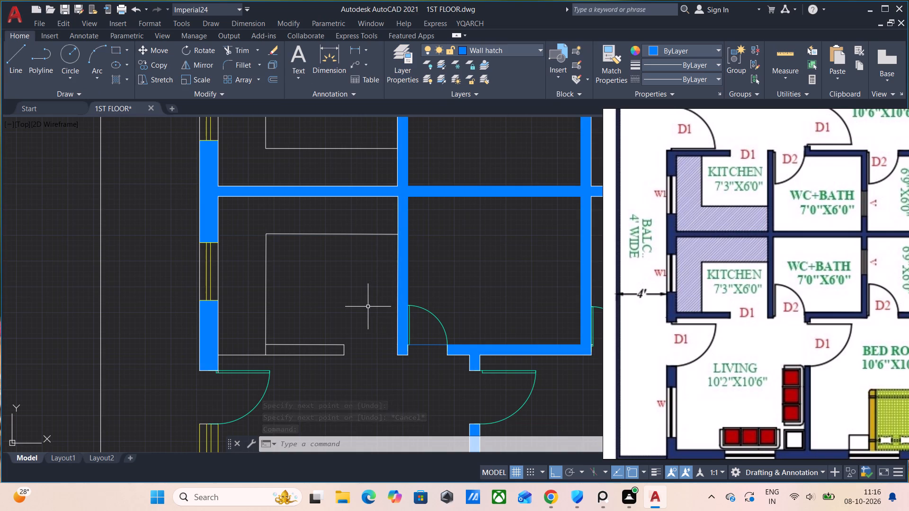
pyautogui.press('h')
pyautogui.press('Return')
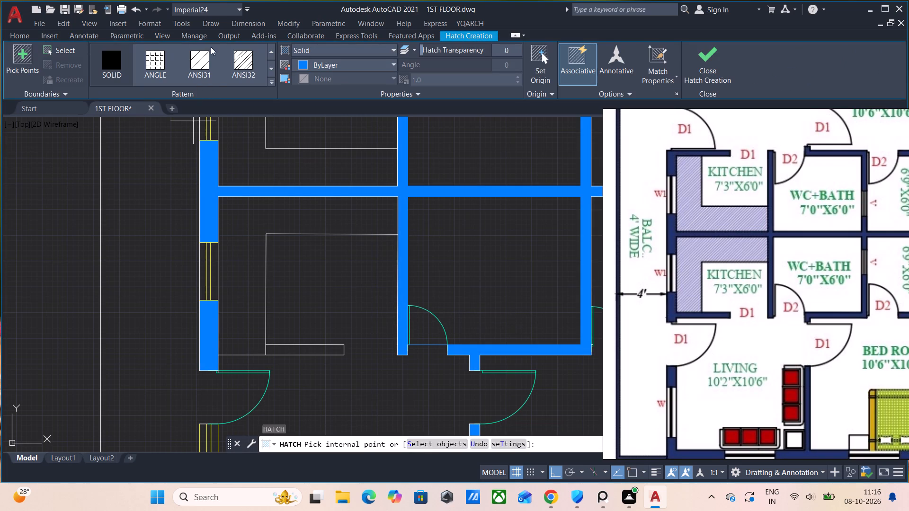
pyautogui.click(201, 59)
pyautogui.click(240, 238)
pyautogui.click(239, 150)
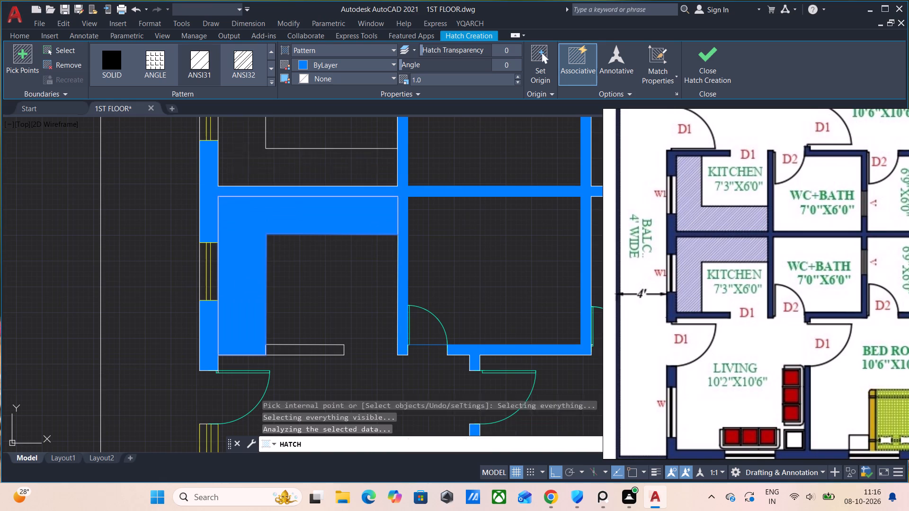
pyautogui.click(432, 80)
pyautogui.press('BackSpace')
pyautogui.press('1')
pyautogui.press('0')
pyautogui.press('Return')
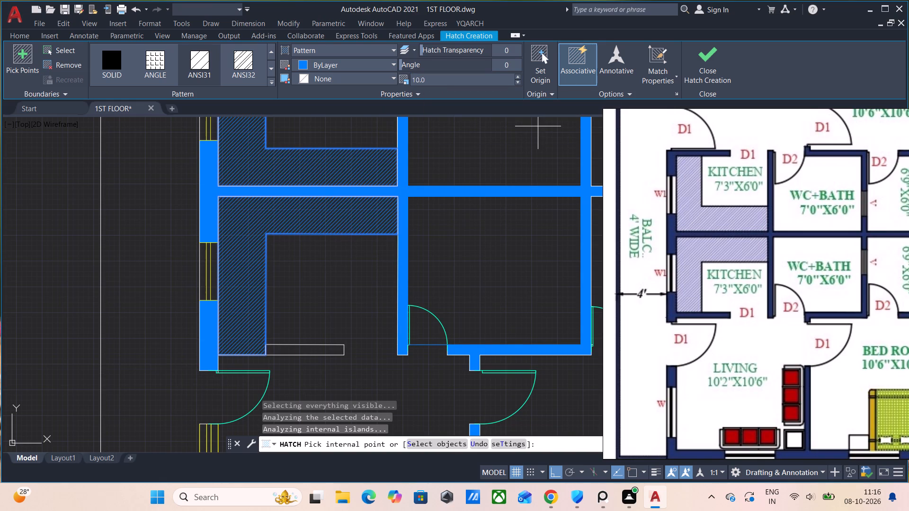
# Finish the counter hatching and fill the short wall between the lower kitchen counter's end and the door opening with a SOLID hatch.
pyautogui.click(705, 58)
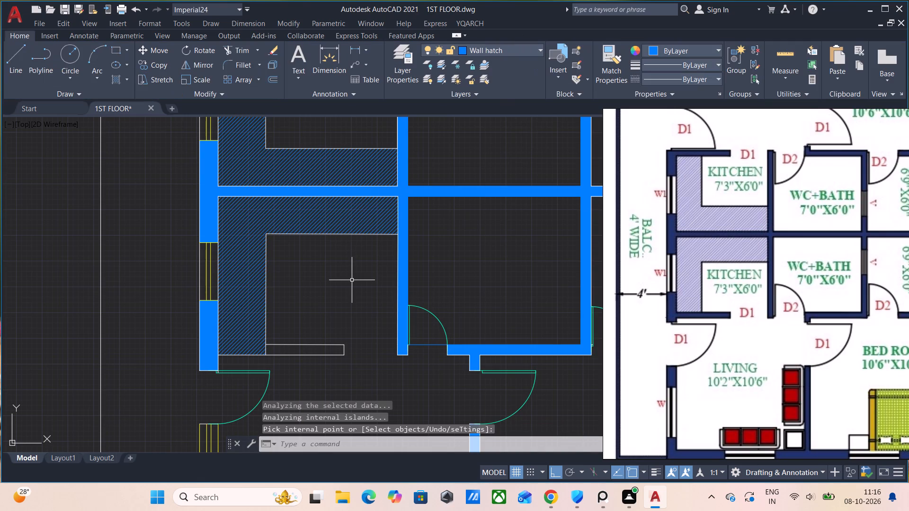
pyautogui.press('h')
pyautogui.press('Return')
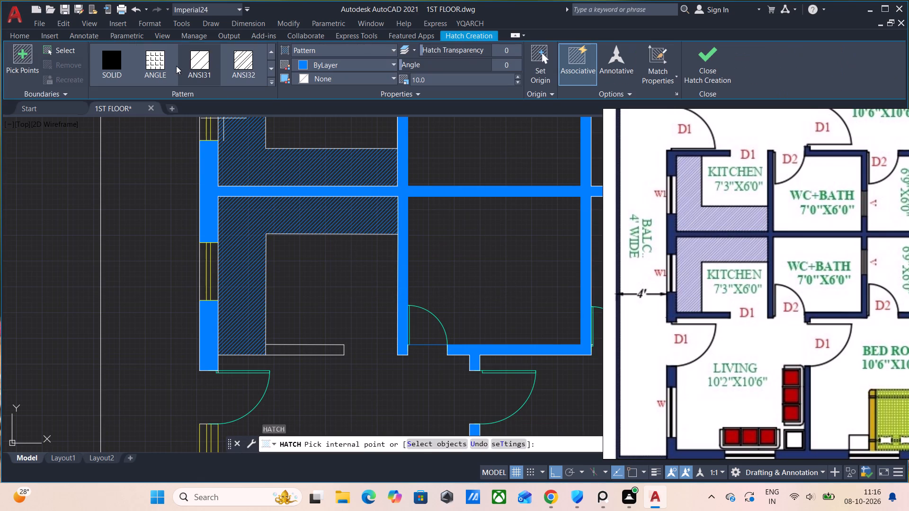
pyautogui.click(110, 62)
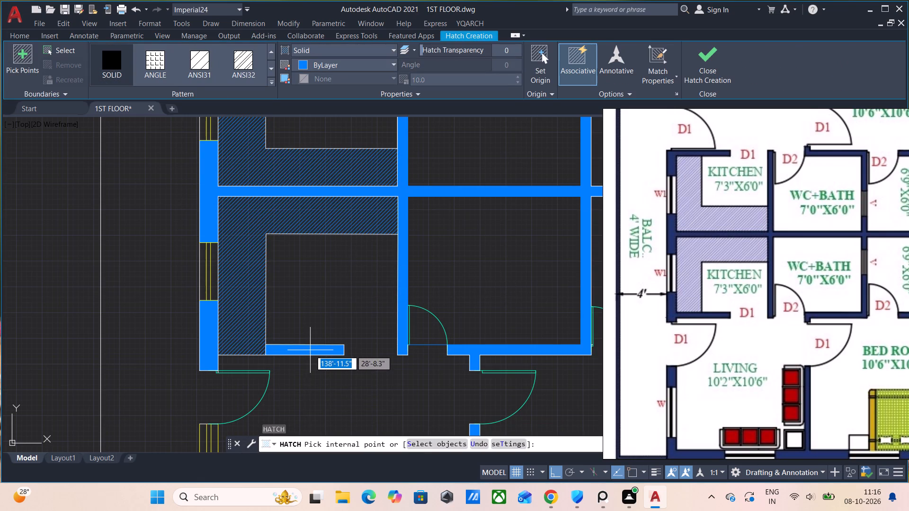
pyautogui.click(310, 350)
pyautogui.scroll(2, 367, 309)
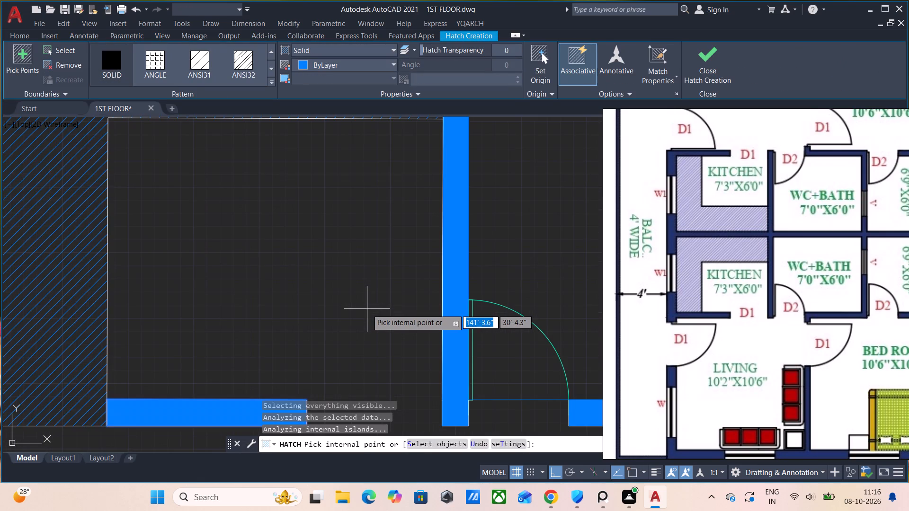
pyautogui.scroll(-2, 367, 309)
pyautogui.press('Escape')
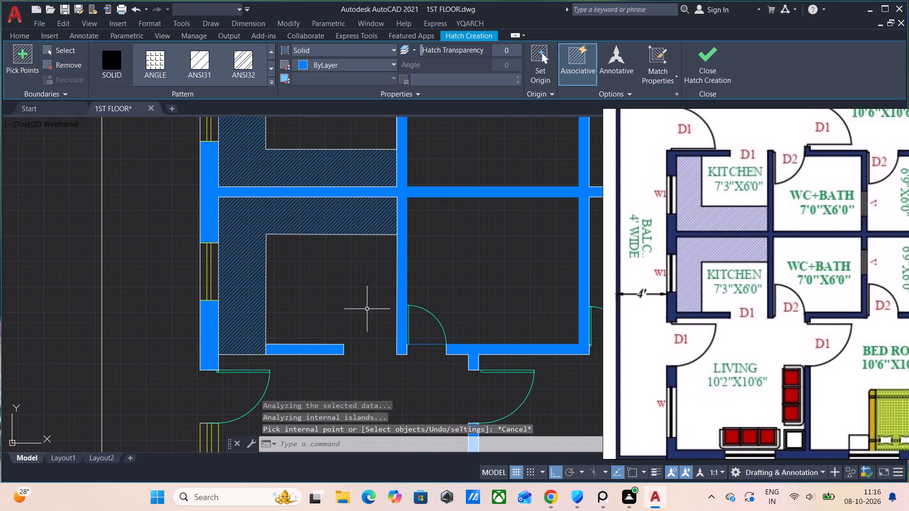
# Save the 1ST FLOOR drawing.
pyautogui.scroll(-1, 353, 302)
pyautogui.moveTo(409, 274); pyautogui.dragTo(361, 324, button='middle')
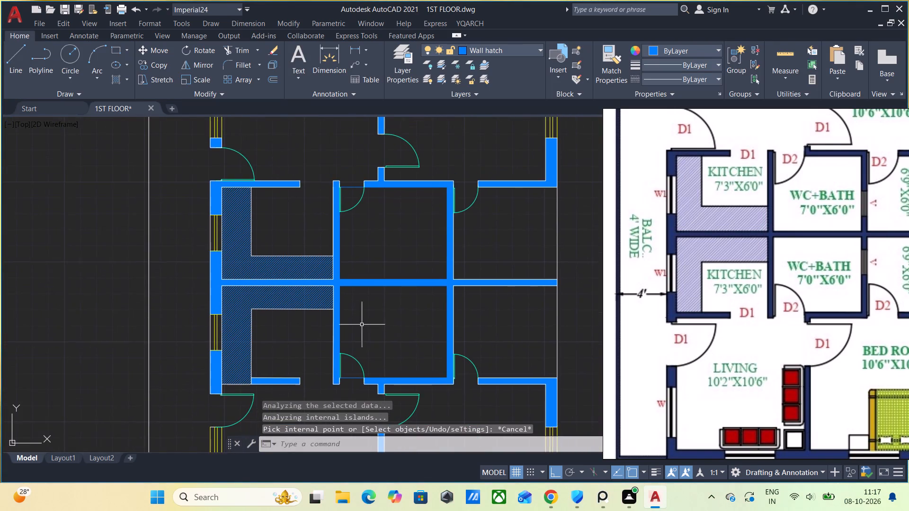
pyautogui.scroll(-1, 398, 314)
pyautogui.hotkey('ctrl', 's')
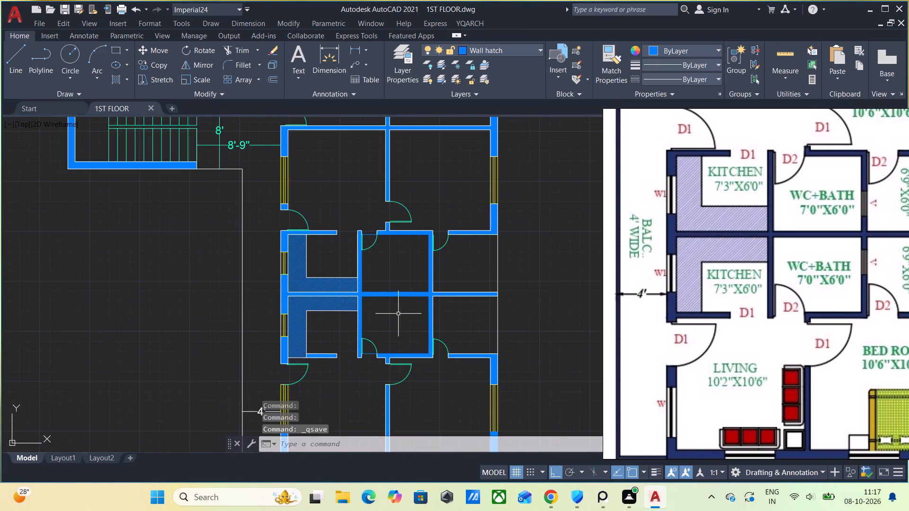
pyautogui.moveTo(420, 283); pyautogui.dragTo(387, 349, button='middle')
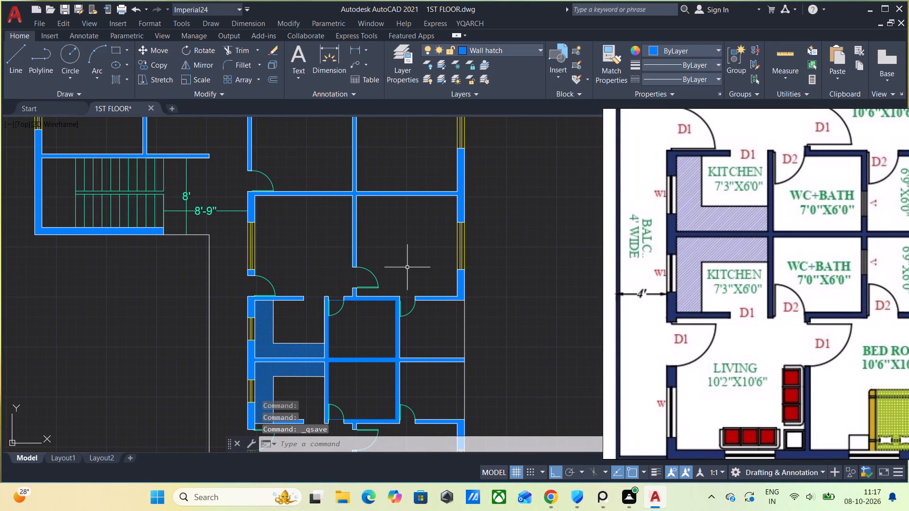
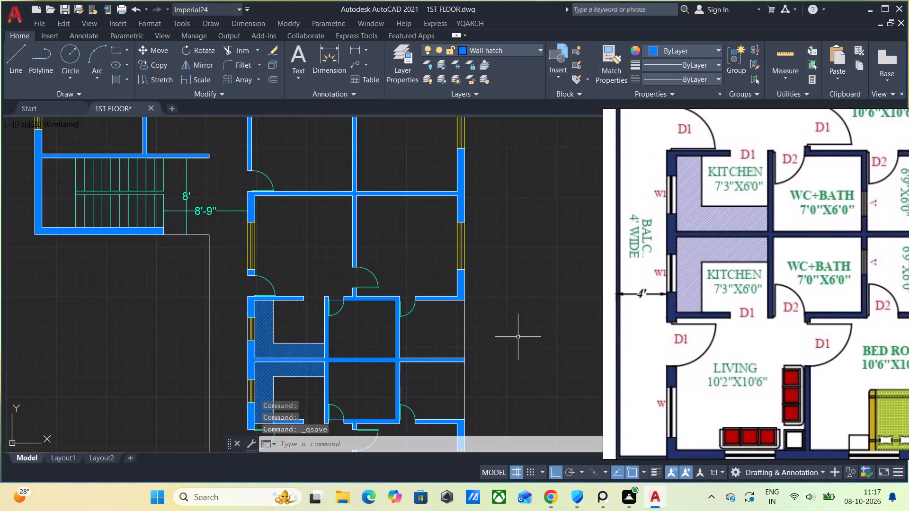
# Compare the first-floor plan with the kitchen, bath, living and bedroom areas of the reference plan.
pyautogui.scroll(-2, 518, 336)
pyautogui.moveTo(488, 330); pyautogui.dragTo(374, 311, button='middle')
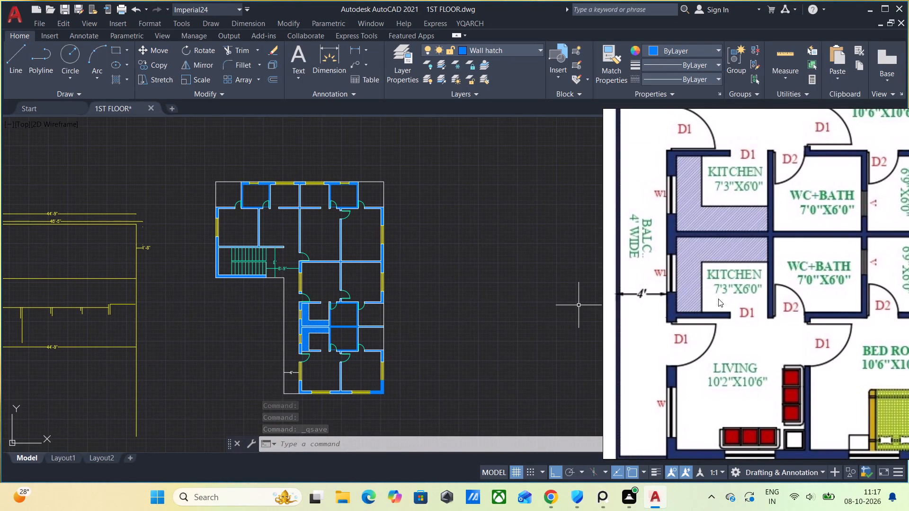
pyautogui.scroll(1, 728, 298)
pyautogui.scroll(-2, 731, 298)
pyautogui.moveTo(772, 364); pyautogui.dragTo(688, 328, button='middle')
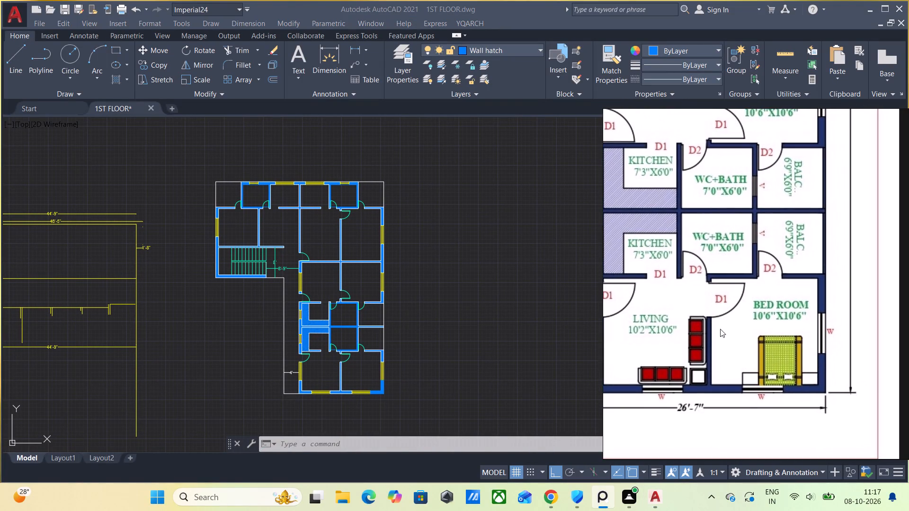
pyautogui.moveTo(456, 279); pyautogui.dragTo(339, 303, button='middle')
pyautogui.moveTo(429, 293); pyautogui.dragTo(322, 290, button='middle')
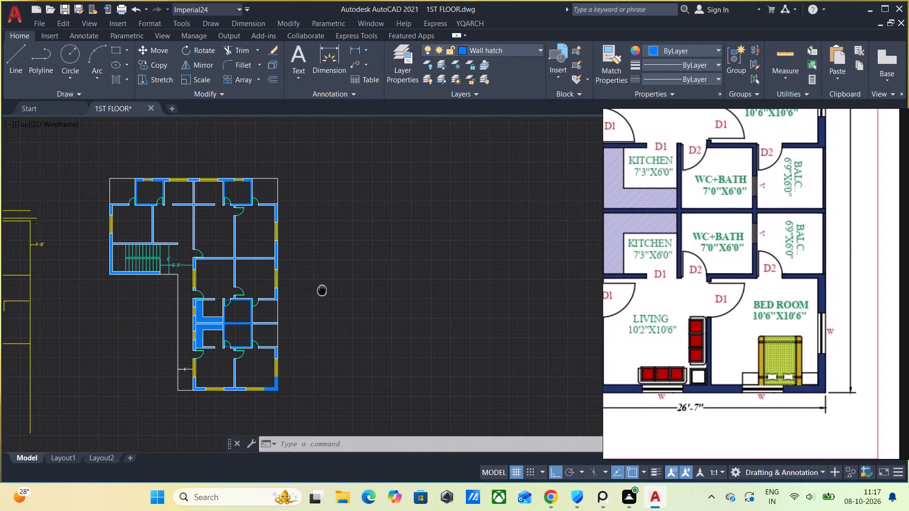
pyautogui.moveTo(322, 290); pyautogui.dragTo(319, 290, button='middle')
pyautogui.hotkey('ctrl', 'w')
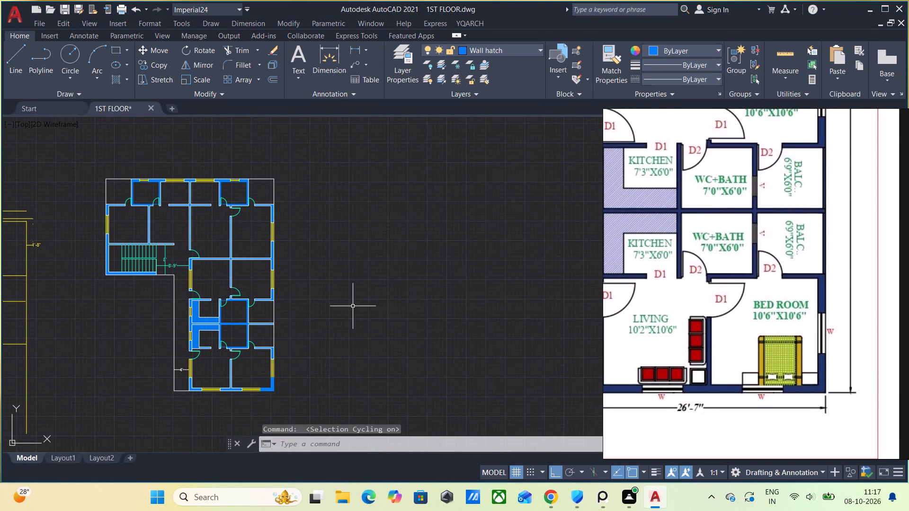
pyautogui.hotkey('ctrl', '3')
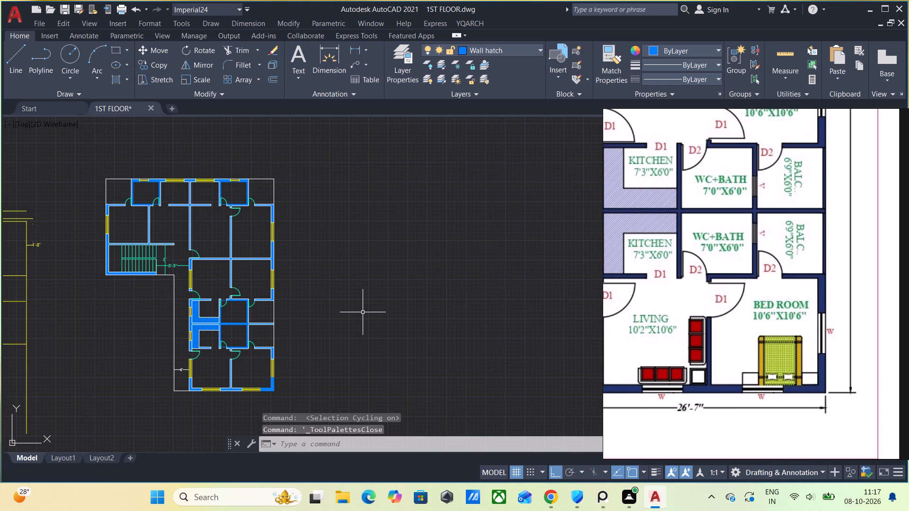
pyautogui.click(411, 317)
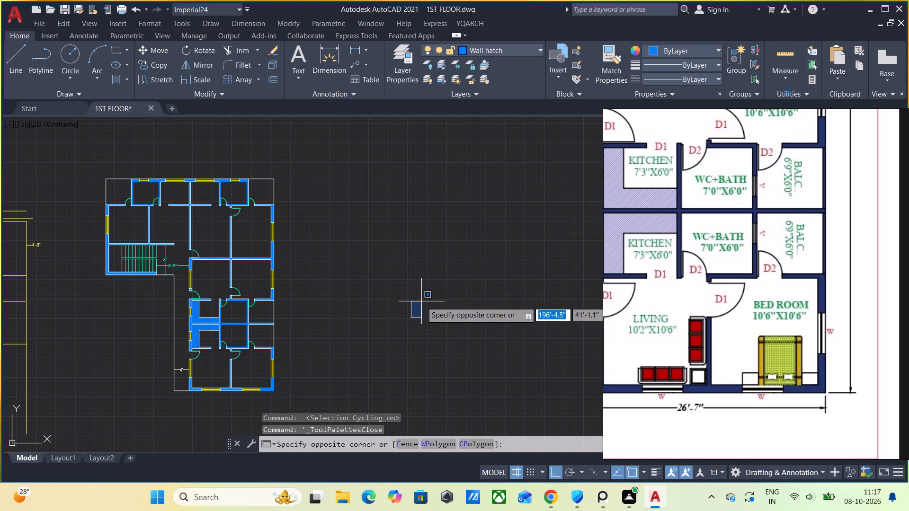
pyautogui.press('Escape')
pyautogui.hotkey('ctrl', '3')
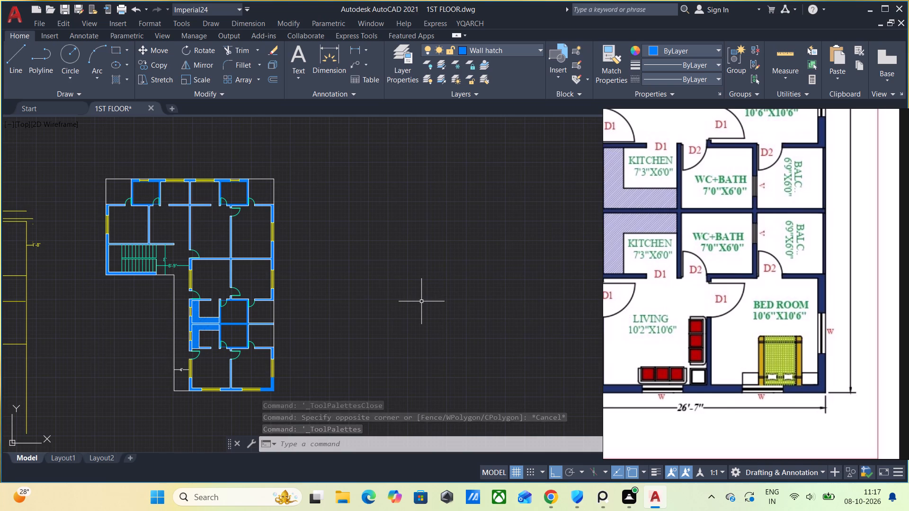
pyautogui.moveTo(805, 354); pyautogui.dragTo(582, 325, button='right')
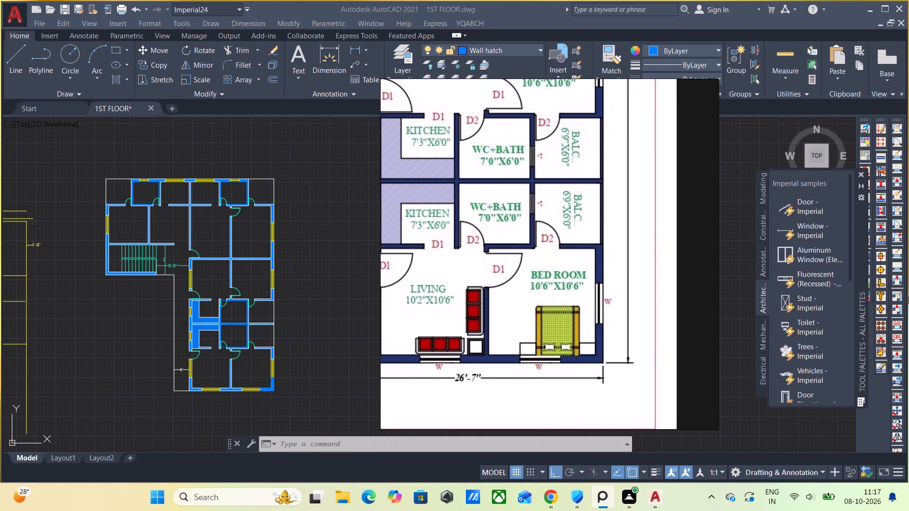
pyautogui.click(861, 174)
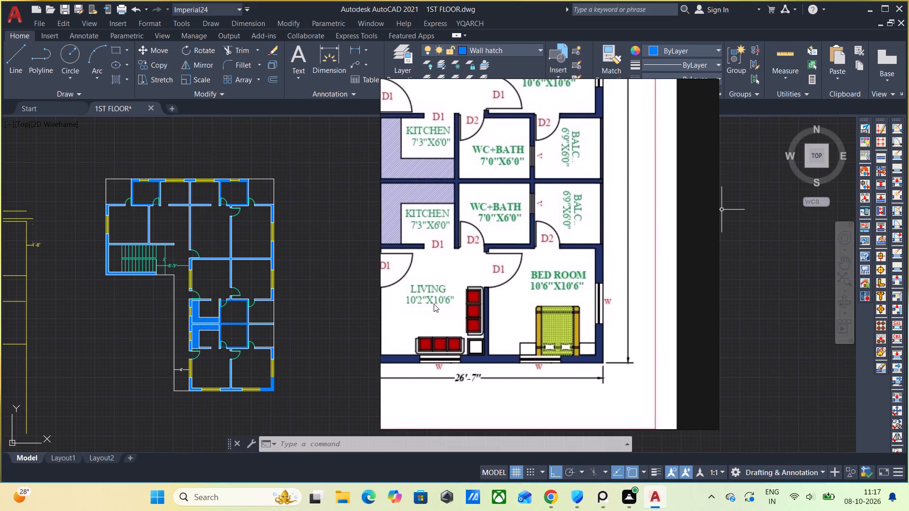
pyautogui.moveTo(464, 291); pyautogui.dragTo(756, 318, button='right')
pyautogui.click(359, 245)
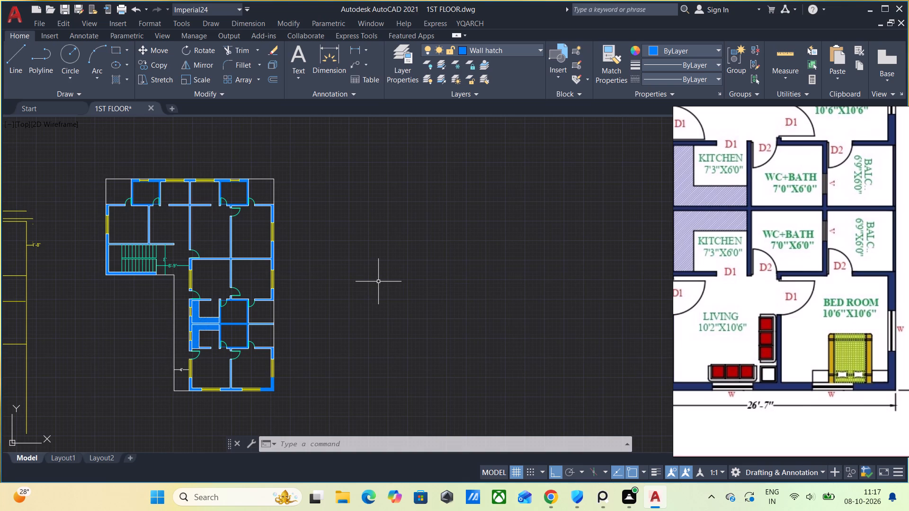
# Open DesignCenter and browse to the DesignCenter folder under AutoCAD 2021's Sample and en-us folders.
pyautogui.hotkey('ctrl', '2')
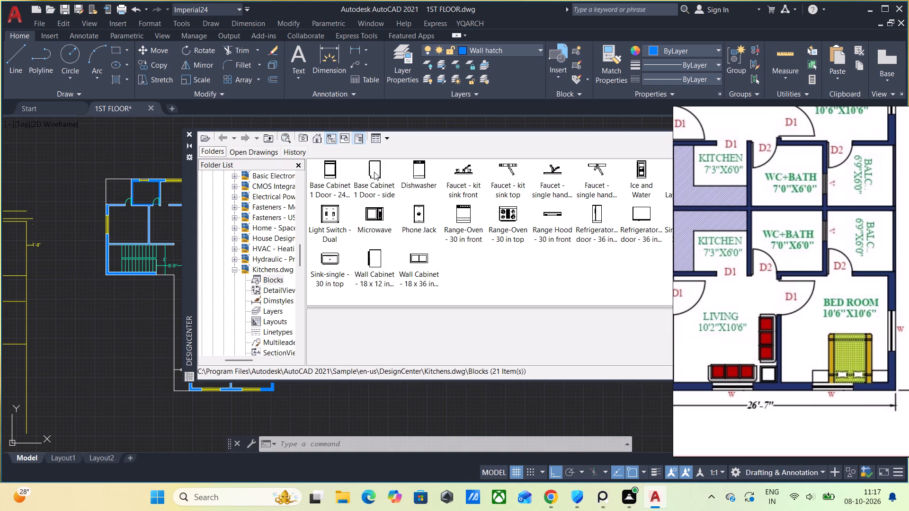
pyautogui.scroll(2, 276, 254)
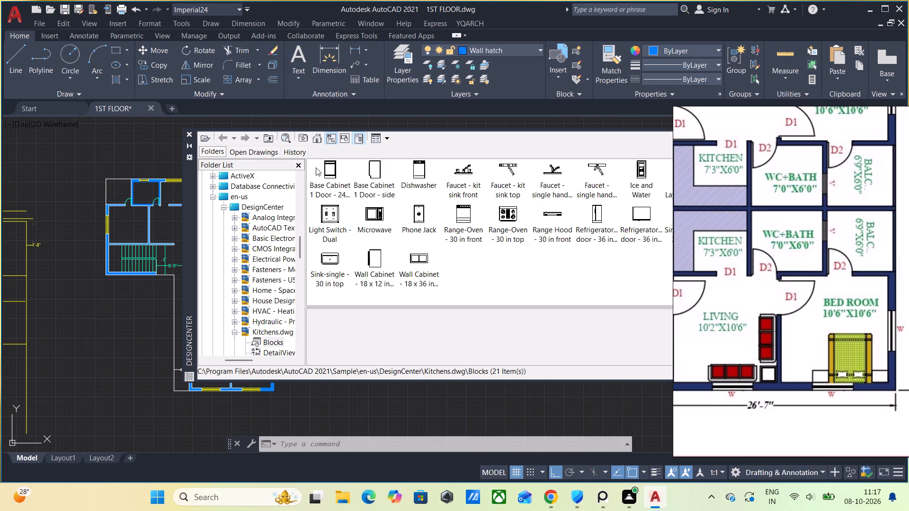
pyautogui.click(225, 136)
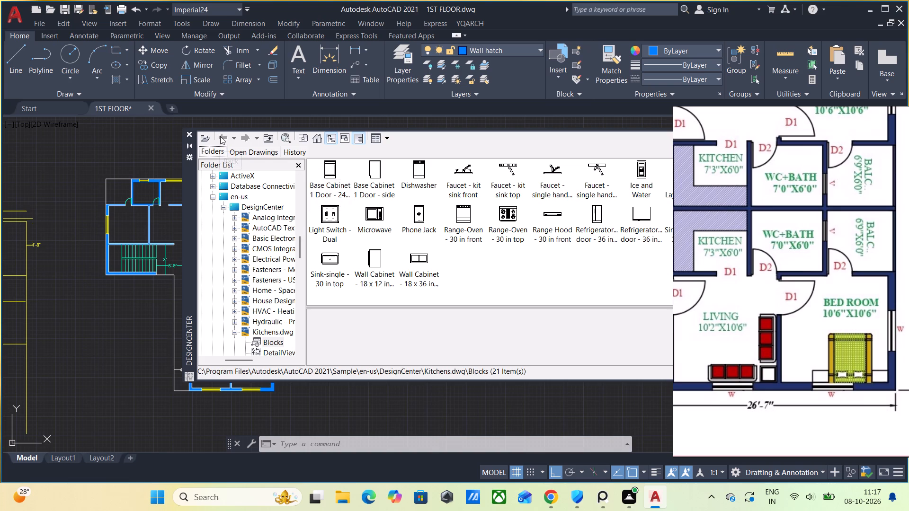
pyautogui.click(221, 136)
pyautogui.scroll(-1, 388, 205)
pyautogui.scroll(2, 434, 225)
pyautogui.scroll(-3, 438, 227)
pyautogui.scroll(10, 237, 267)
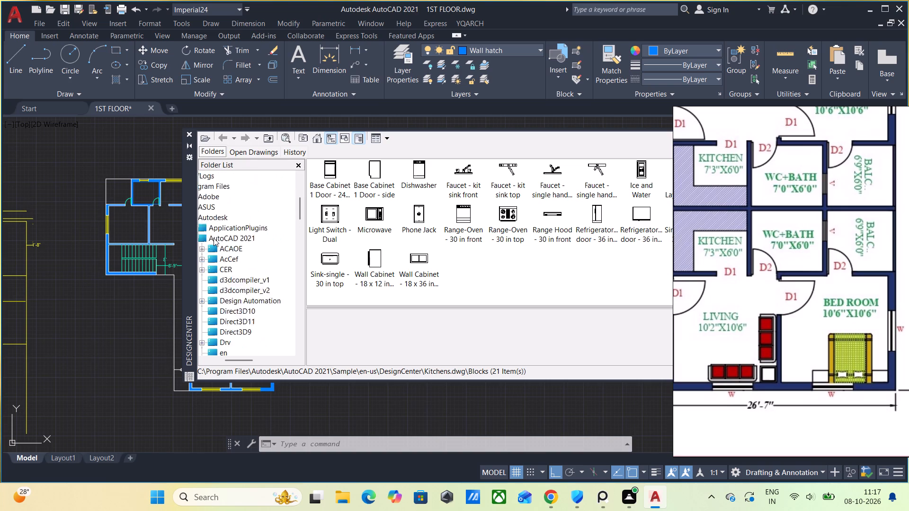
pyautogui.scroll(1, 214, 238)
pyautogui.click(241, 269)
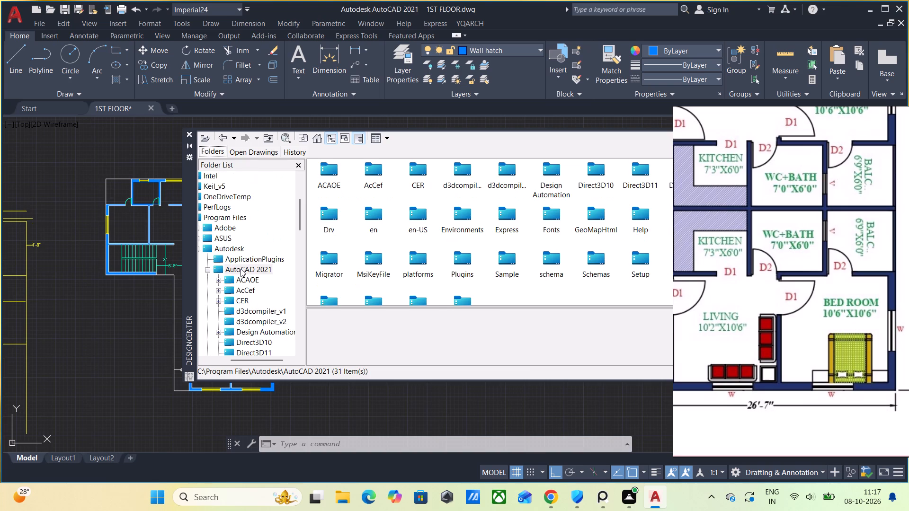
pyautogui.click(507, 258)
pyautogui.doubleClick(507, 258)
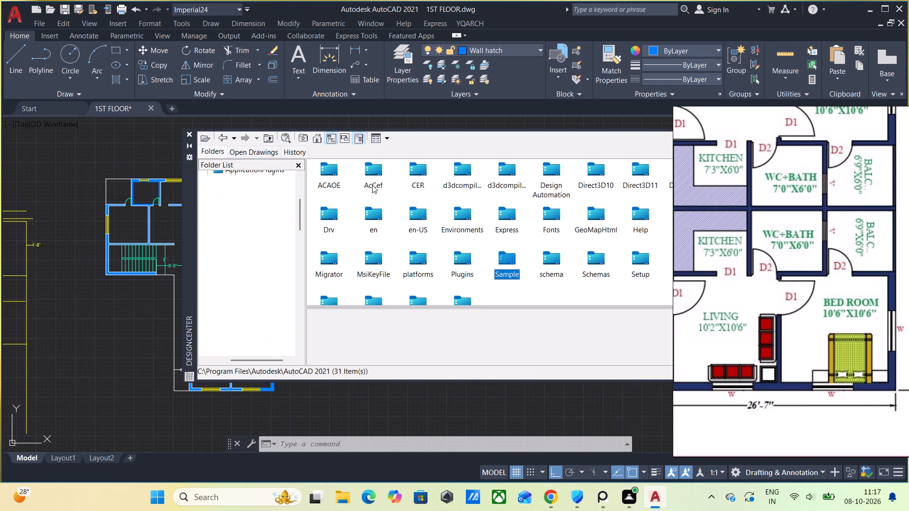
pyautogui.doubleClick(422, 179)
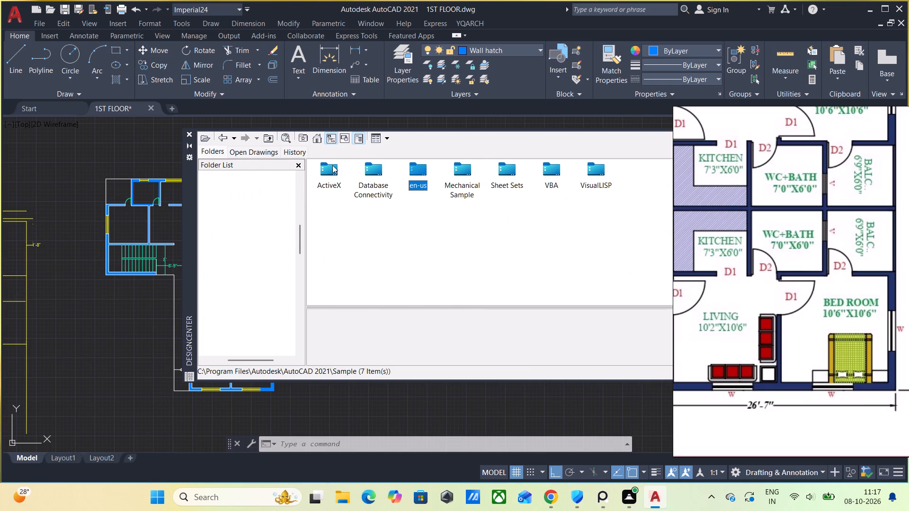
pyautogui.doubleClick(330, 165)
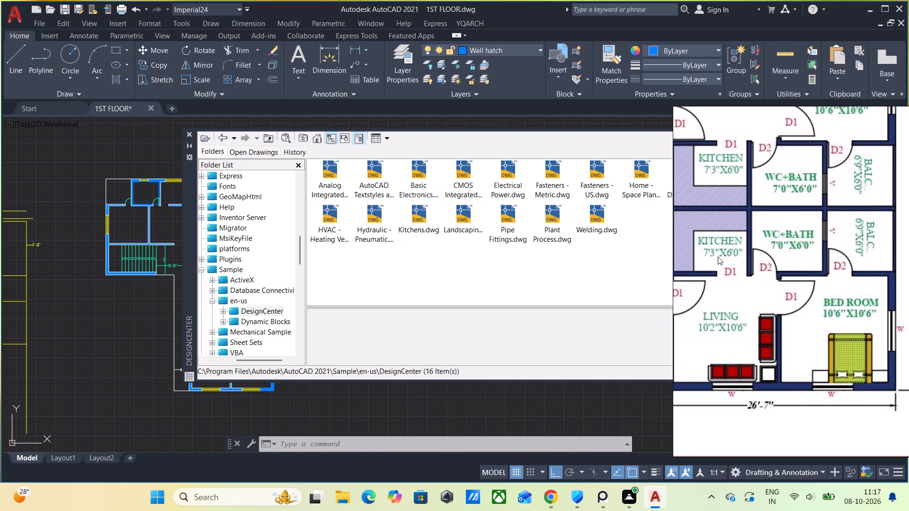
# Look through the blocks in House Designer.dwg against the reference plan's furniture, and return to the DesignCenter folder.
pyautogui.moveTo(724, 258); pyautogui.dragTo(805, 205, button='right')
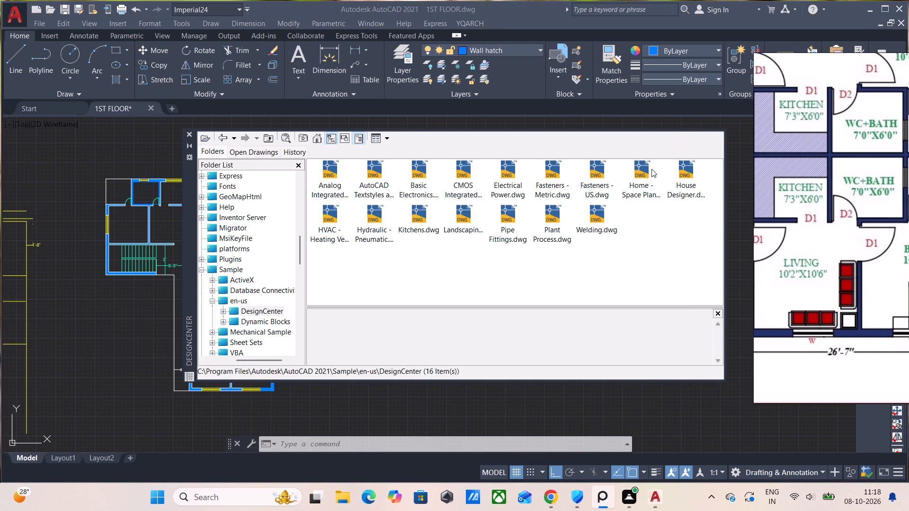
pyautogui.doubleClick(692, 169)
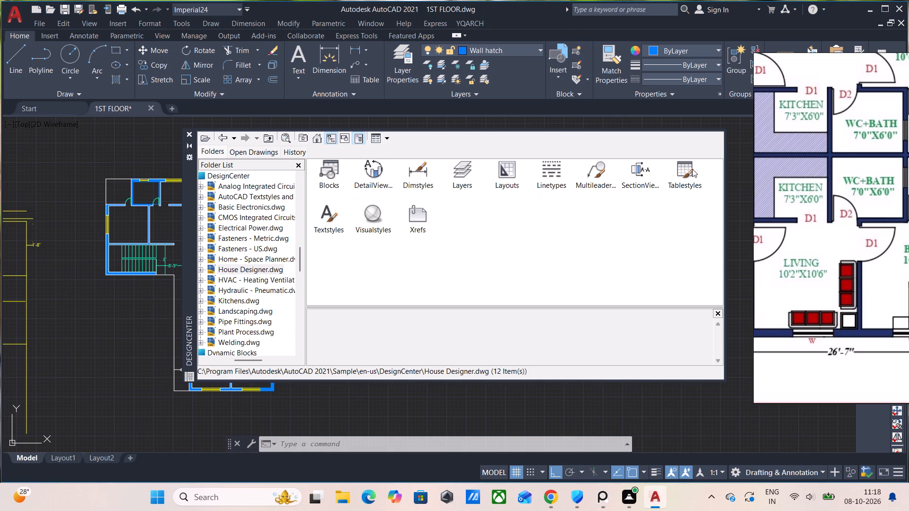
pyautogui.doubleClick(319, 166)
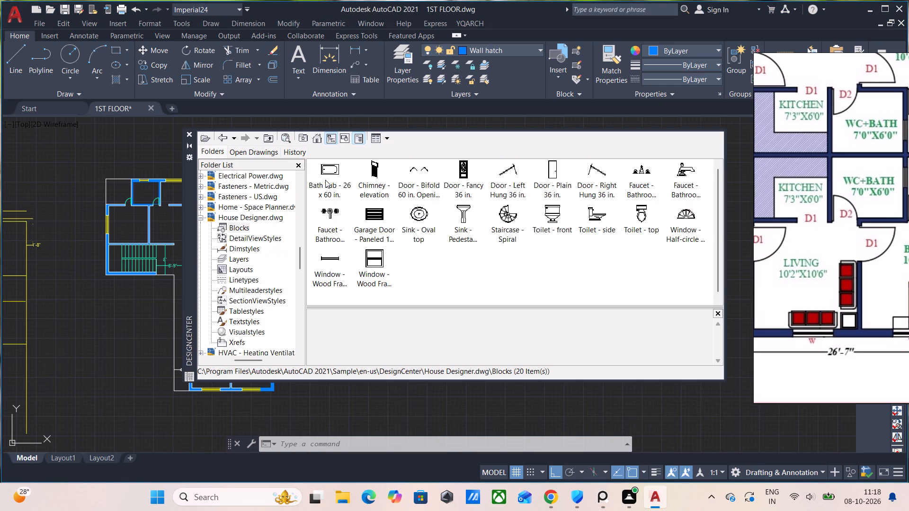
pyautogui.scroll(-2, 856, 257)
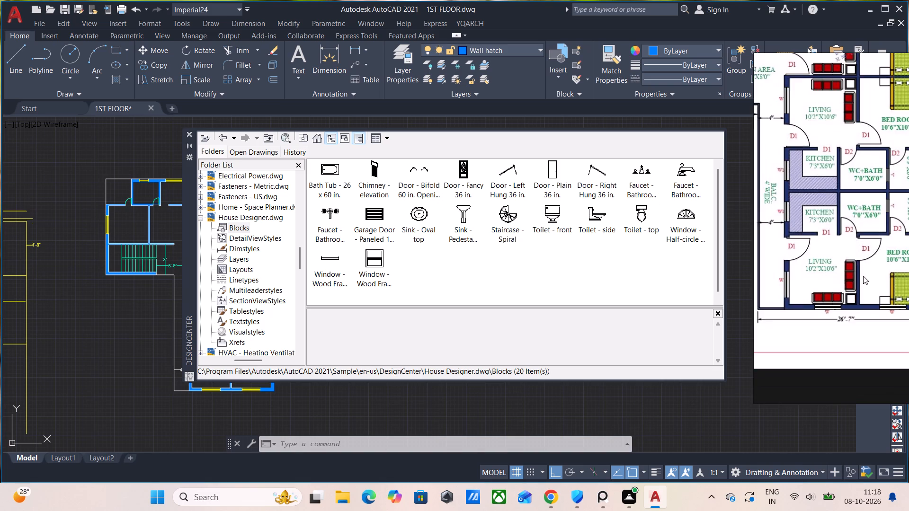
pyautogui.moveTo(861, 280); pyautogui.dragTo(827, 372, button='middle')
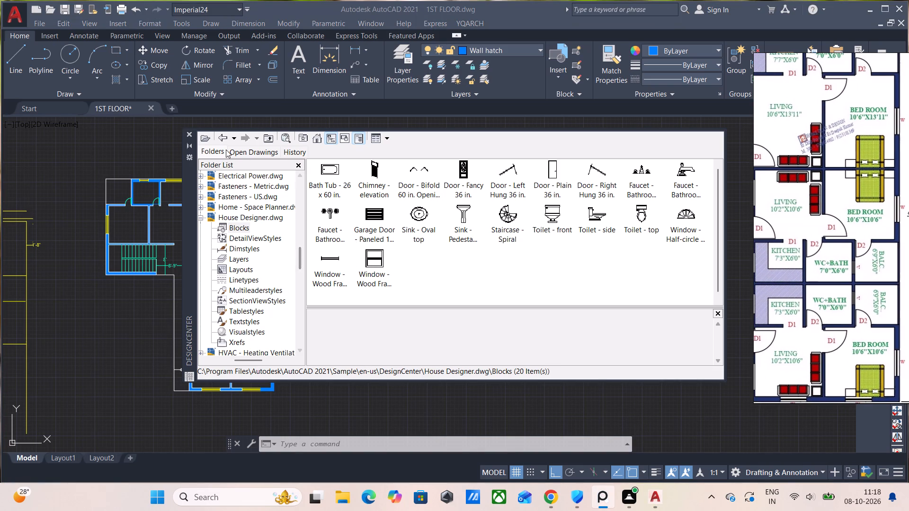
pyautogui.click(219, 138)
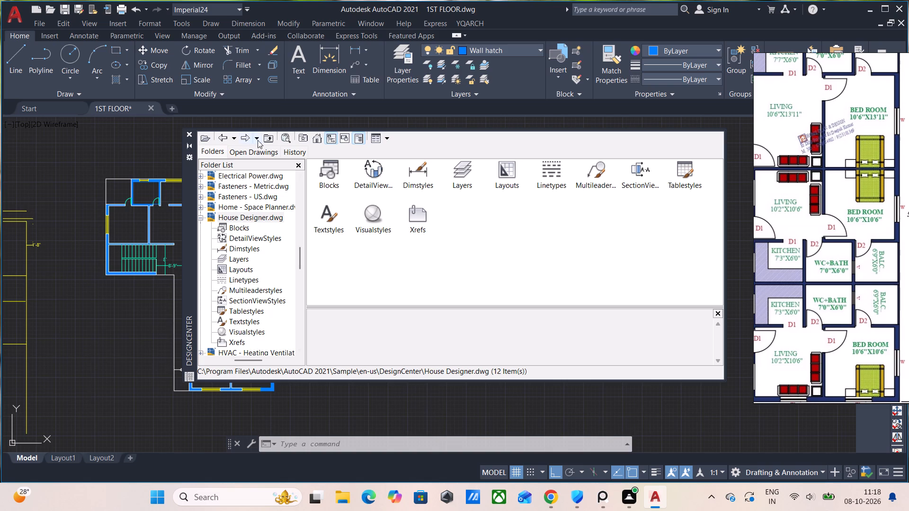
pyautogui.click(223, 138)
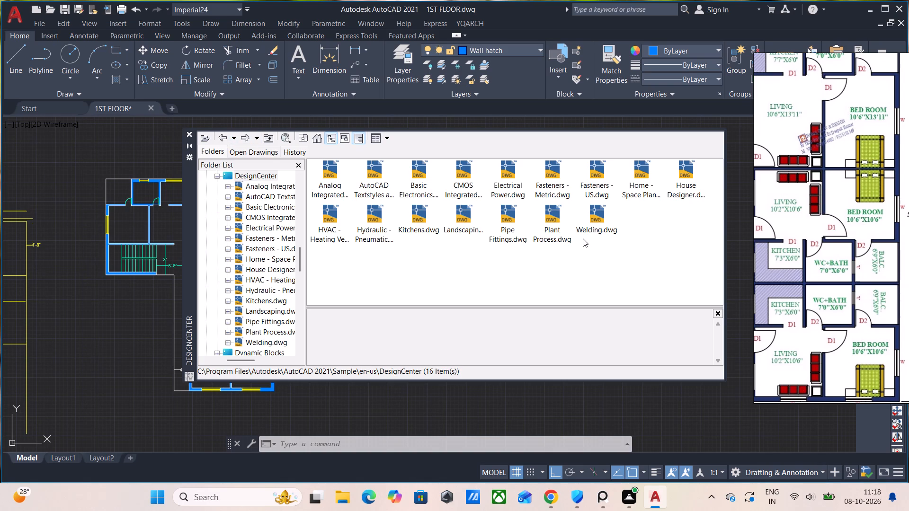
# Insert the Bed - Queen block from Home - Space Planner.dwg into the empty space beside the floor plan.
pyautogui.doubleClick(639, 177)
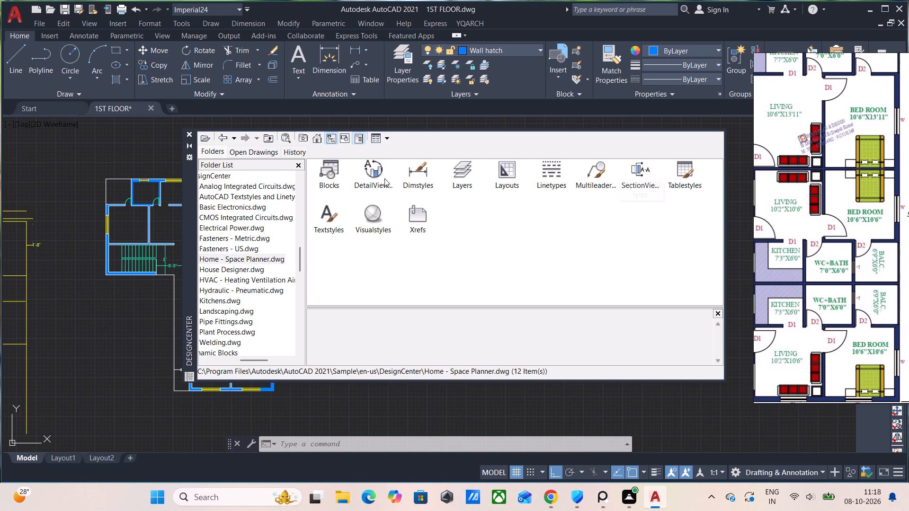
pyautogui.doubleClick(325, 164)
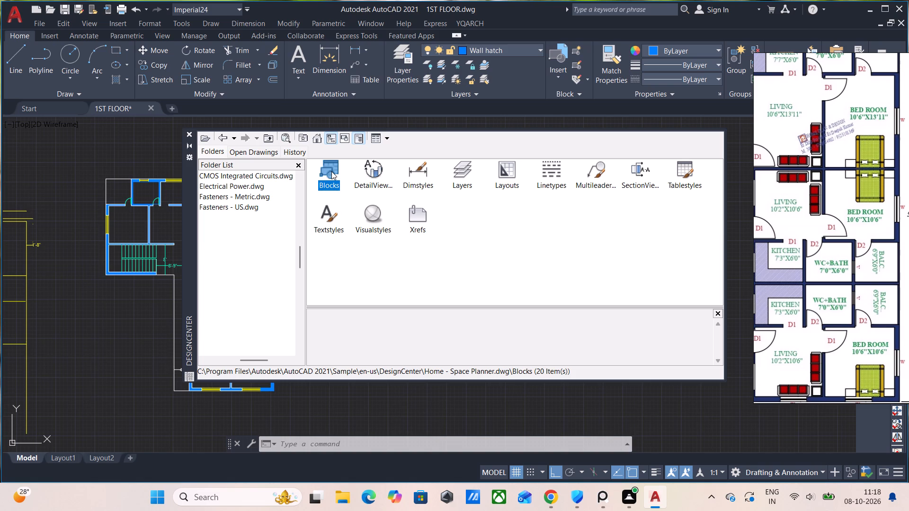
pyautogui.click(331, 171)
pyautogui.moveTo(326, 168); pyautogui.dragTo(545, 404)
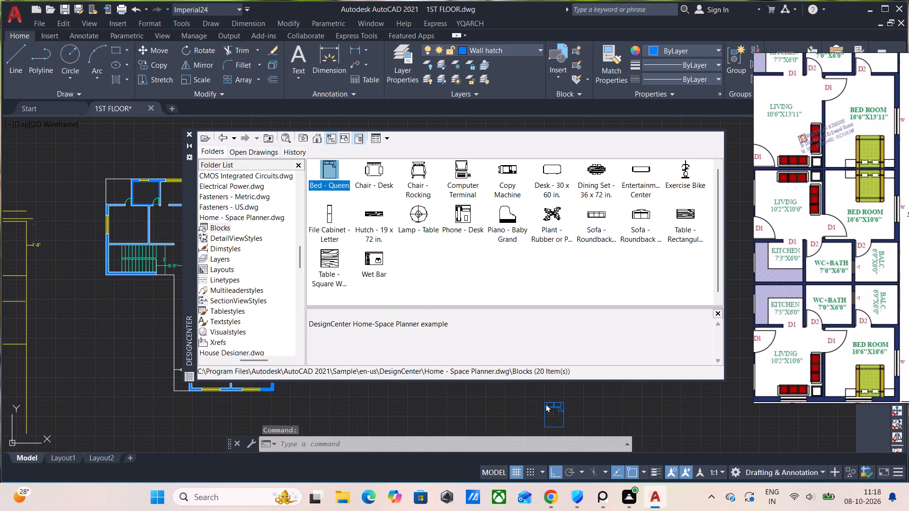
pyautogui.moveTo(545, 404); pyautogui.dragTo(548, 405)
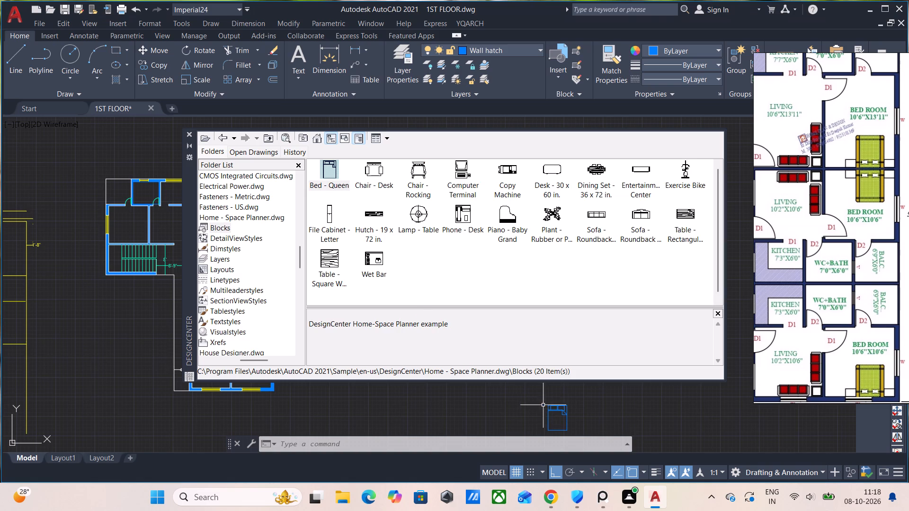
# Make the furnture layer current.
pyautogui.click(400, 51)
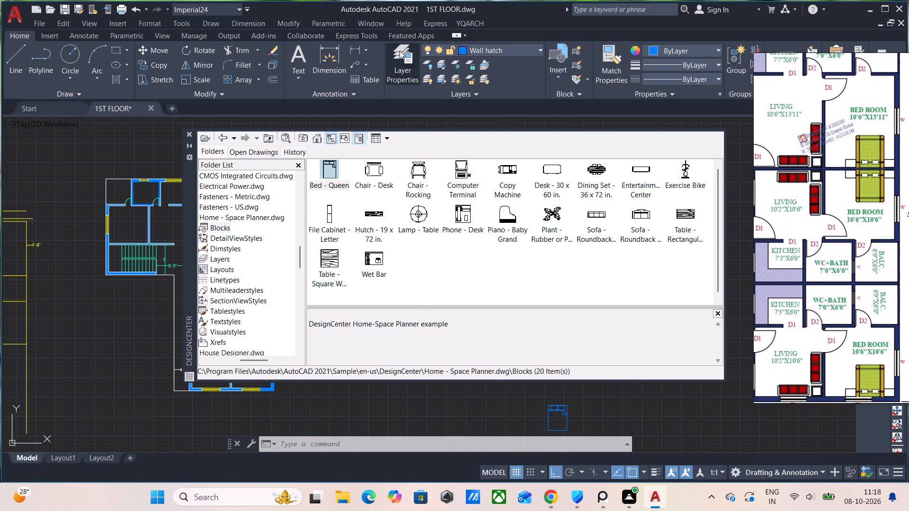
pyautogui.click(91, 101)
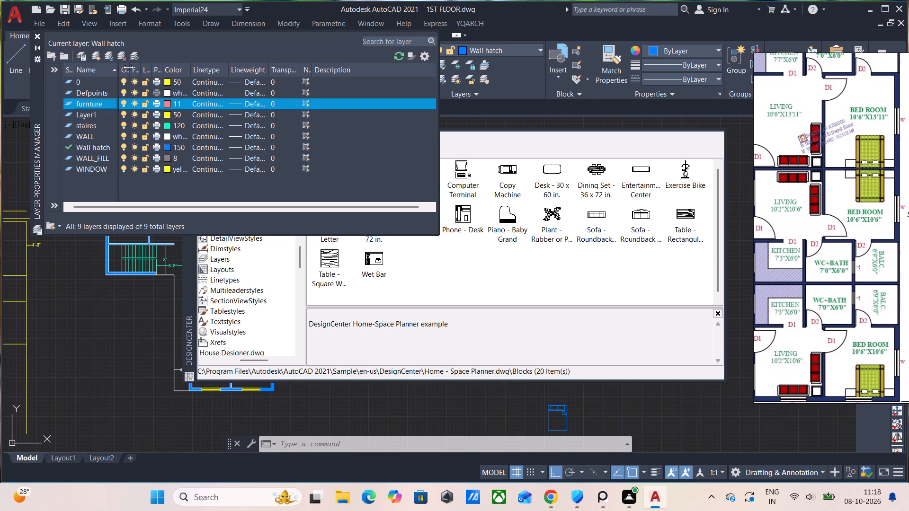
pyautogui.click(134, 55)
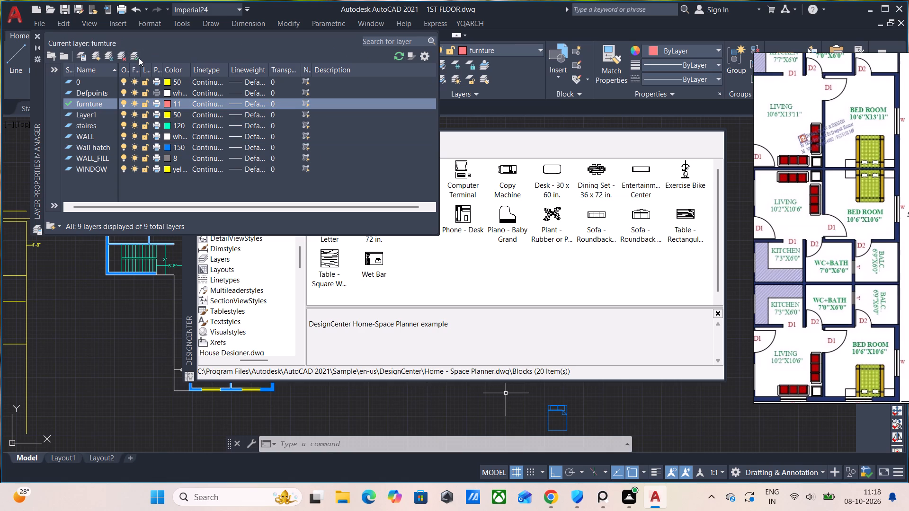
pyautogui.click(137, 55)
pyautogui.click(35, 36)
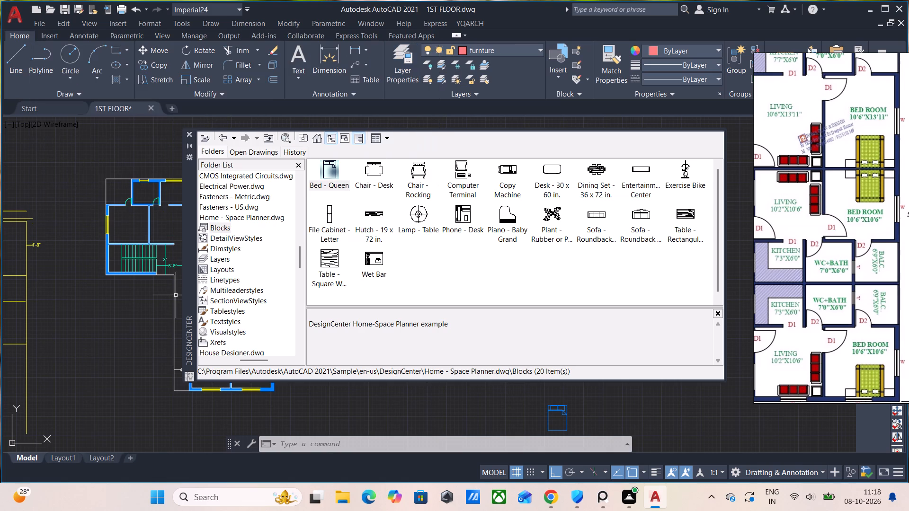
# Insert the Bed - Queen block on the furnture layer in the empty space beside the existing blue bed.
pyautogui.click(328, 169)
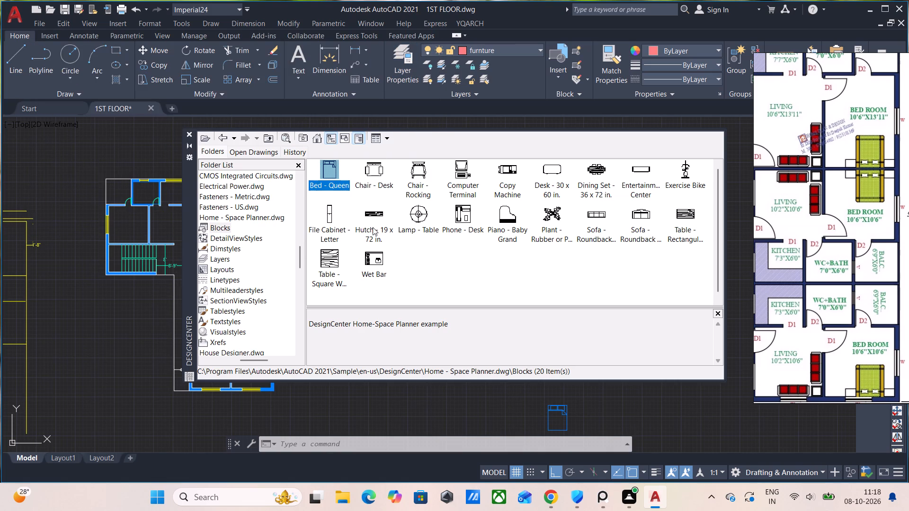
pyautogui.moveTo(334, 169); pyautogui.dragTo(465, 398)
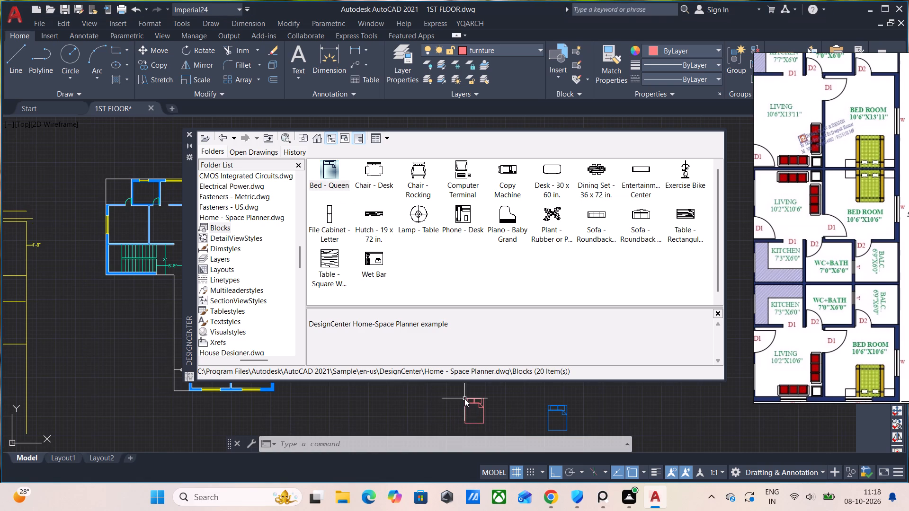
pyautogui.click(464, 398)
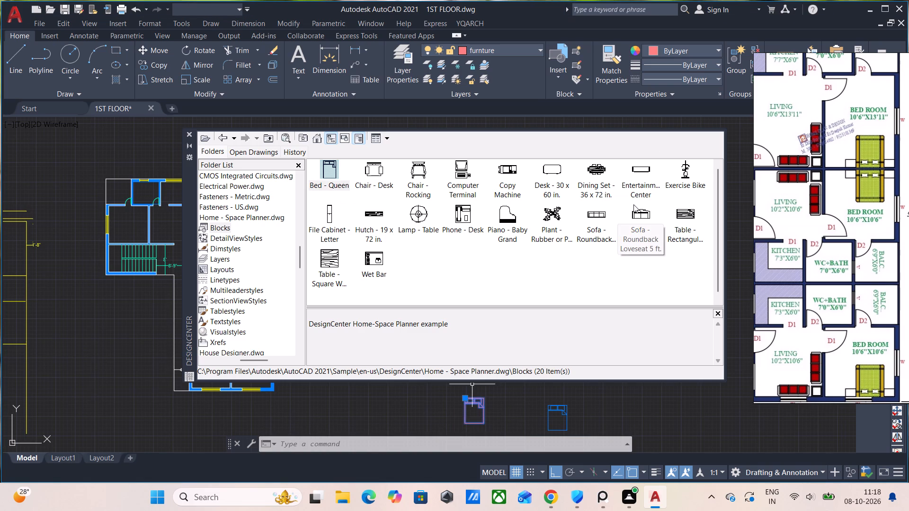
# Insert the Sofa - Roundback 7 ft. block in the empty space between the floor plan and the new bed.
pyautogui.click(596, 210)
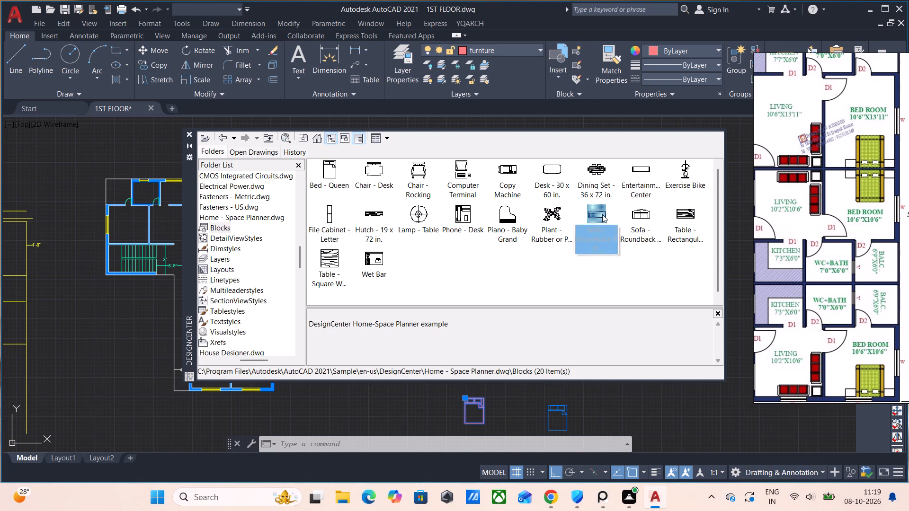
pyautogui.moveTo(599, 213); pyautogui.dragTo(410, 393)
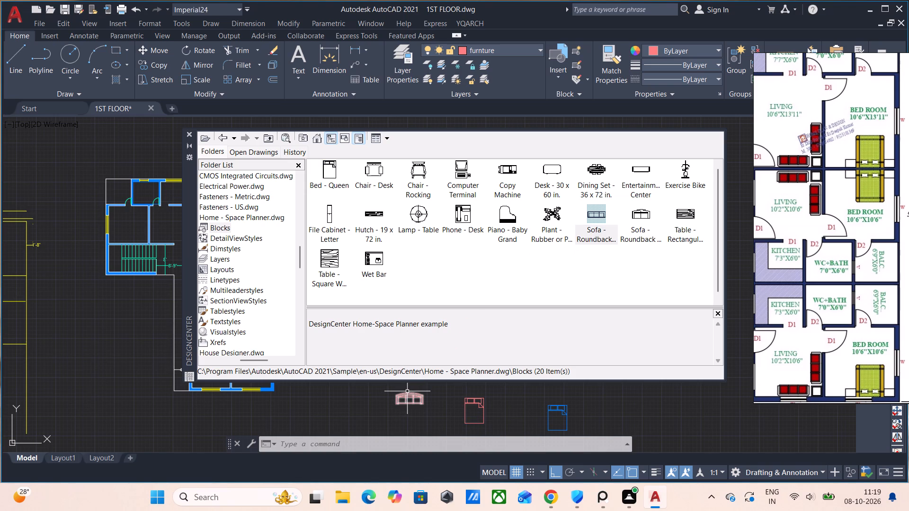
pyautogui.click(405, 391)
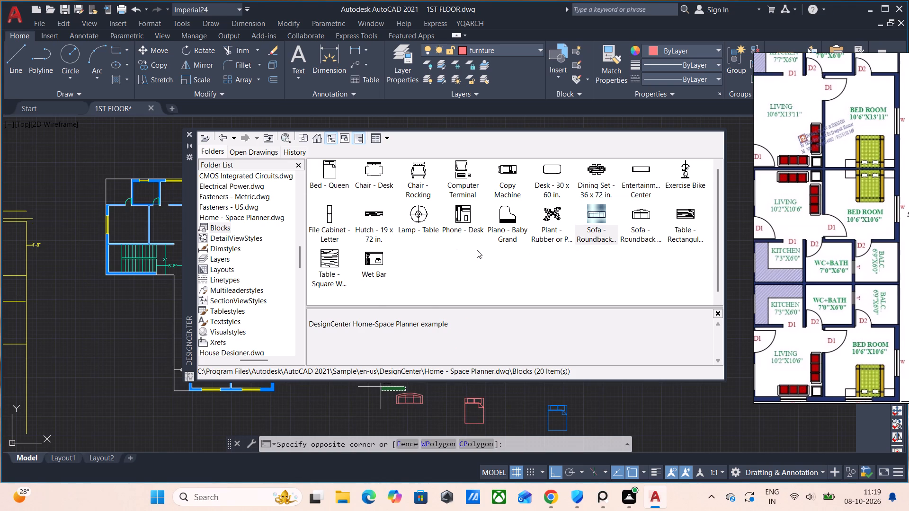
# Check the reference plan's furniture and close DesignCenter.
pyautogui.scroll(1, 483, 243)
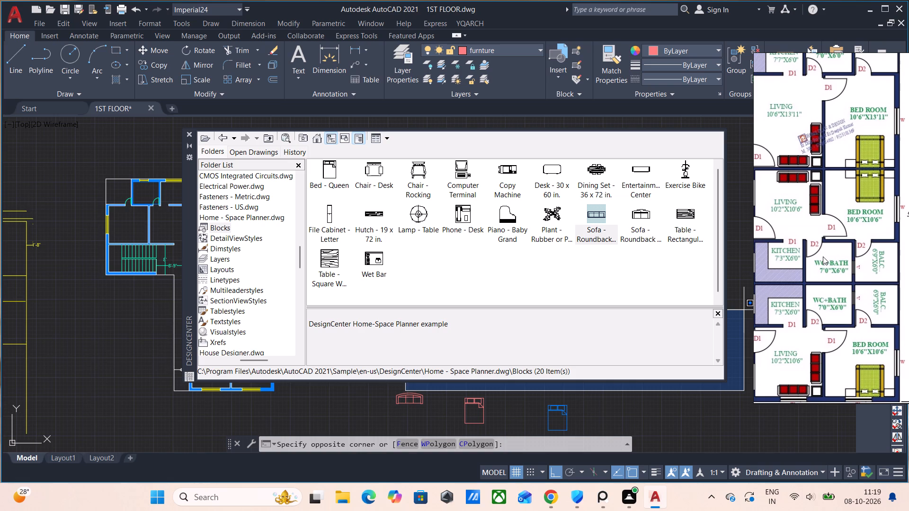
pyautogui.scroll(-3, 823, 256)
pyautogui.scroll(3, 816, 266)
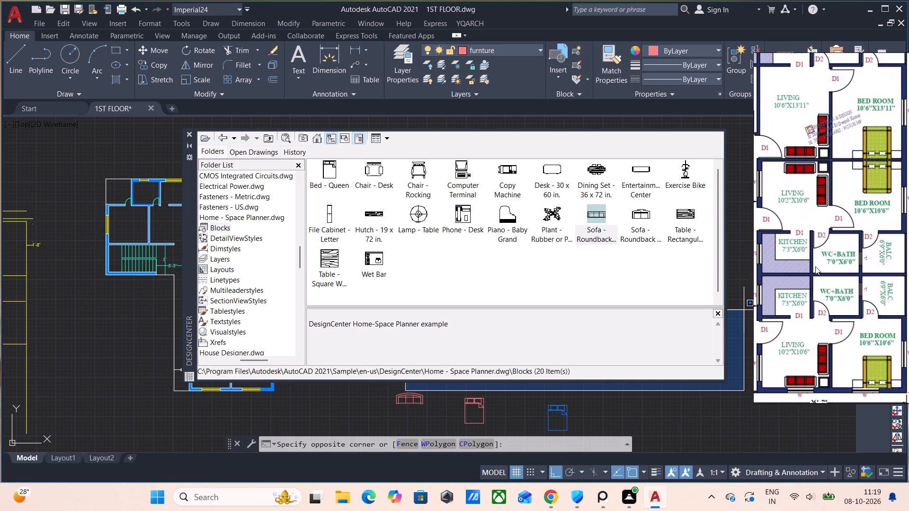
pyautogui.click(221, 136)
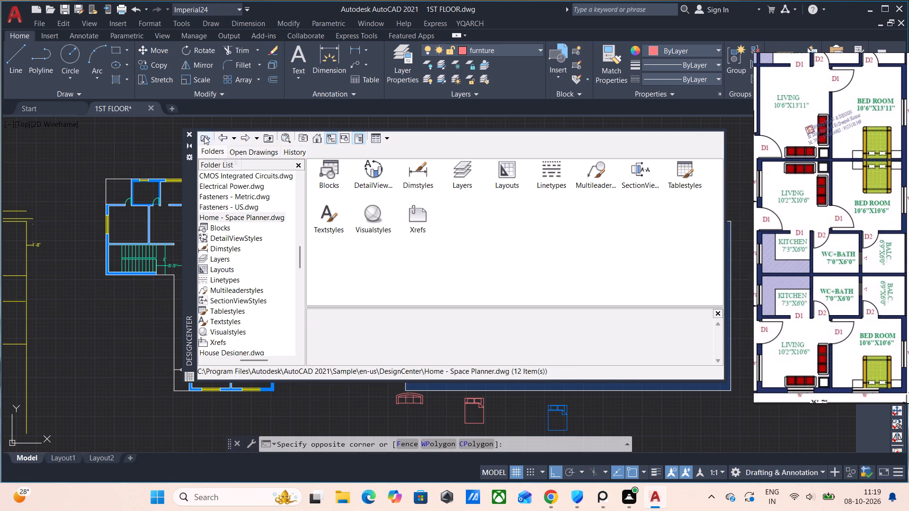
pyautogui.click(189, 132)
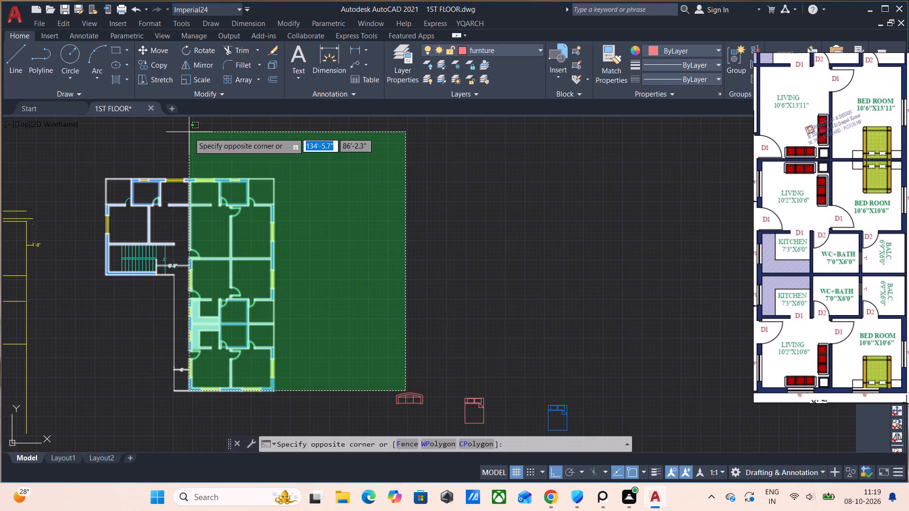
pyautogui.click(529, 234)
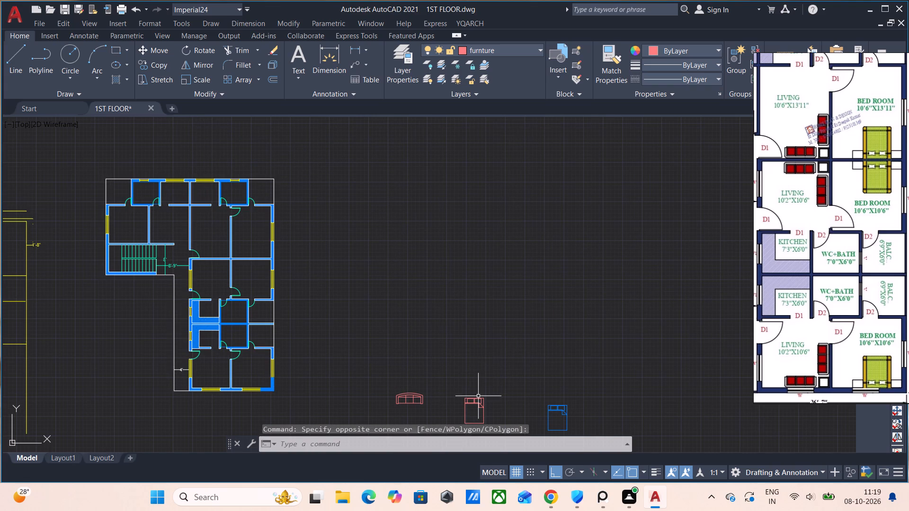
# Copy the red bed into the 10'6"X10'6" bedroom, with its head near the wall shared with the 10'6"X13'11" bedroom.
pyautogui.click(478, 397)
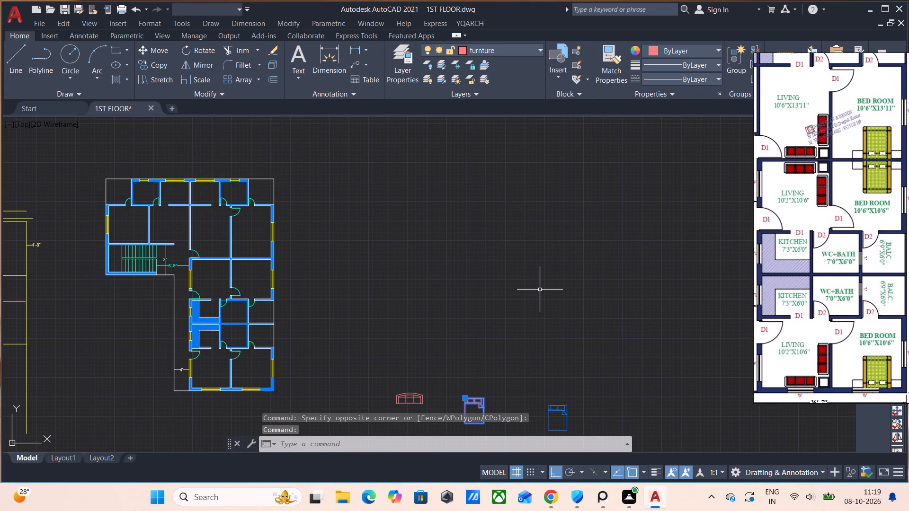
pyautogui.write('CO')
pyautogui.press('Return')
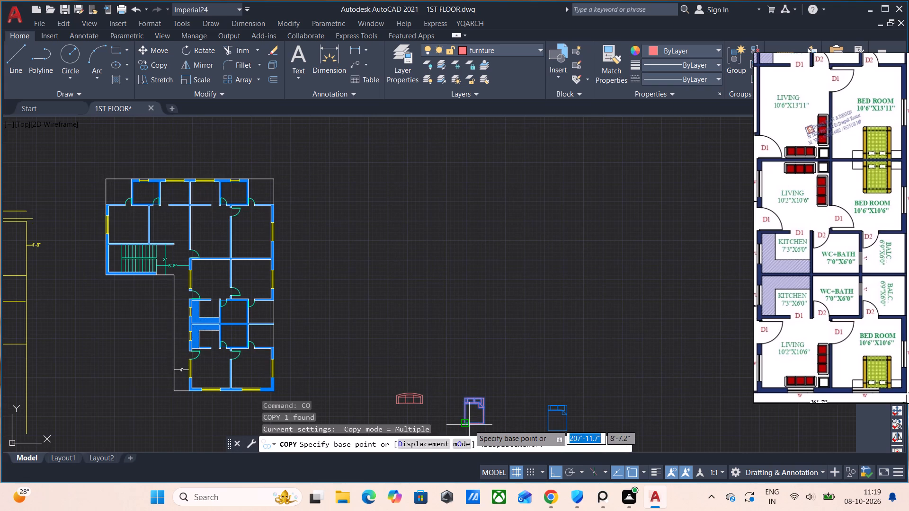
pyautogui.click(469, 425)
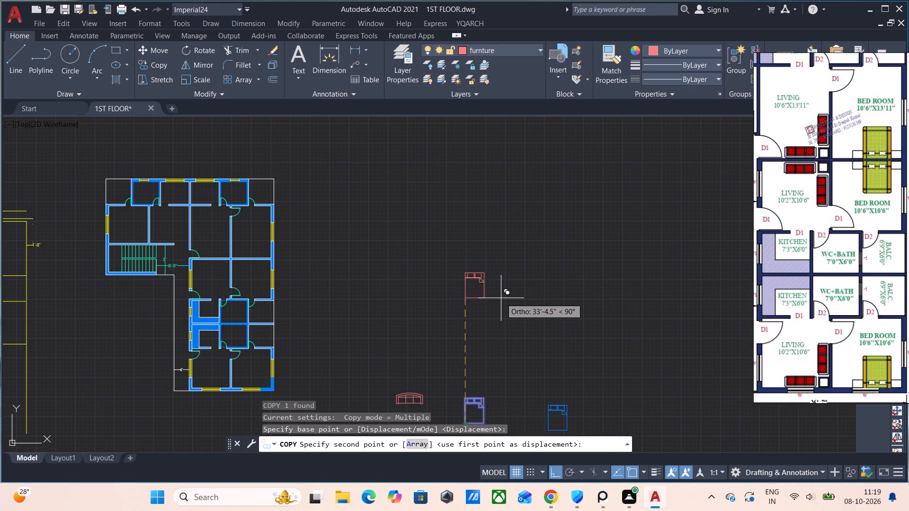
pyautogui.press('F8')
pyautogui.moveTo(864, 287); pyautogui.dragTo(823, 313, button='middle')
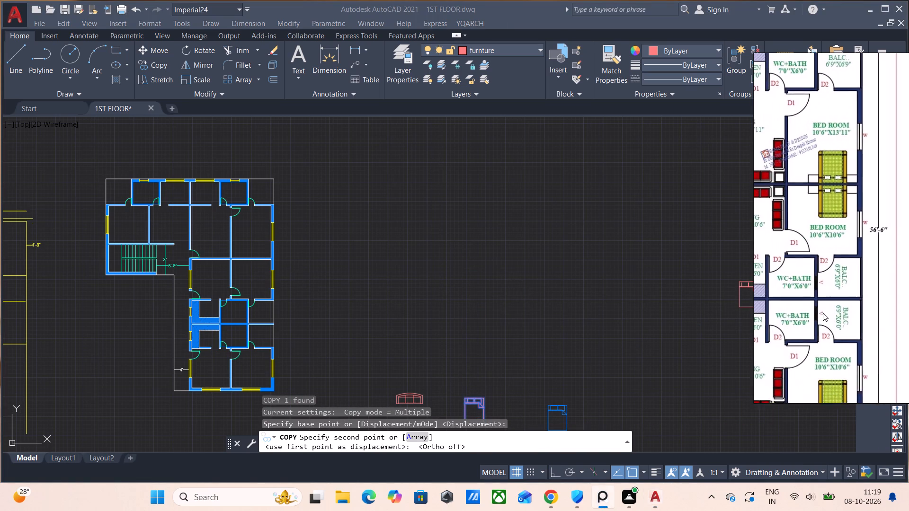
pyautogui.moveTo(823, 313); pyautogui.dragTo(836, 317, button='middle')
pyautogui.scroll(2, 809, 250)
pyautogui.moveTo(788, 268); pyautogui.dragTo(575, 360, button='right')
pyautogui.moveTo(664, 364); pyautogui.dragTo(715, 378, button='middle')
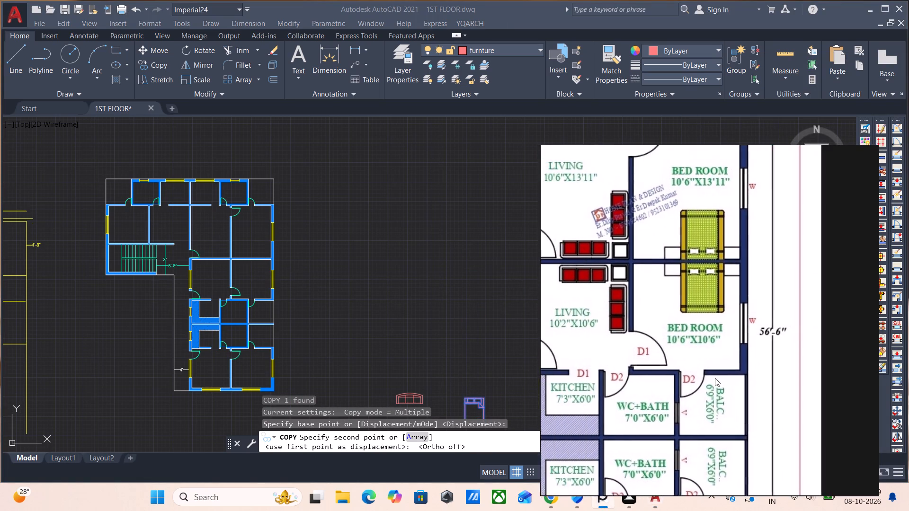
pyautogui.moveTo(715, 378); pyautogui.dragTo(770, 374, button='middle')
pyautogui.click(450, 370)
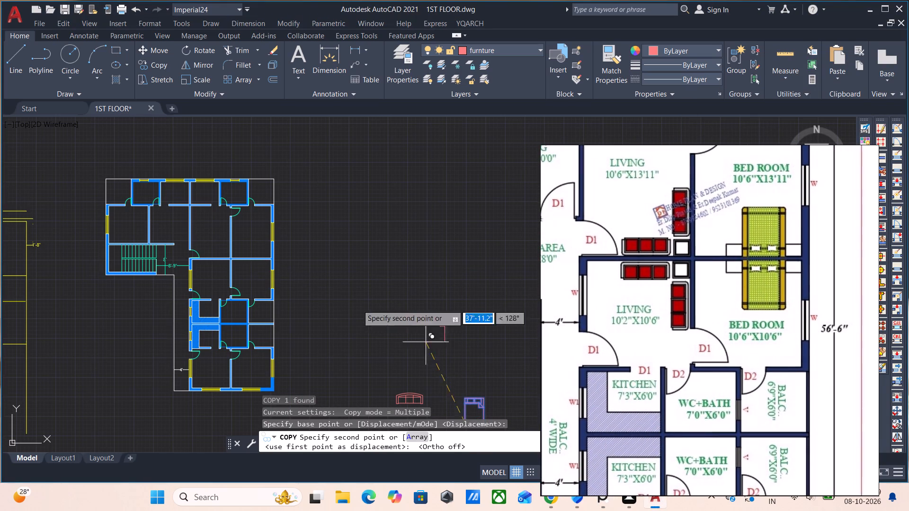
pyautogui.scroll(1, 290, 281)
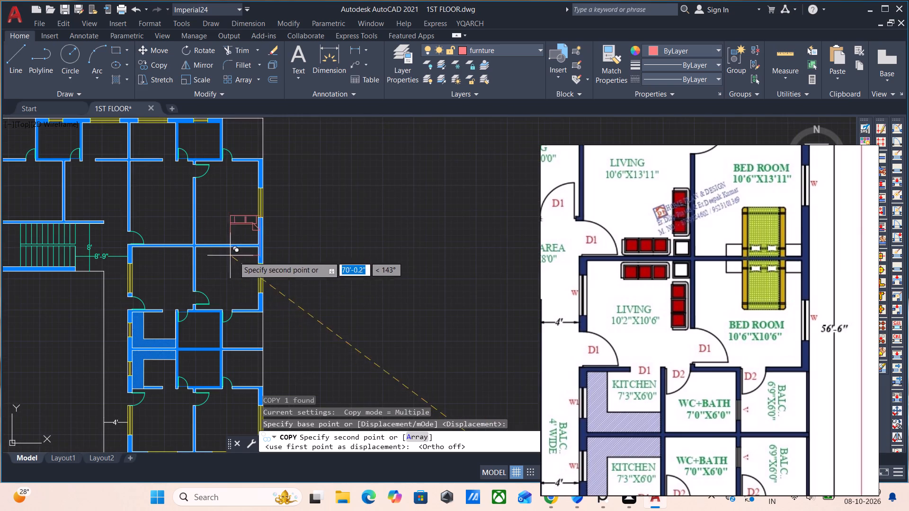
pyautogui.scroll(1, 155, 278)
pyautogui.scroll(1, 254, 302)
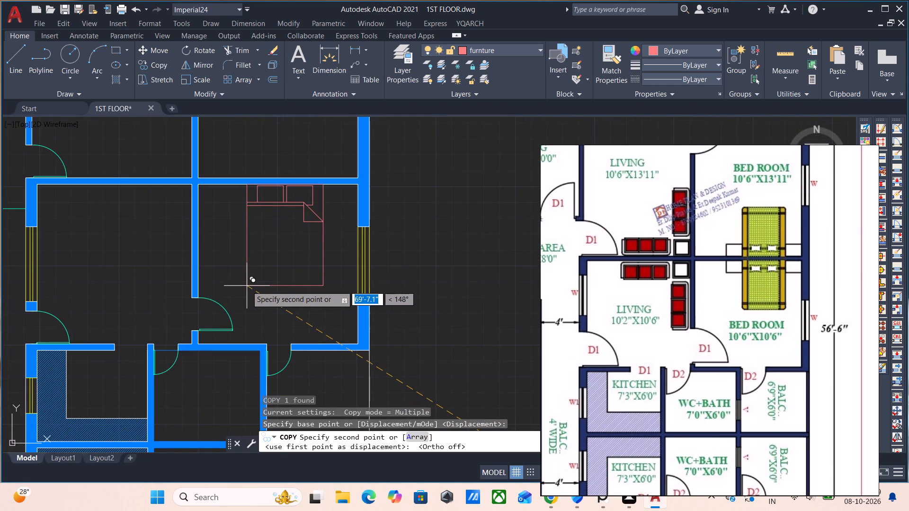
pyautogui.click(247, 286)
pyautogui.press('Escape')
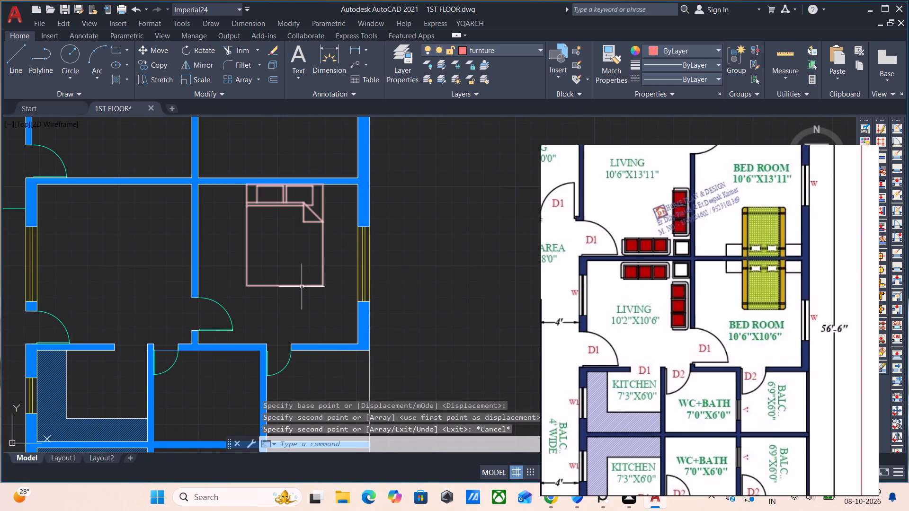
# Scale the copied bed down to about 0.8 of its size from its lower-left corner.
pyautogui.click(298, 286)
pyautogui.moveTo(312, 273); pyautogui.dragTo(340, 302, button='middle')
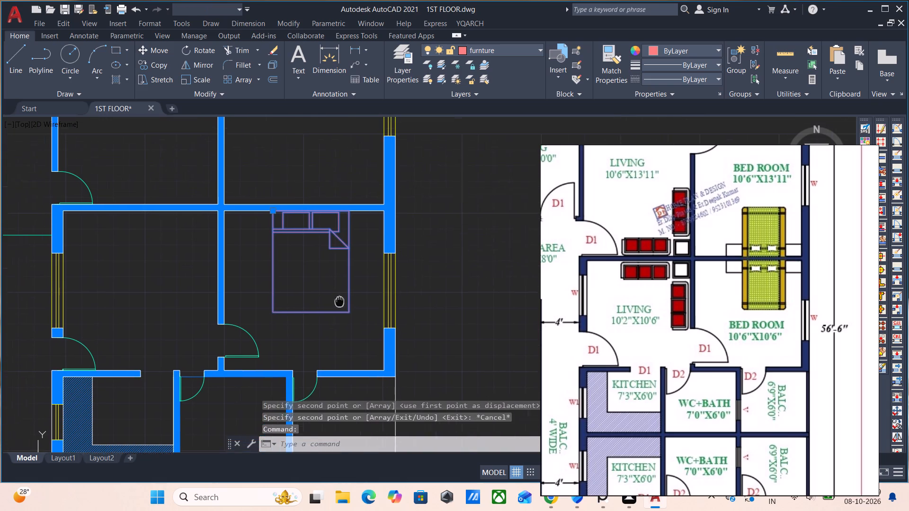
pyautogui.moveTo(340, 302); pyautogui.dragTo(344, 305, button='middle')
pyautogui.write('SC')
pyautogui.press('Return')
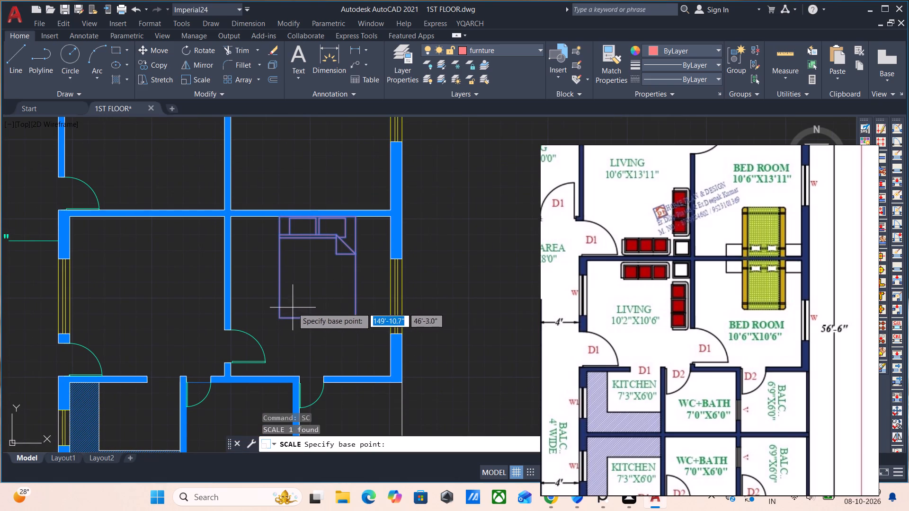
pyautogui.click(275, 321)
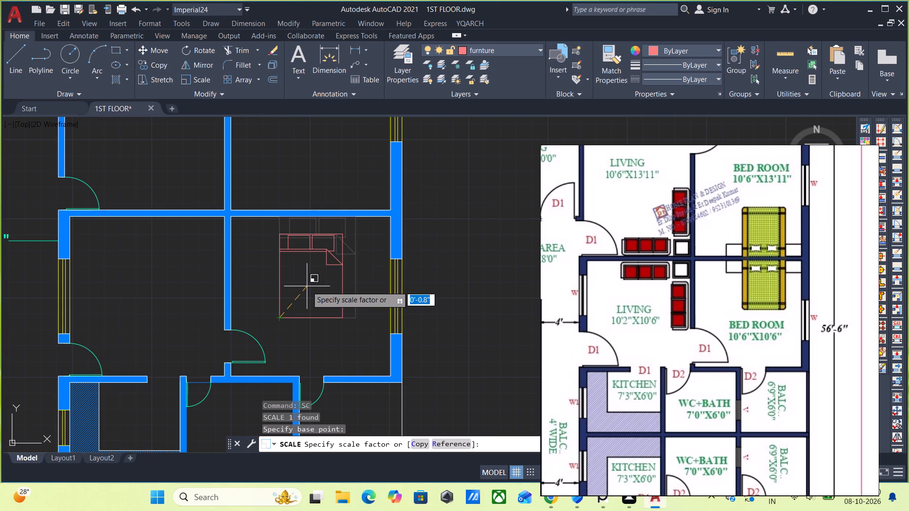
pyautogui.click(307, 286)
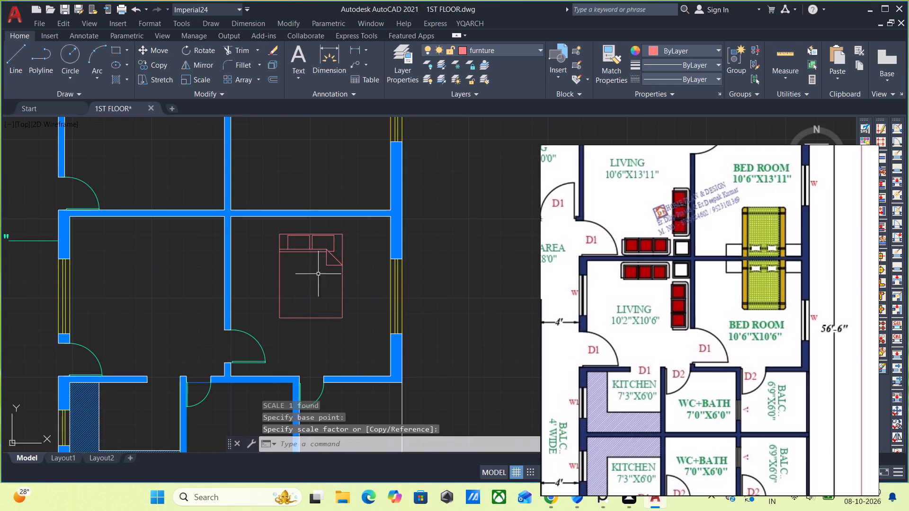
# Move the scaled bed so its pillow end sits flush against the wall shared by the two bedrooms.
pyautogui.click(344, 247)
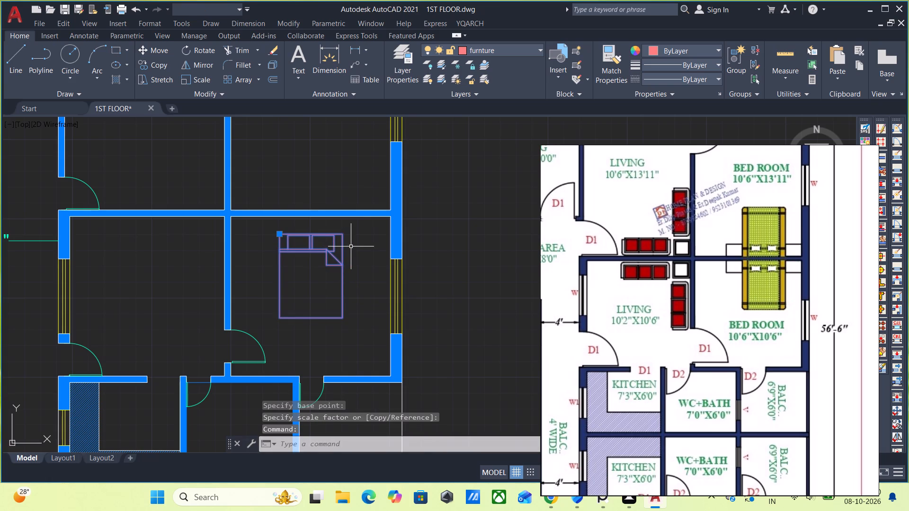
pyautogui.press('m')
pyautogui.press('Return')
pyautogui.scroll(2, 348, 233)
pyautogui.click(331, 241)
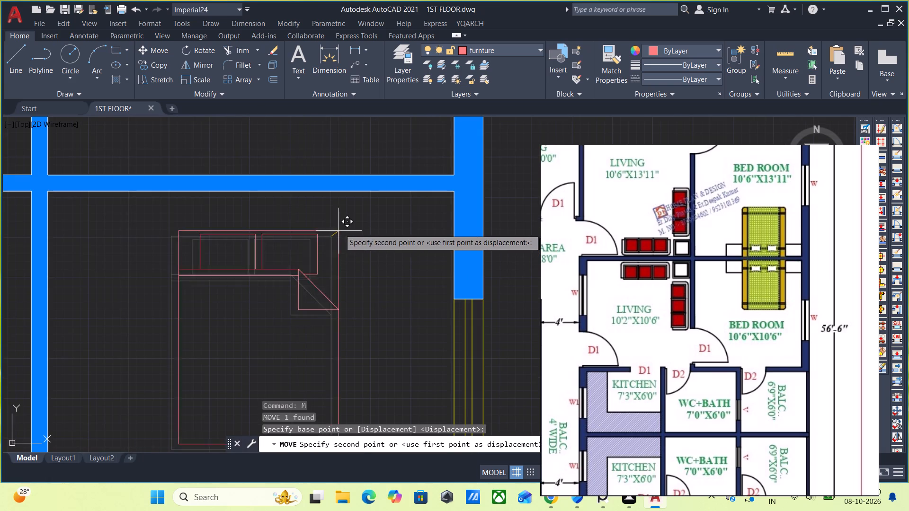
pyautogui.click(363, 191)
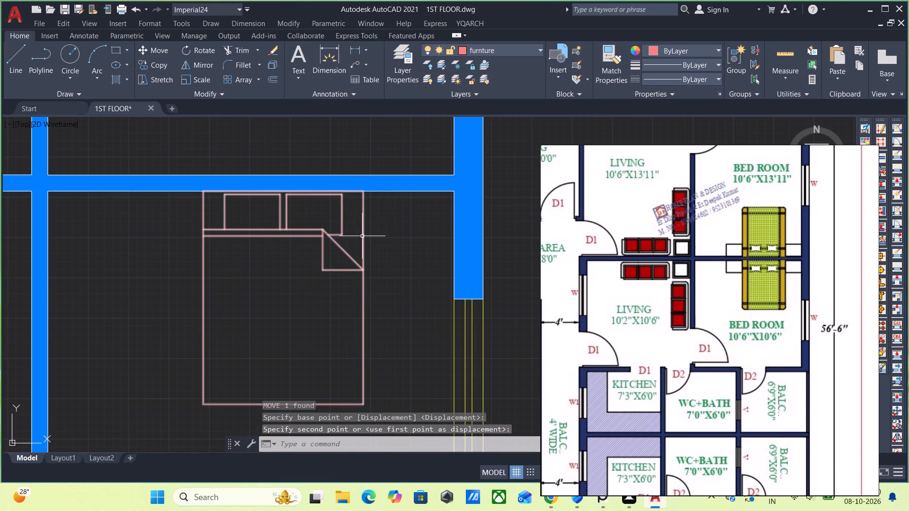
# Shift the bed along the shared wall toward the exterior window wall, leaving a gap of about 1'-8.5".
pyautogui.click(362, 236)
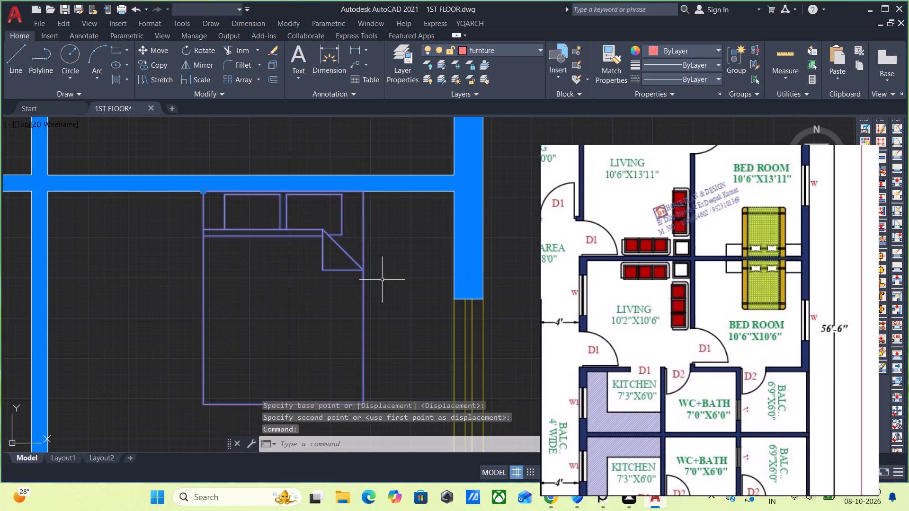
pyautogui.press('m')
pyautogui.press('Return')
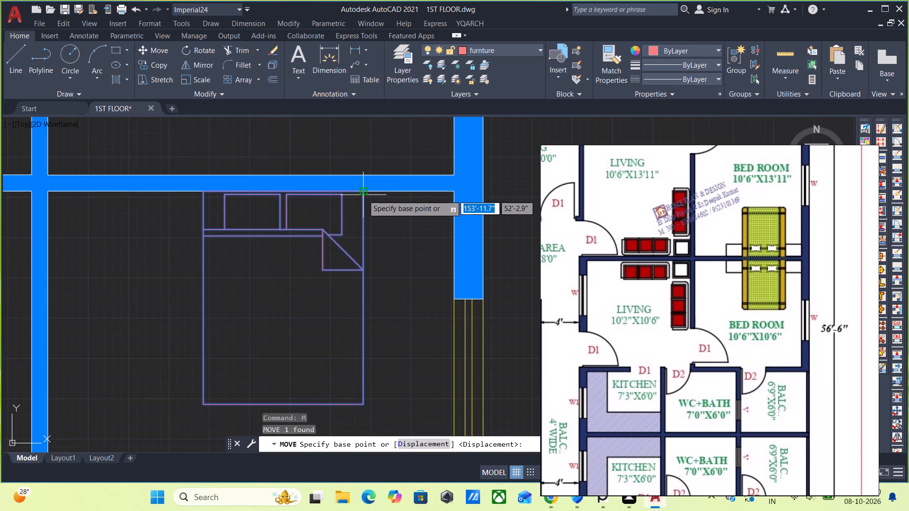
pyautogui.click(364, 191)
pyautogui.click(388, 192)
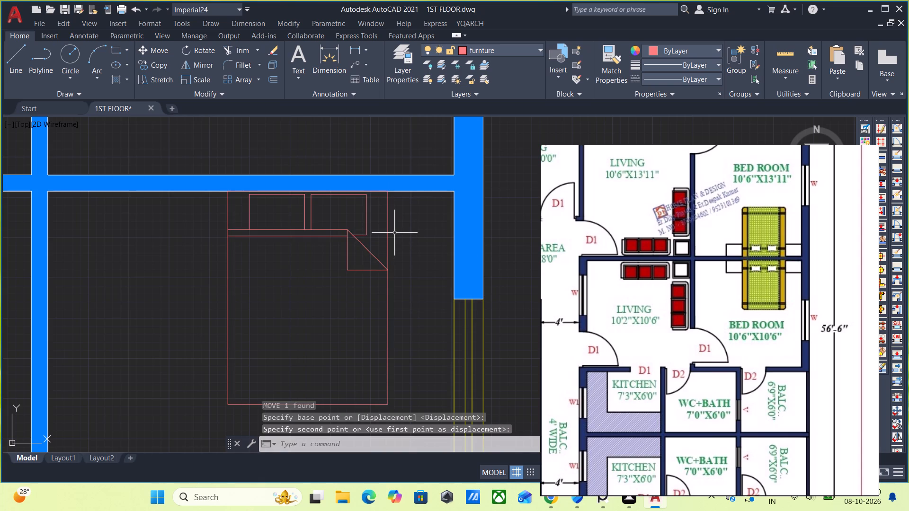
# Draw a rectangular bedside table, about 1'-8.5" by 1'-2", with lines in the corner between the bed's head and the exterior wall.
pyautogui.moveTo(391, 236); pyautogui.dragTo(369, 281, button='middle')
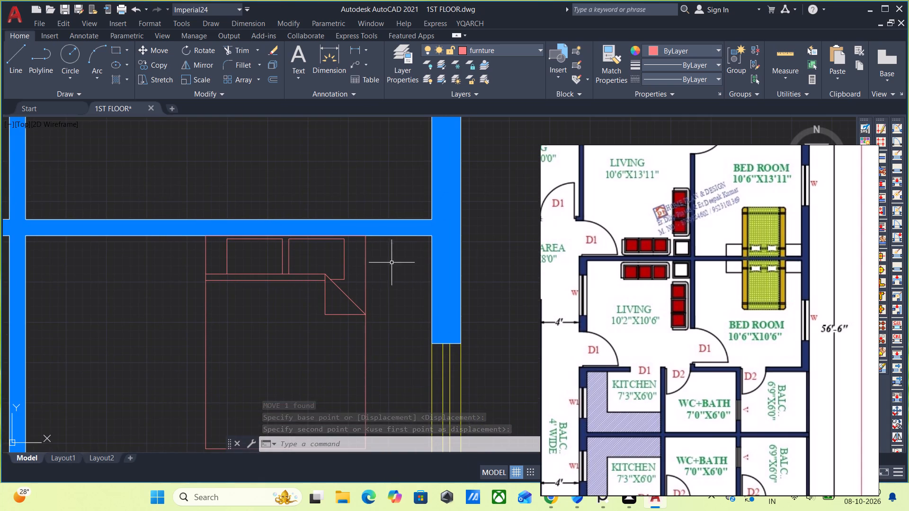
pyautogui.press('l')
pyautogui.press('Return')
pyautogui.scroll(1, 379, 269)
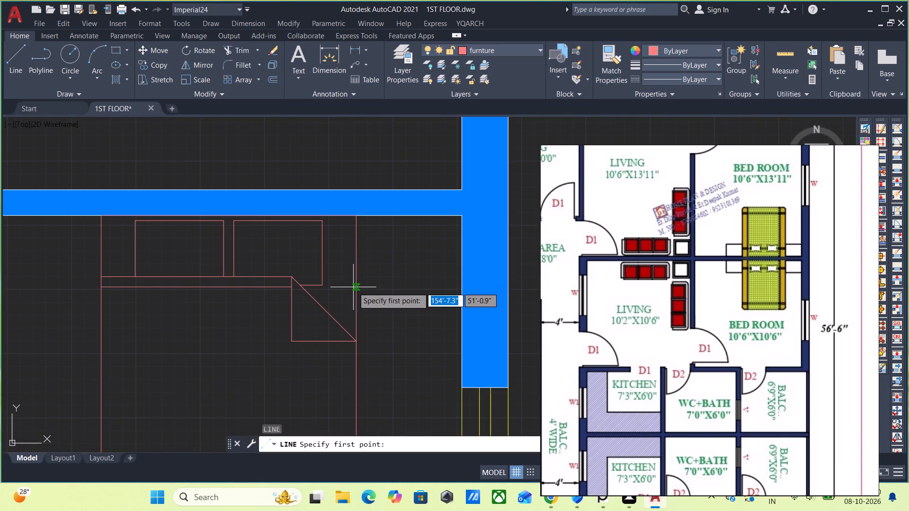
pyautogui.click(357, 287)
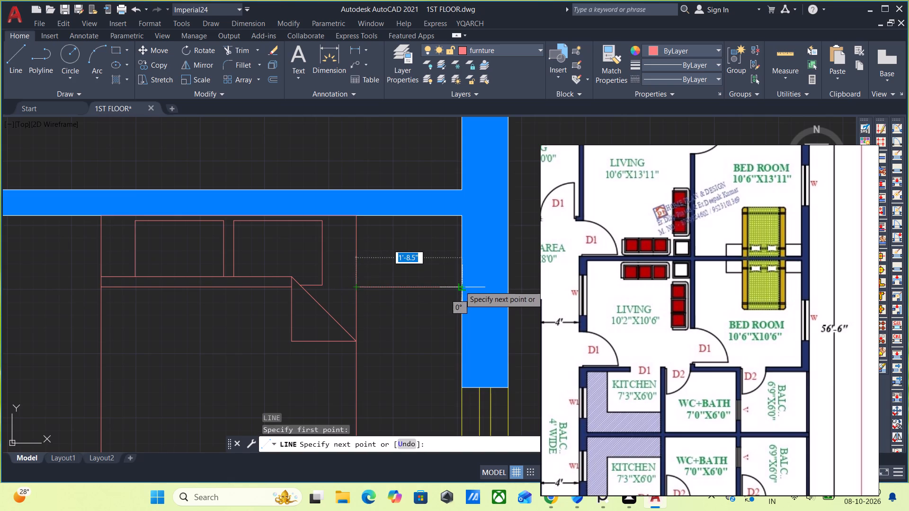
pyautogui.click(463, 288)
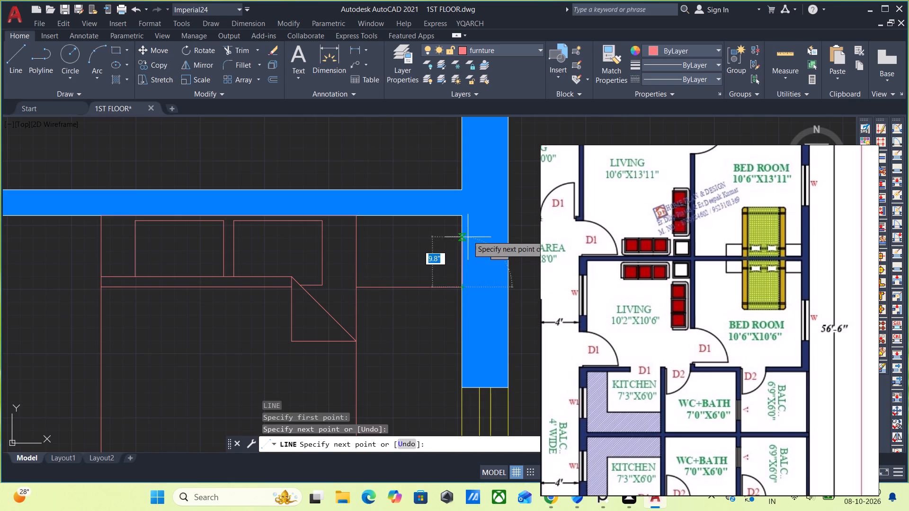
pyautogui.click(463, 213)
pyautogui.click(356, 216)
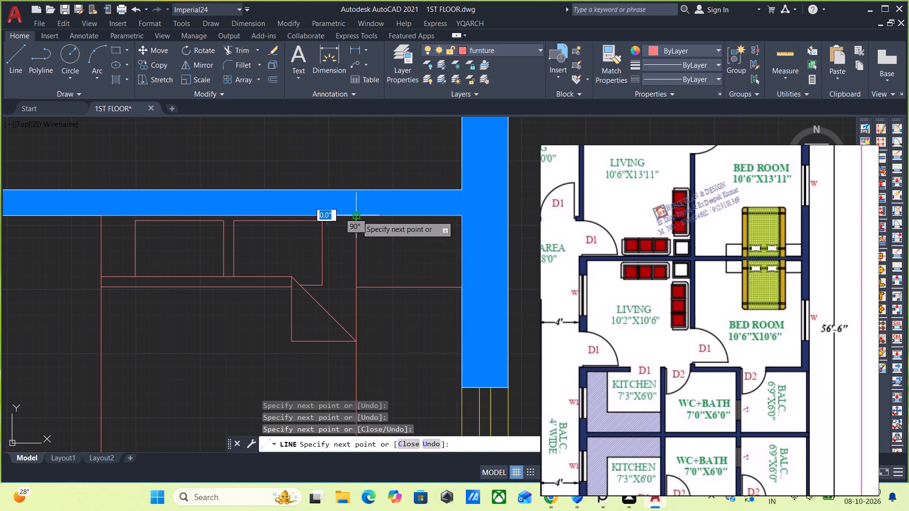
pyautogui.press('Escape')
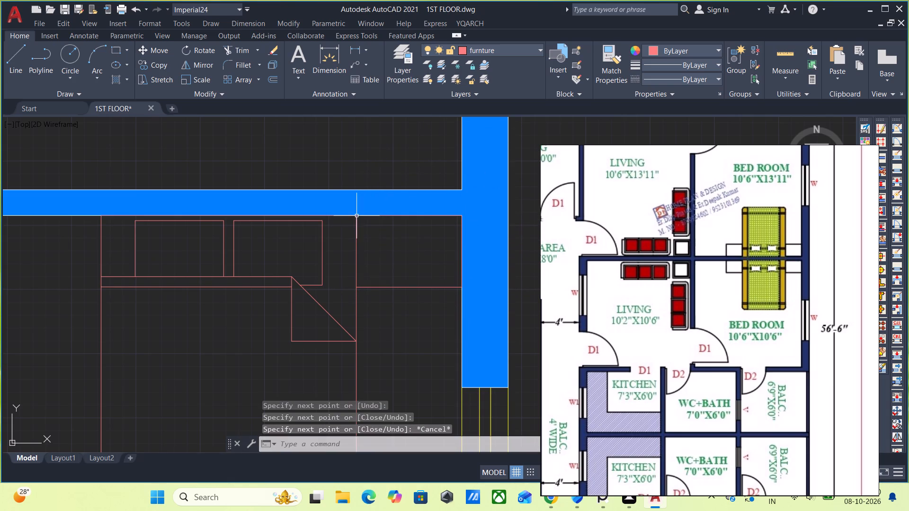
# Mirror the three bedside table lines about the bed's centre line to the other side of the bed, keeping the originals.
pyautogui.scroll(-1, 294, 282)
pyautogui.moveTo(299, 306); pyautogui.dragTo(337, 317, button='middle')
pyautogui.scroll(1, 434, 314)
pyautogui.click(410, 287)
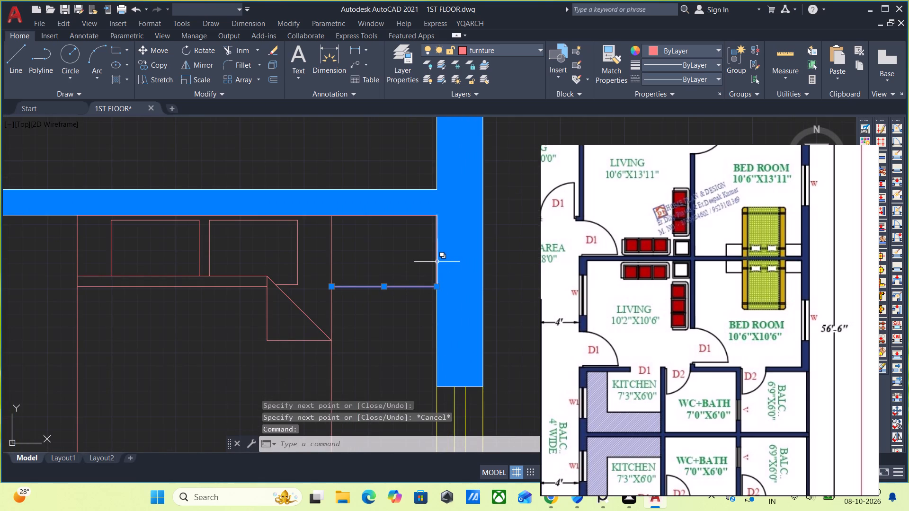
pyautogui.click(437, 259)
pyautogui.scroll(1, 411, 247)
pyautogui.click(403, 215)
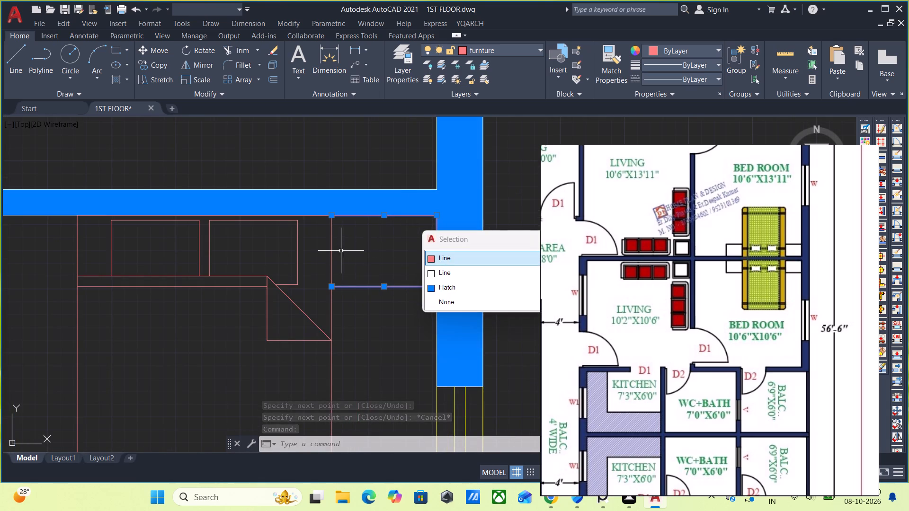
pyautogui.click(373, 257)
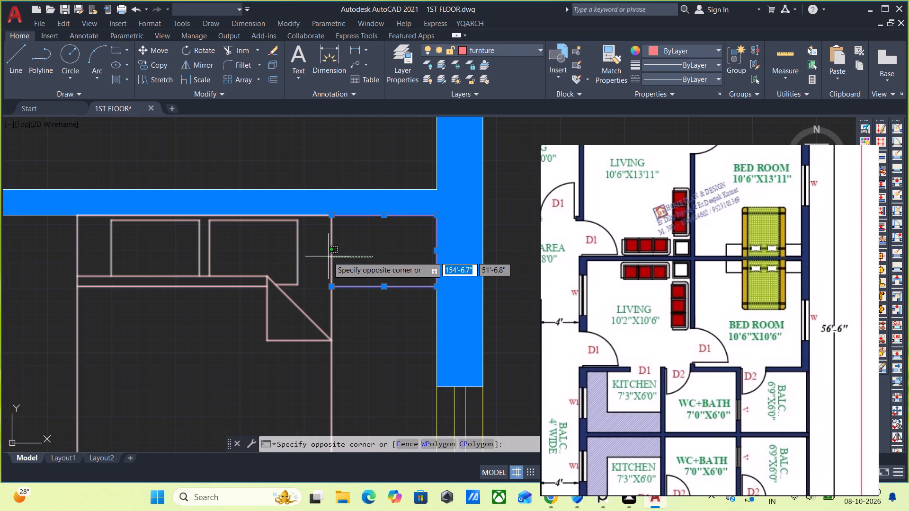
pyautogui.click(365, 255)
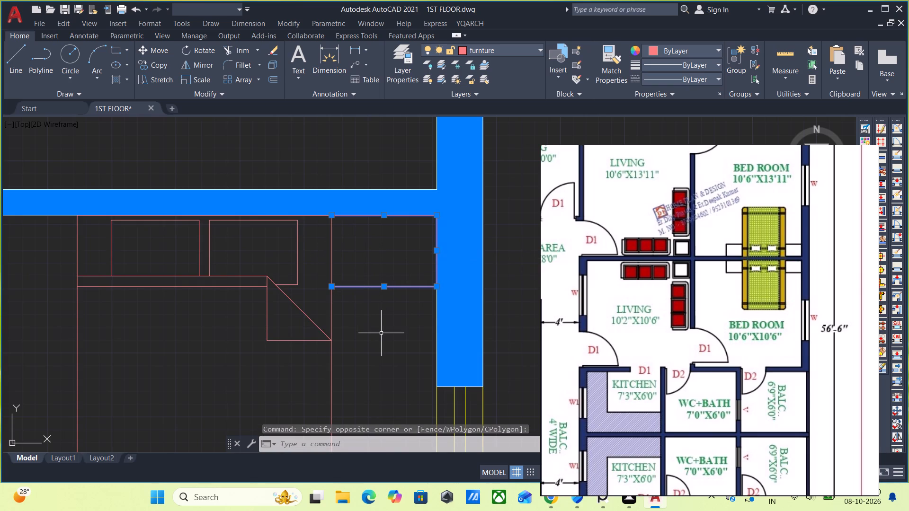
pyautogui.write('MI')
pyautogui.press('Return')
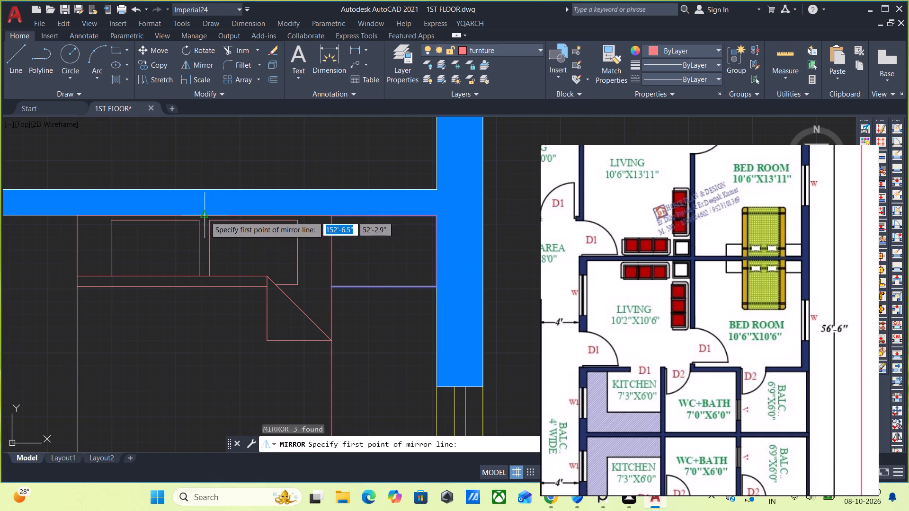
pyautogui.click(204, 215)
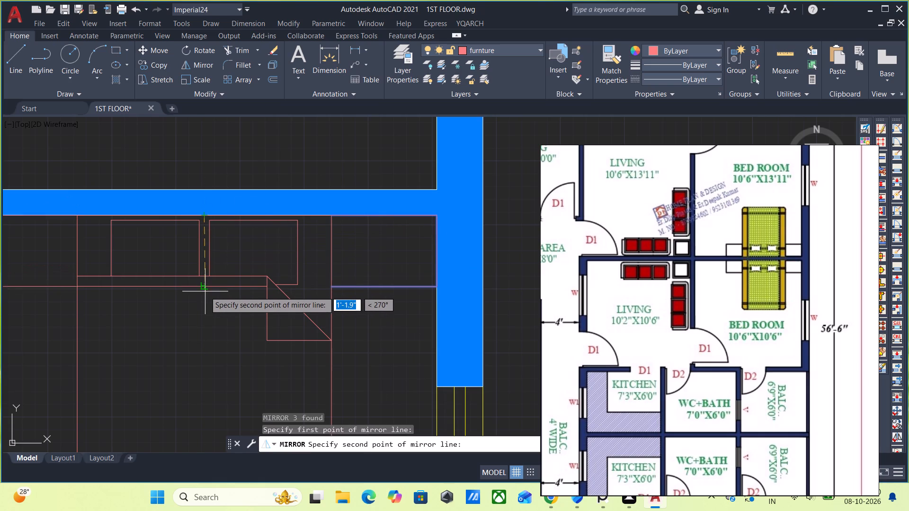
pyautogui.click(206, 287)
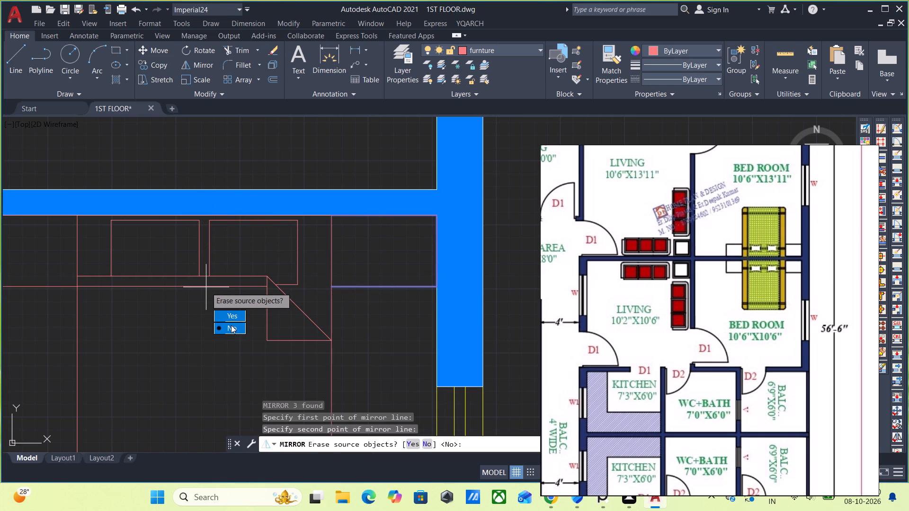
pyautogui.moveTo(231, 325); pyautogui.dragTo(206, 287)
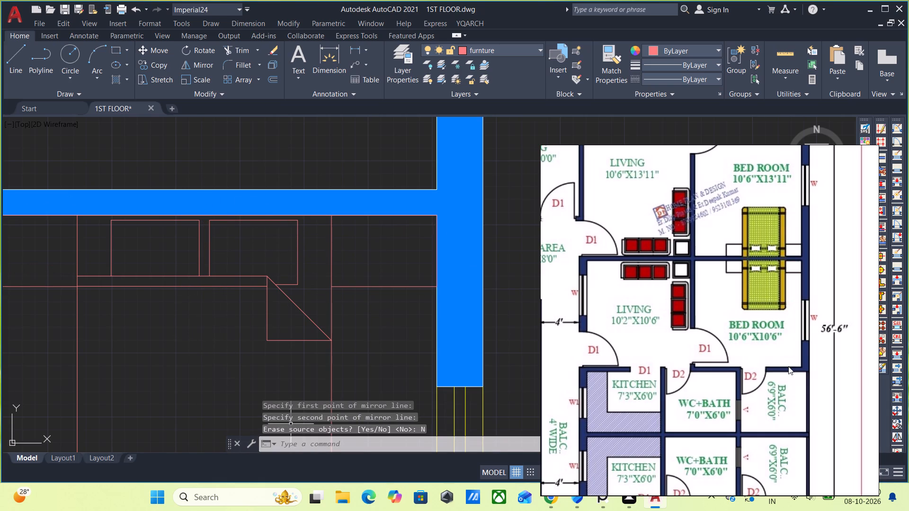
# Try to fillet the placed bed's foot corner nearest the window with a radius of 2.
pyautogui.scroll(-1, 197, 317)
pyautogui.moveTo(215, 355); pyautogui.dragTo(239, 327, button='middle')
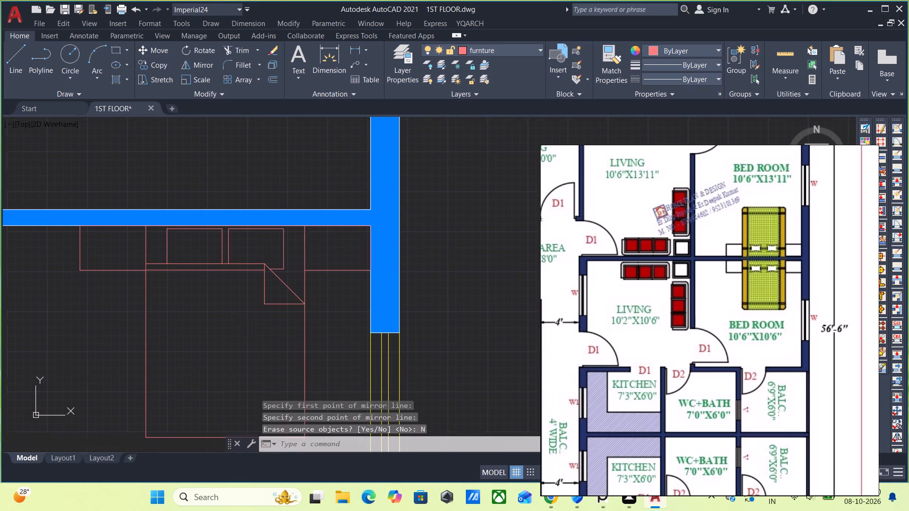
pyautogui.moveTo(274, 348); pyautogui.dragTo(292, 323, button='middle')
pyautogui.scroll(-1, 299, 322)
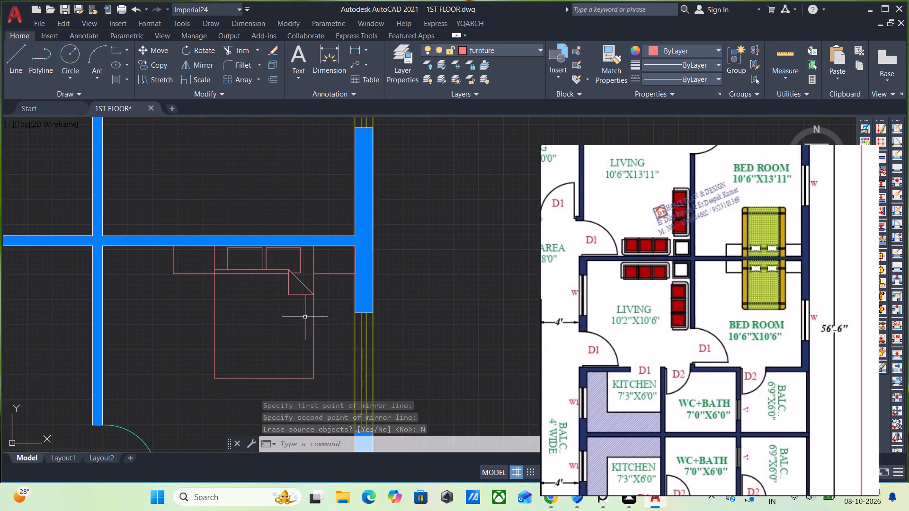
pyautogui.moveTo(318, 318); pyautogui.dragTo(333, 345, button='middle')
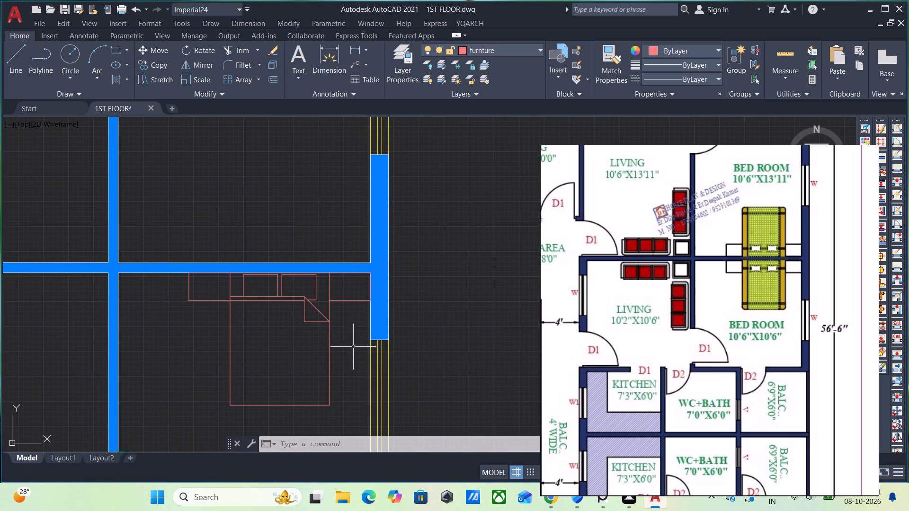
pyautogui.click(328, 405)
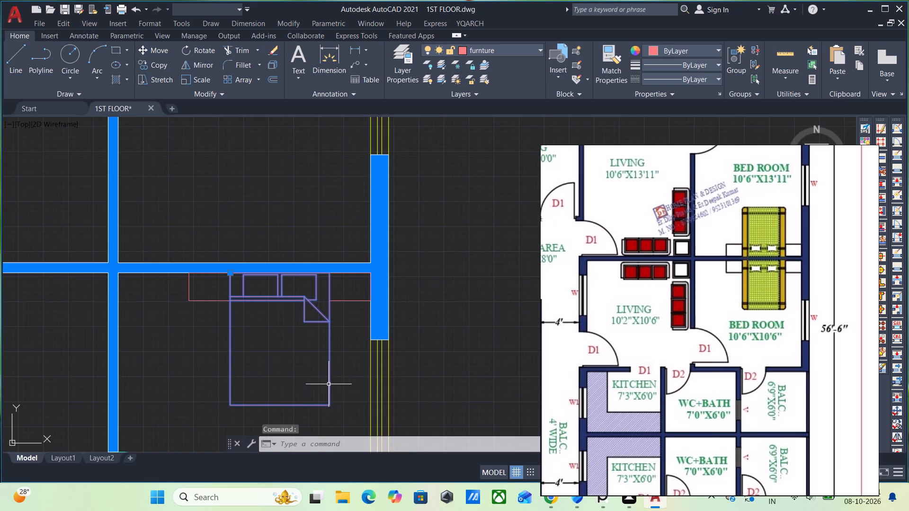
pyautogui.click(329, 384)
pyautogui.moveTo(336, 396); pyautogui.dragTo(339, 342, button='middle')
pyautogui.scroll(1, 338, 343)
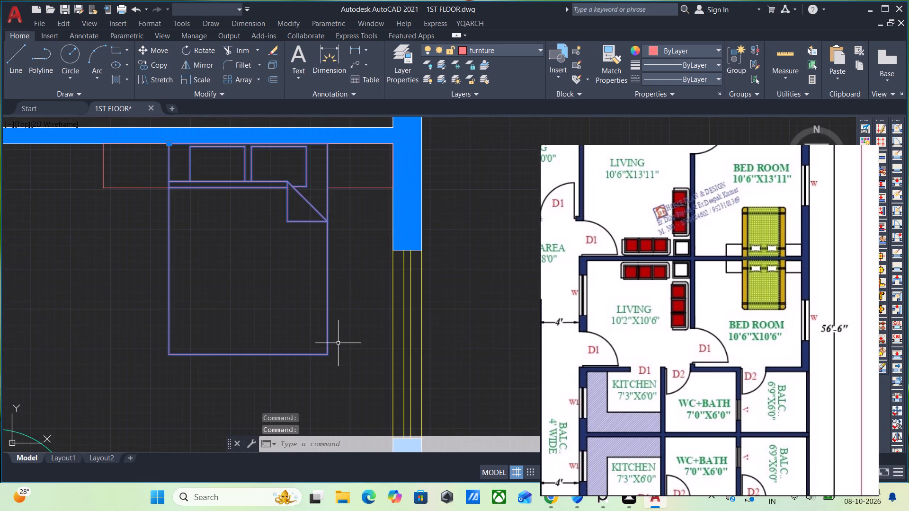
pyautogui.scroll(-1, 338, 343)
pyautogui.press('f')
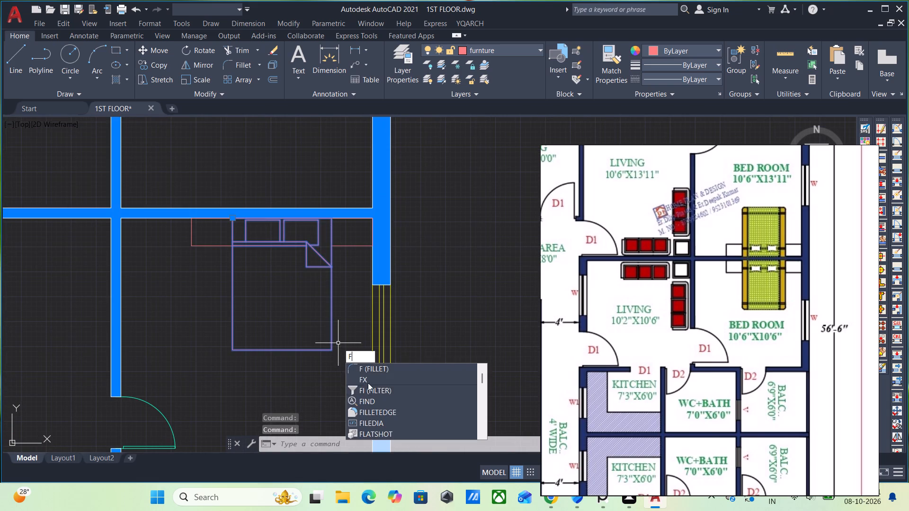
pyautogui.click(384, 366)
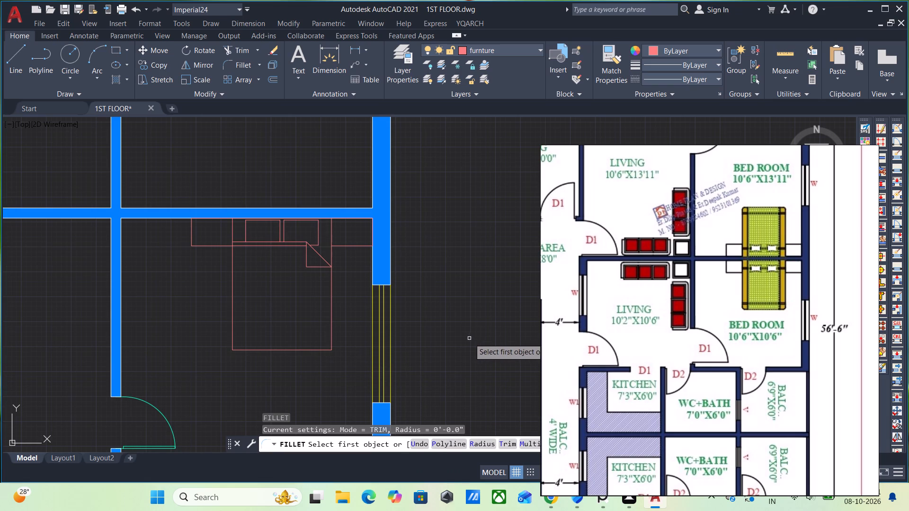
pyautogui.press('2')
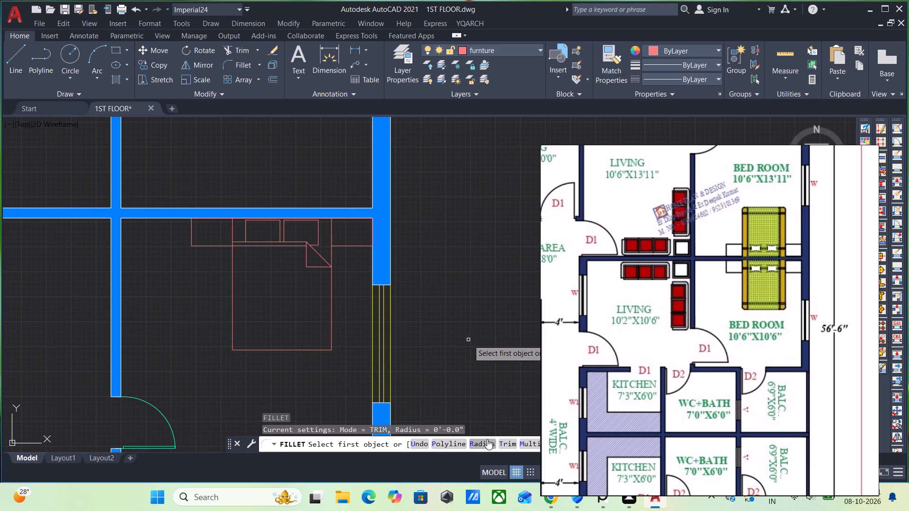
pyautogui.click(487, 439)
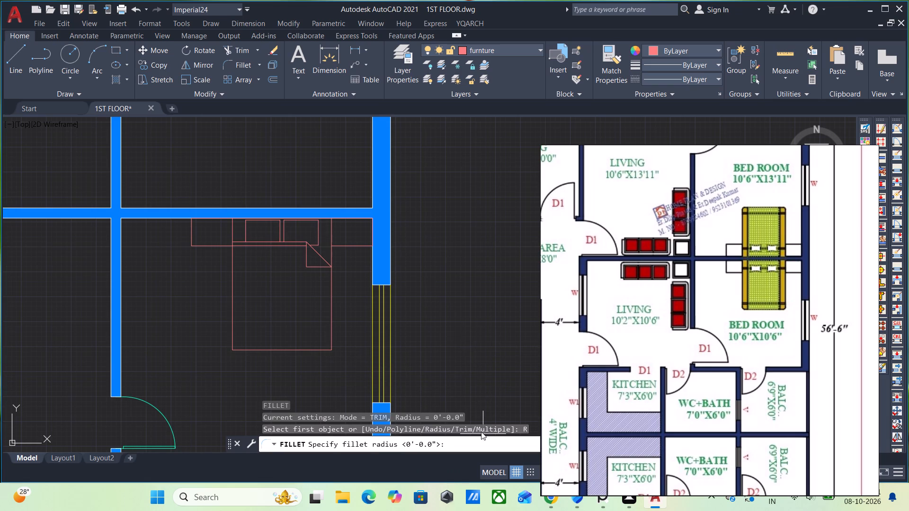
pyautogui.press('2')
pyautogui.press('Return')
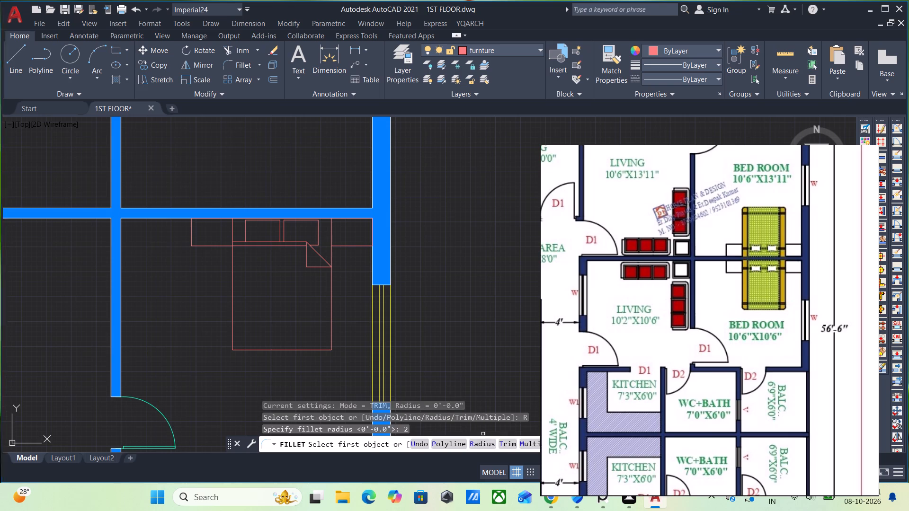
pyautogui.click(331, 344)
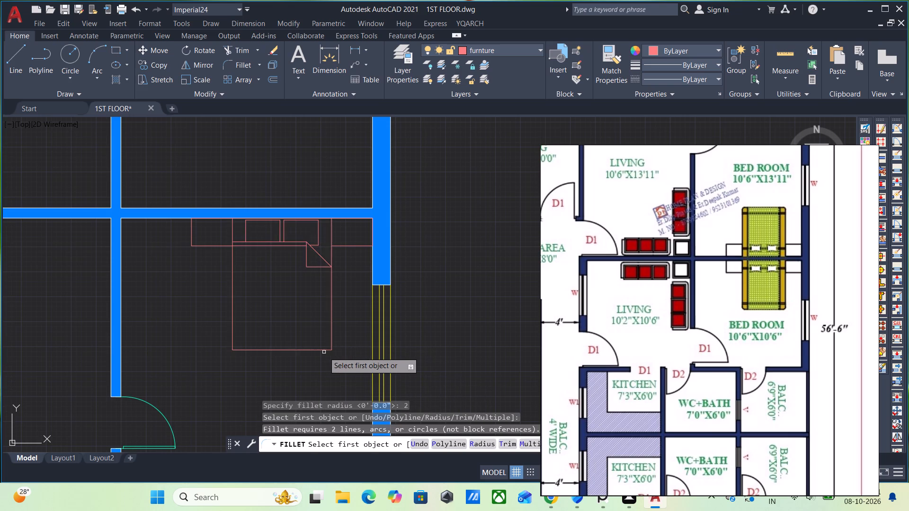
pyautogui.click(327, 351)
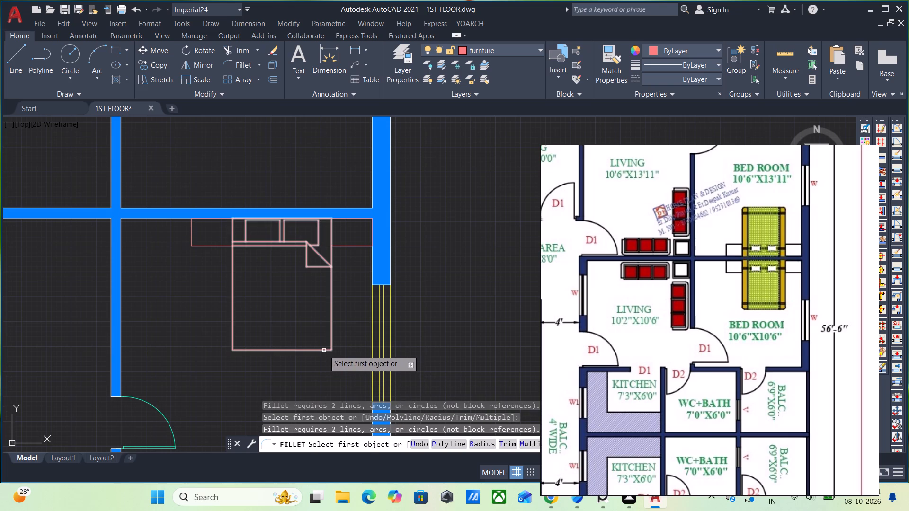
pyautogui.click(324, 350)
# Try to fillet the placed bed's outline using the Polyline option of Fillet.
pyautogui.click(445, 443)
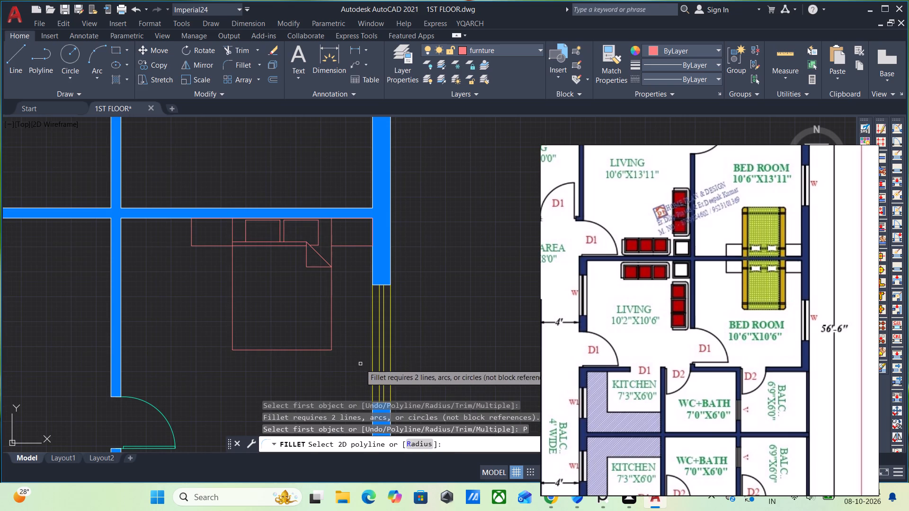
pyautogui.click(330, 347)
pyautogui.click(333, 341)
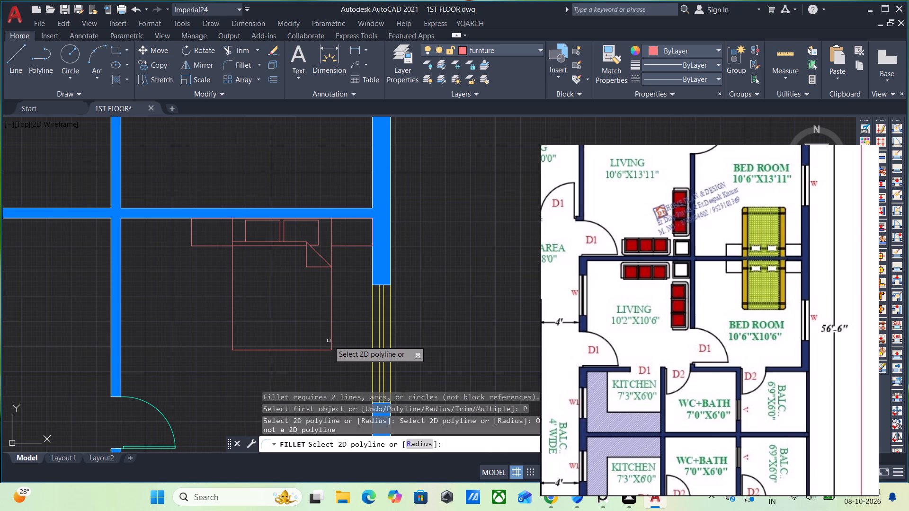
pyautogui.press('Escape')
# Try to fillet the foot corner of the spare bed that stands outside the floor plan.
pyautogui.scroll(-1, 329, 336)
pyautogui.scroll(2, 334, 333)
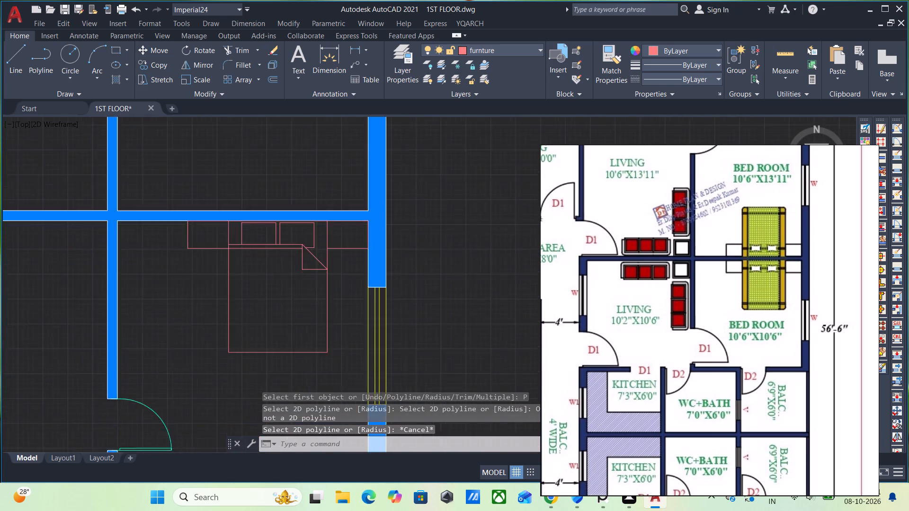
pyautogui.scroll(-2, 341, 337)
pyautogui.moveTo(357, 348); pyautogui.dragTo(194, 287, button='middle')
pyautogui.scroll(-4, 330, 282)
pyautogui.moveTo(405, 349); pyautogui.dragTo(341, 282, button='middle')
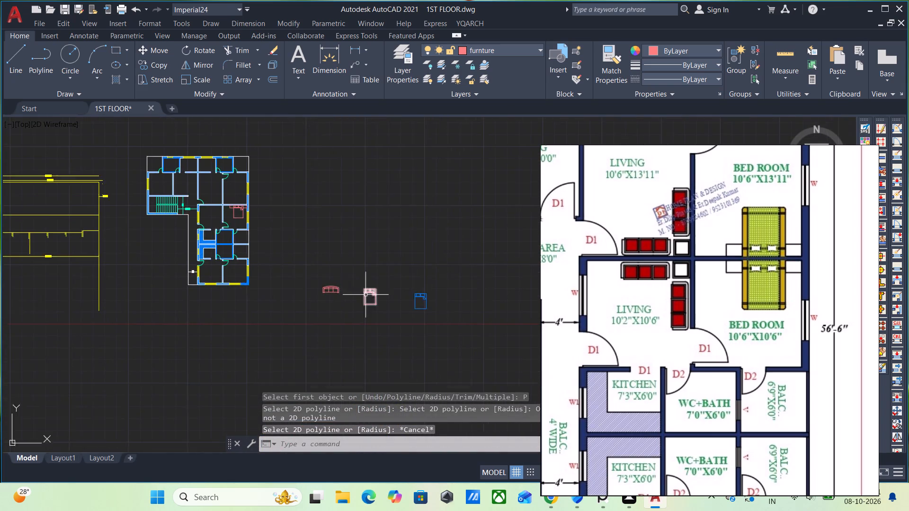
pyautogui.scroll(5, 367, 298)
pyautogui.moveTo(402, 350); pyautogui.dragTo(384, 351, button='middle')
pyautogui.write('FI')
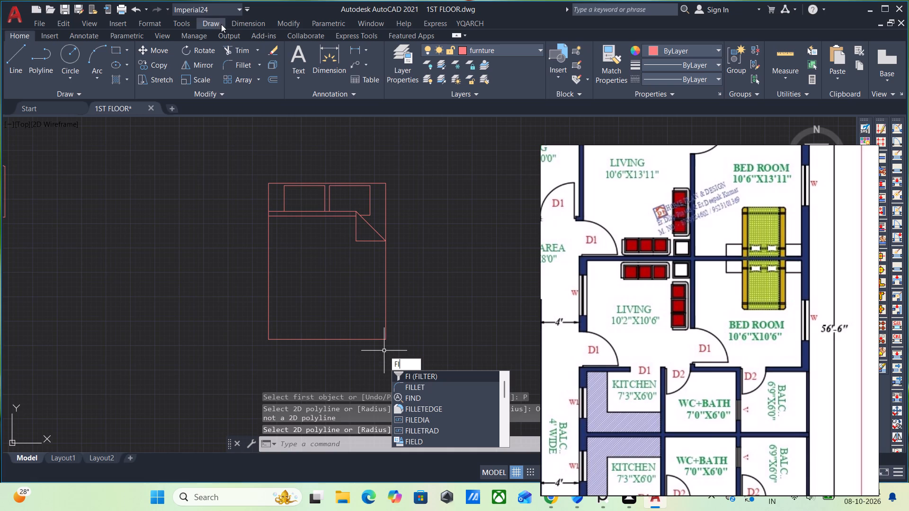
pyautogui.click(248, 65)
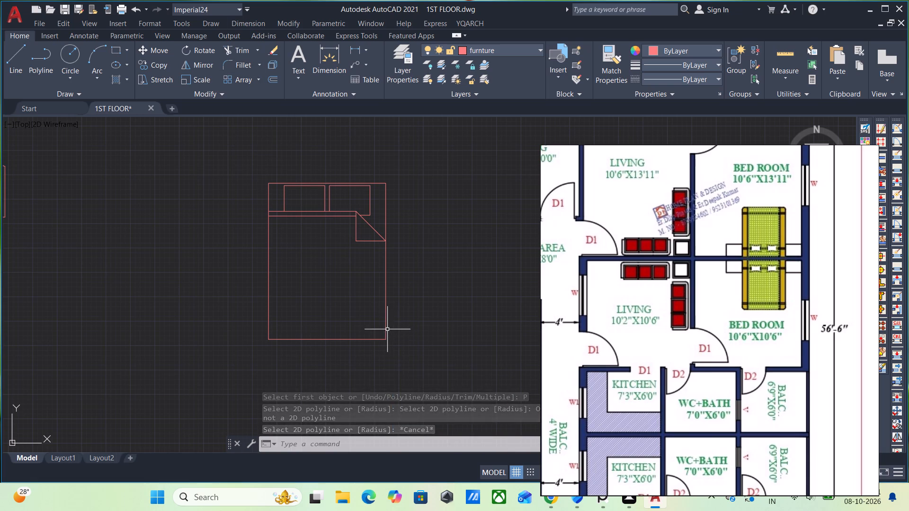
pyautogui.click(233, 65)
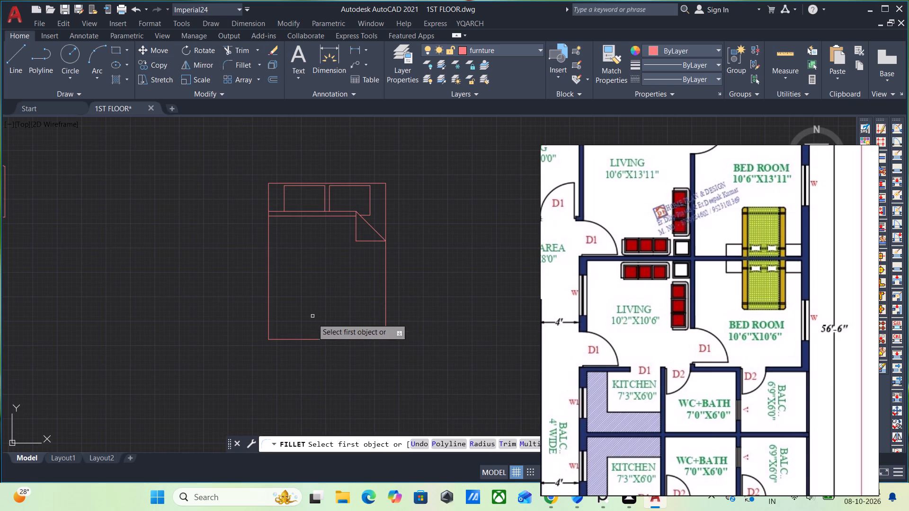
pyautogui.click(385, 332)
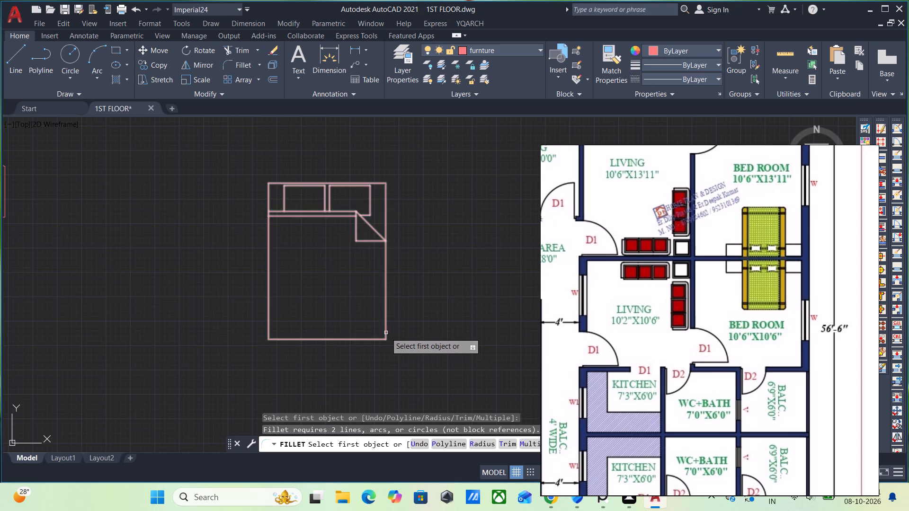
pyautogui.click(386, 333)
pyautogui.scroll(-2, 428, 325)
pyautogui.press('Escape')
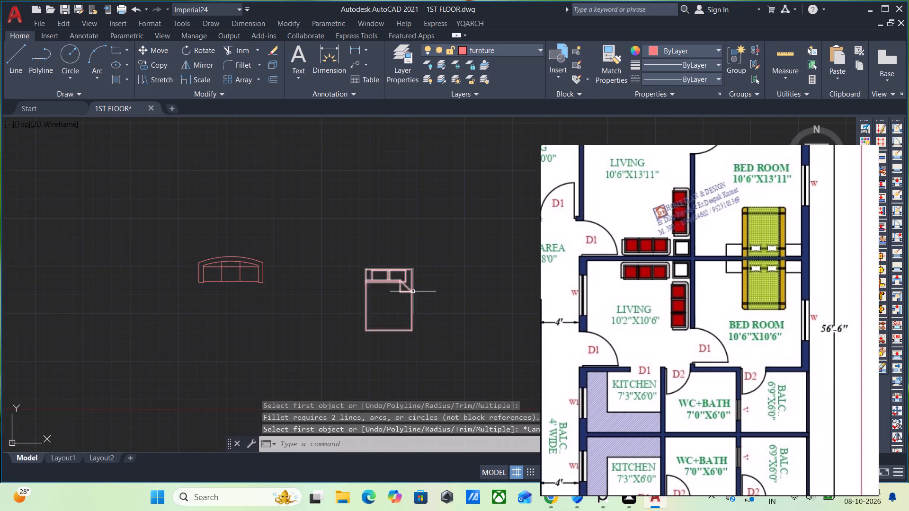
# Draw a rectangle about 7' by 9' in the empty space outside the exterior wall, beside the furnished bedroom.
pyautogui.scroll(-2, 414, 284)
pyautogui.moveTo(307, 265); pyautogui.dragTo(411, 411, button='middle')
pyautogui.scroll(2, 323, 327)
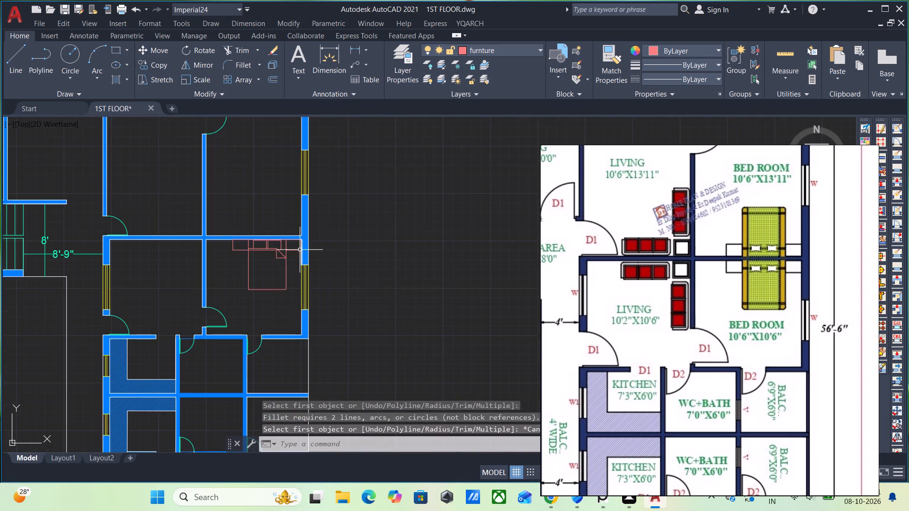
pyautogui.scroll(1, 298, 249)
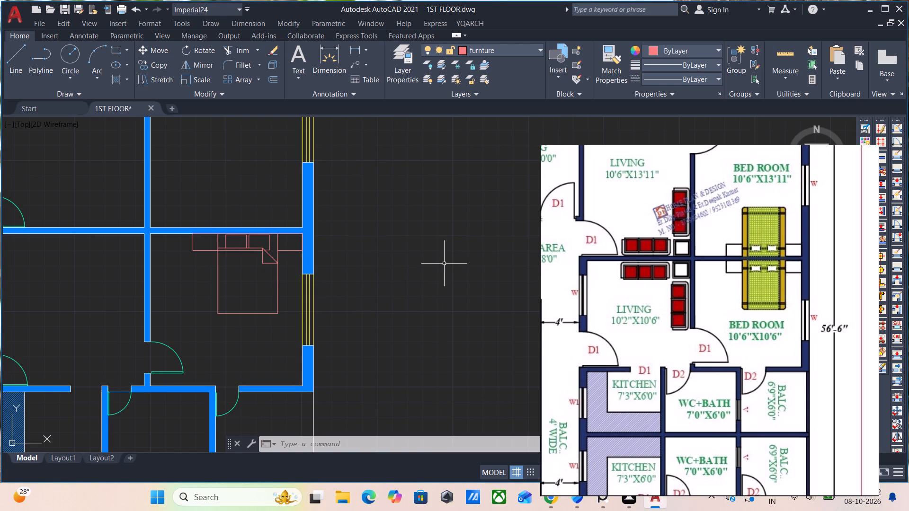
pyautogui.moveTo(436, 269); pyautogui.dragTo(404, 293, button='middle')
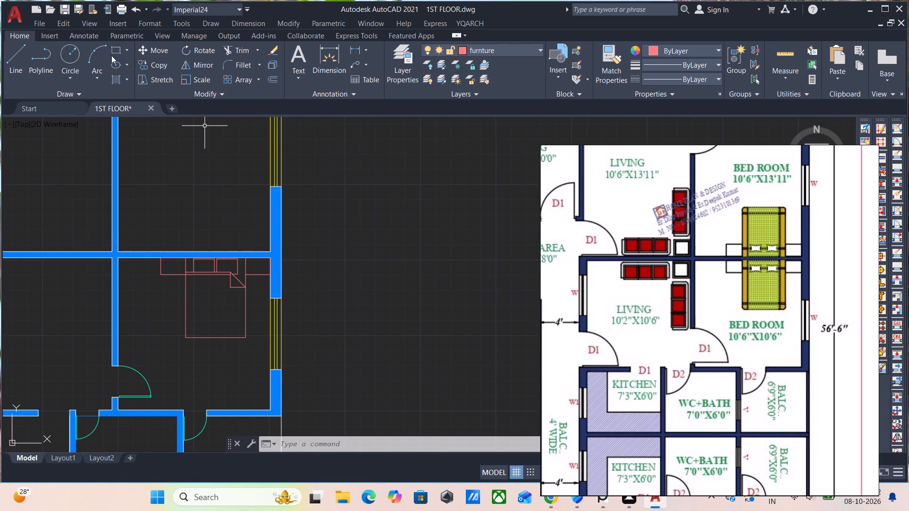
pyautogui.click(119, 48)
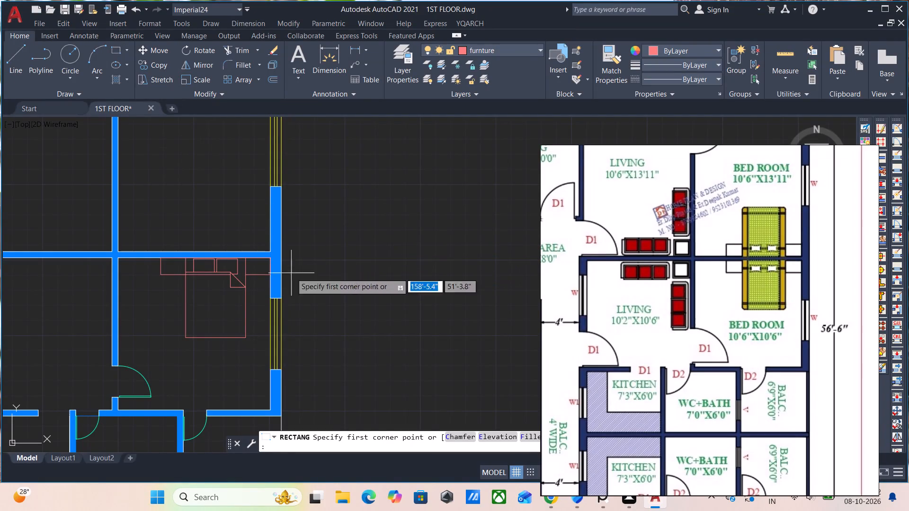
pyautogui.scroll(1, 220, 273)
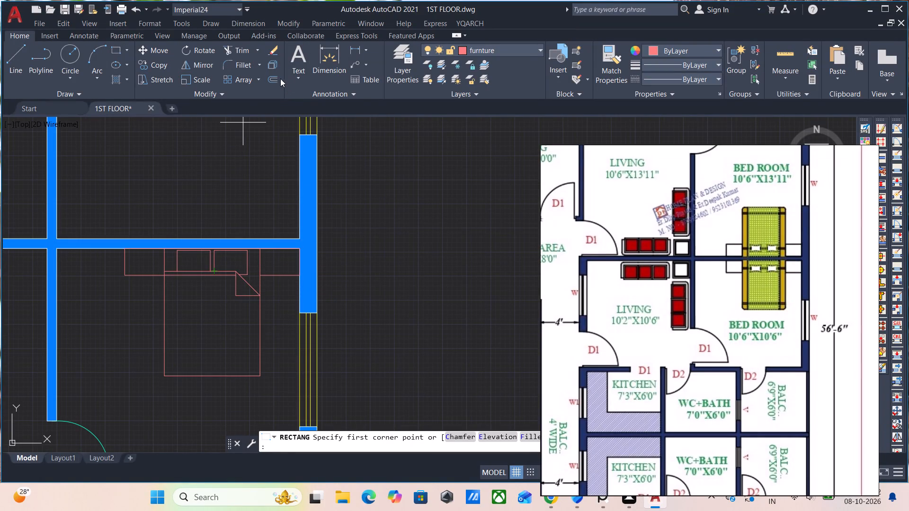
pyautogui.scroll(-2, 486, 324)
pyautogui.scroll(1, 463, 288)
pyautogui.moveTo(460, 305); pyautogui.dragTo(438, 296, button='middle')
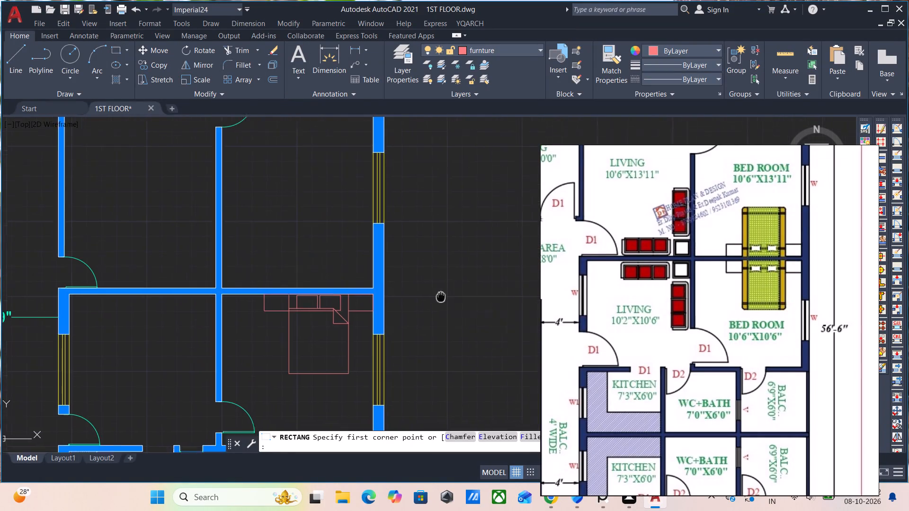
pyautogui.moveTo(438, 296); pyautogui.dragTo(345, 242, button='middle')
pyautogui.scroll(-2, 352, 255)
pyautogui.moveTo(402, 331); pyautogui.dragTo(359, 349, button='middle')
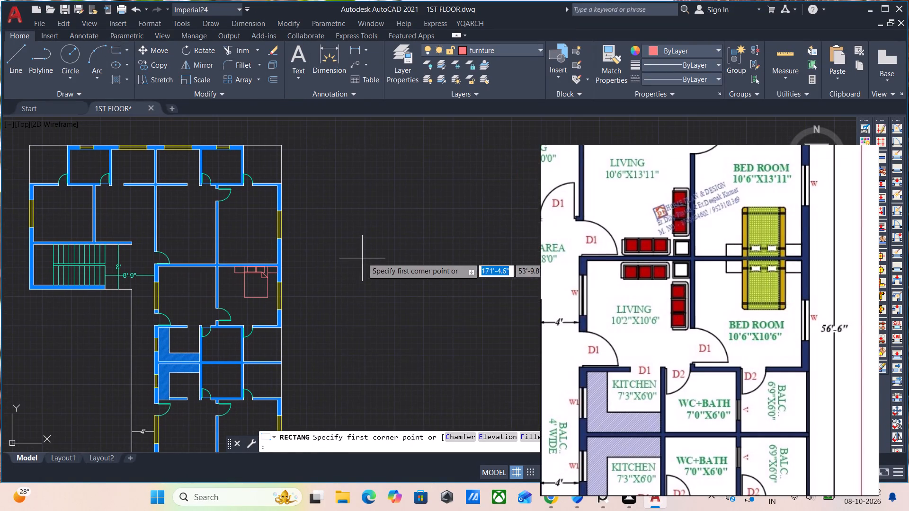
pyautogui.click(362, 255)
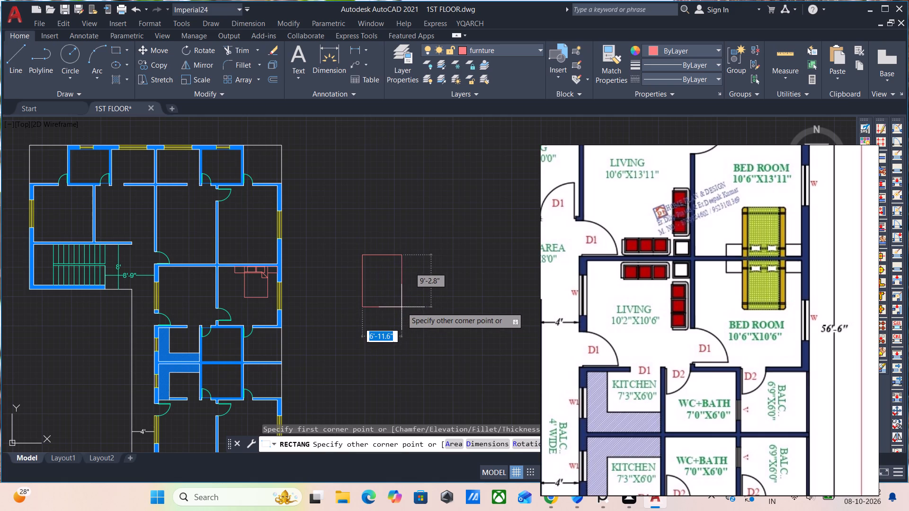
pyautogui.click(404, 308)
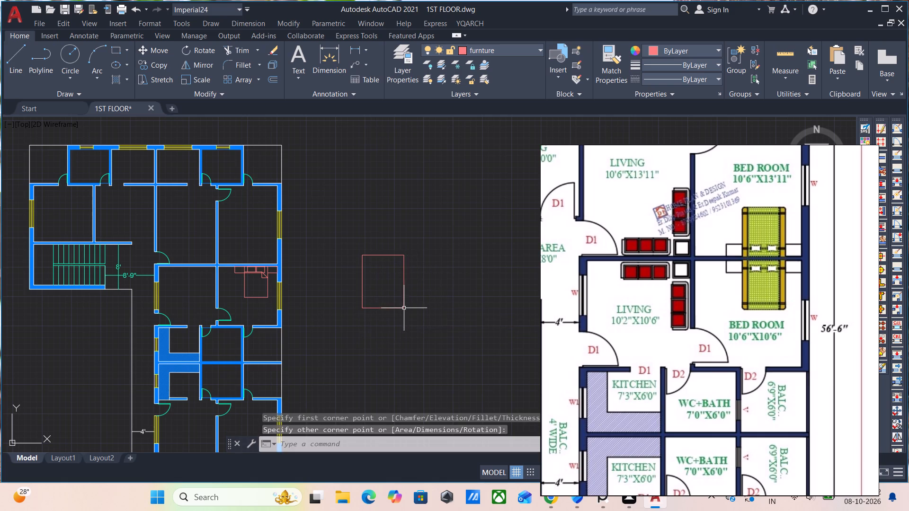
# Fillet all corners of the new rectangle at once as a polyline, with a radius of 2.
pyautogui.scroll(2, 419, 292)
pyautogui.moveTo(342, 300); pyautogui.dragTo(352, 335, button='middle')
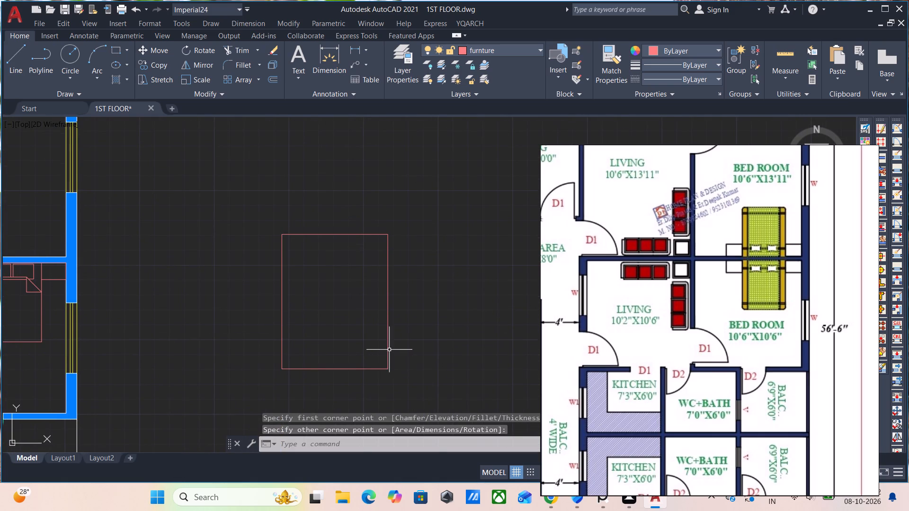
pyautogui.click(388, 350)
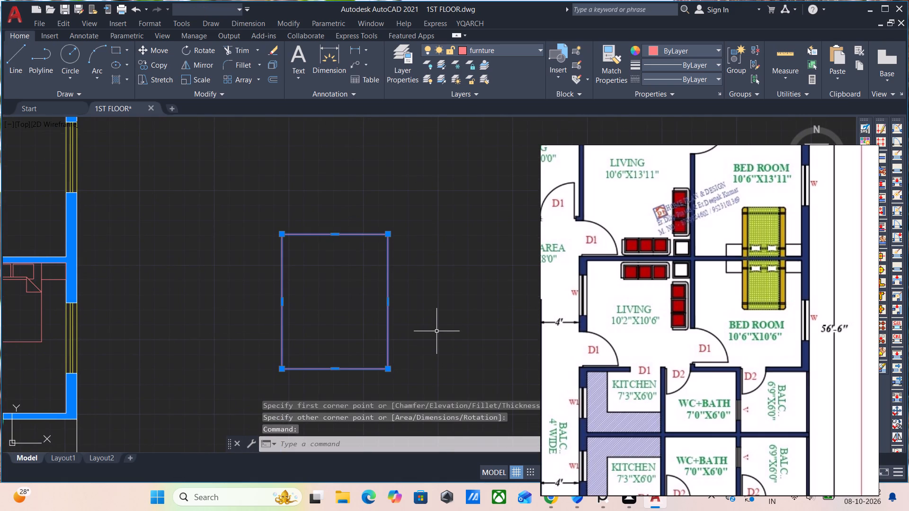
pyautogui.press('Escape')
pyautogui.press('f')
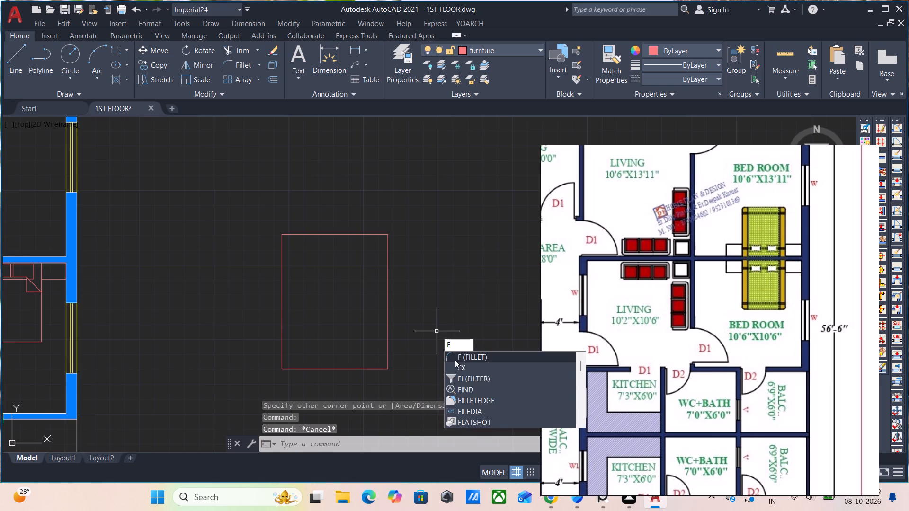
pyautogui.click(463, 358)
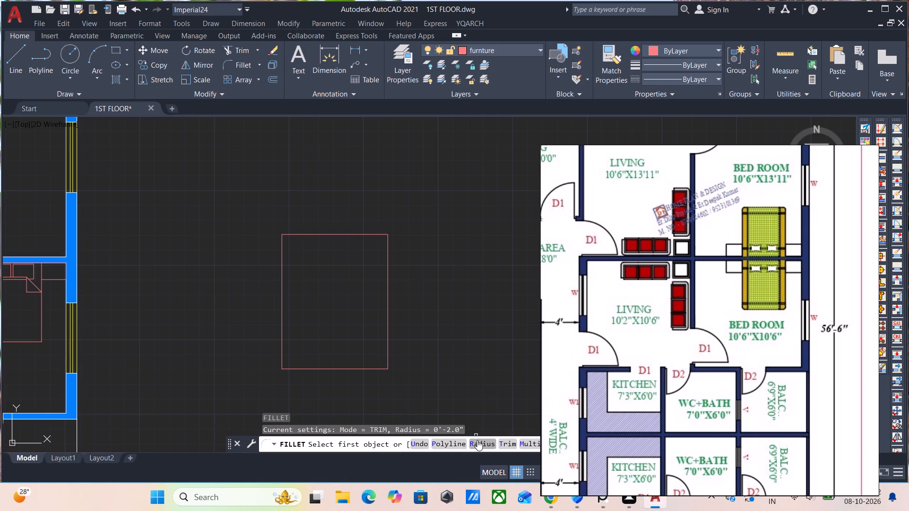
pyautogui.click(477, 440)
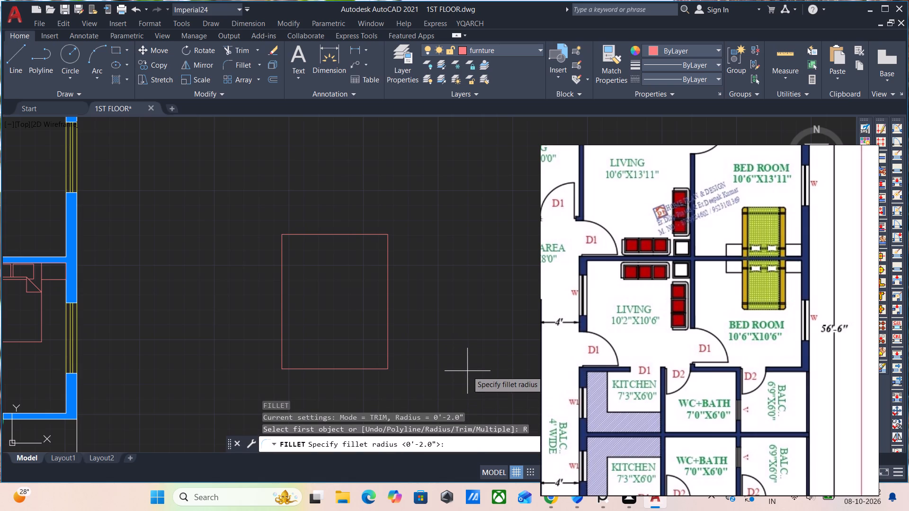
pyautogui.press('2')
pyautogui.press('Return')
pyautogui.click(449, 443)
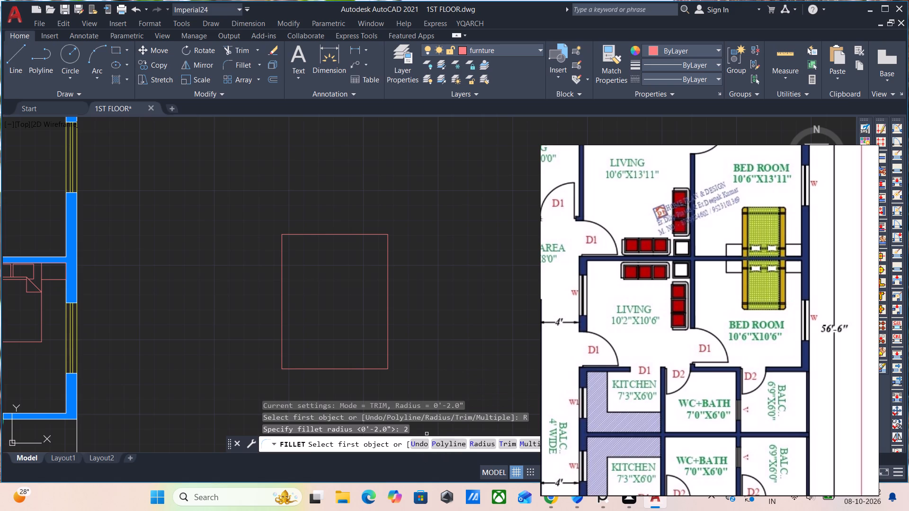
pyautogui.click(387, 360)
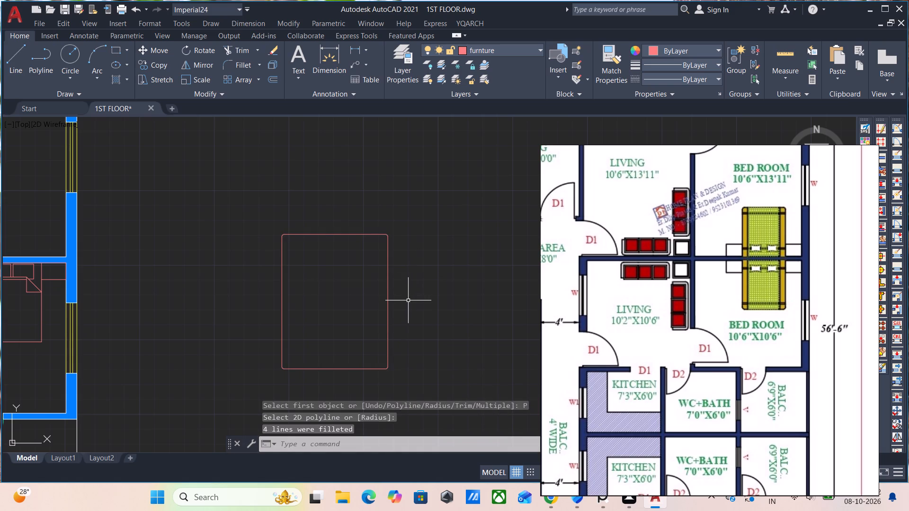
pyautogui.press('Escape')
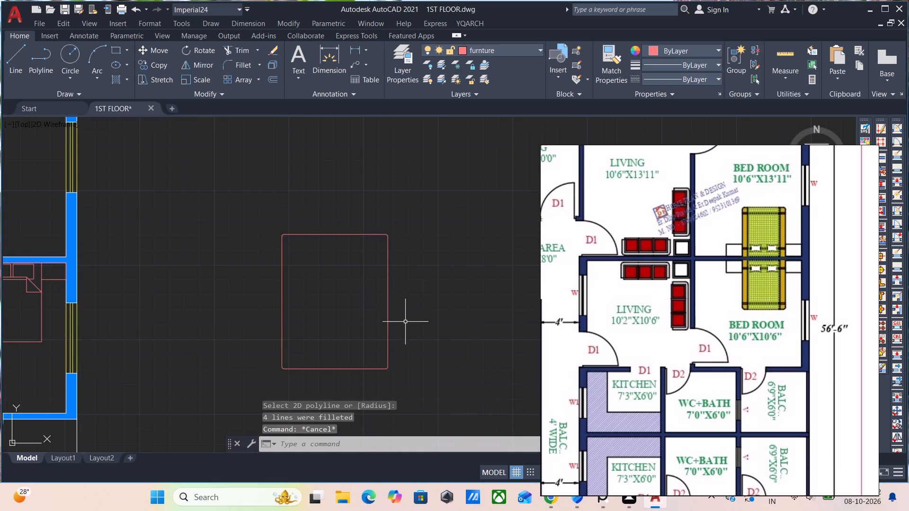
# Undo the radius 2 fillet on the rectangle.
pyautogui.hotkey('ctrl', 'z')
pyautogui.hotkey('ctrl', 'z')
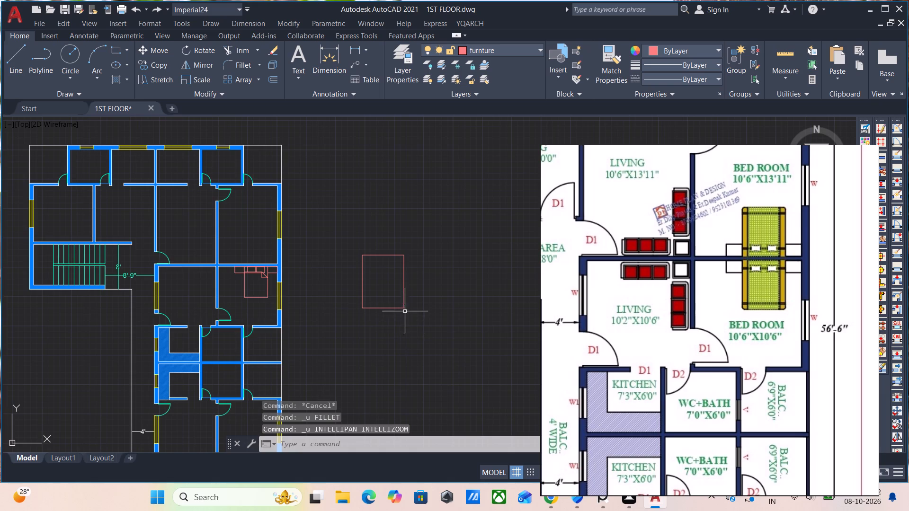
# Fillet all corners of the rectangle at once as a polyline, with a radius of 4.
pyautogui.scroll(2, 409, 299)
pyautogui.press('f')
pyautogui.press('Return')
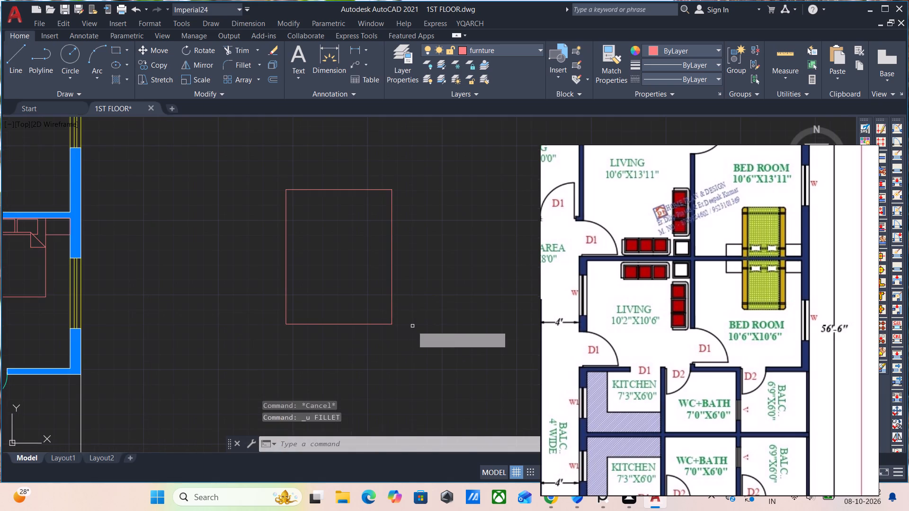
pyautogui.press('r')
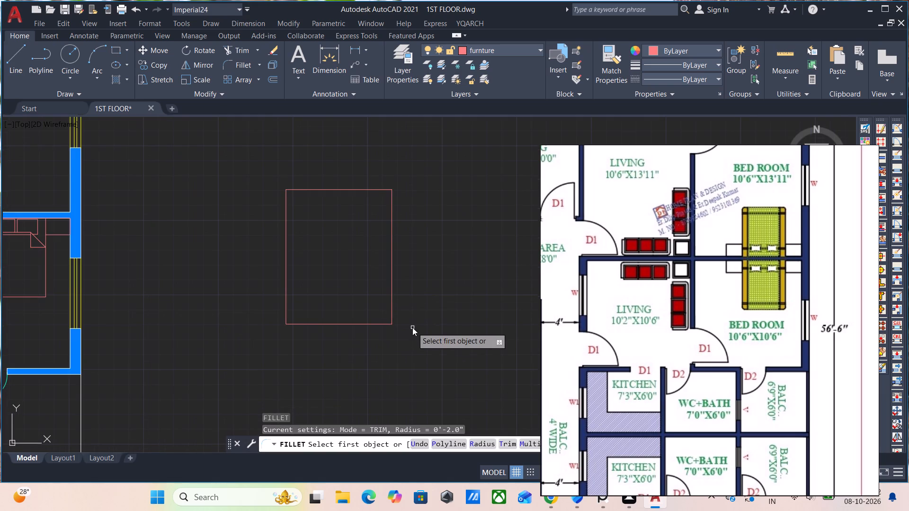
pyautogui.press('Return')
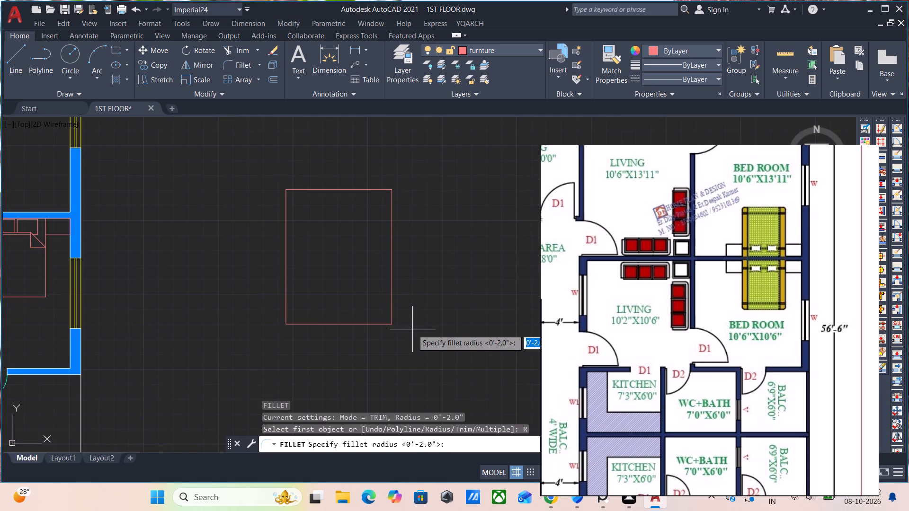
pyautogui.press('4')
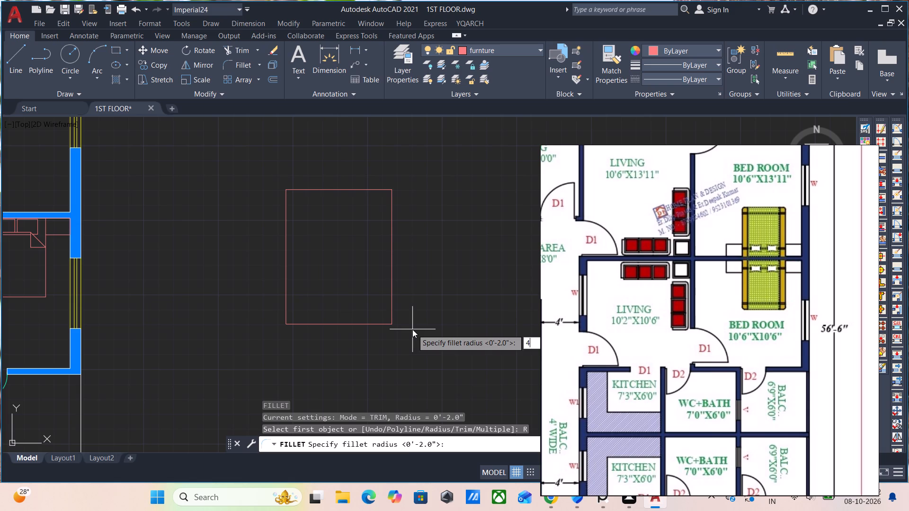
pyautogui.press('Return')
pyautogui.click(456, 441)
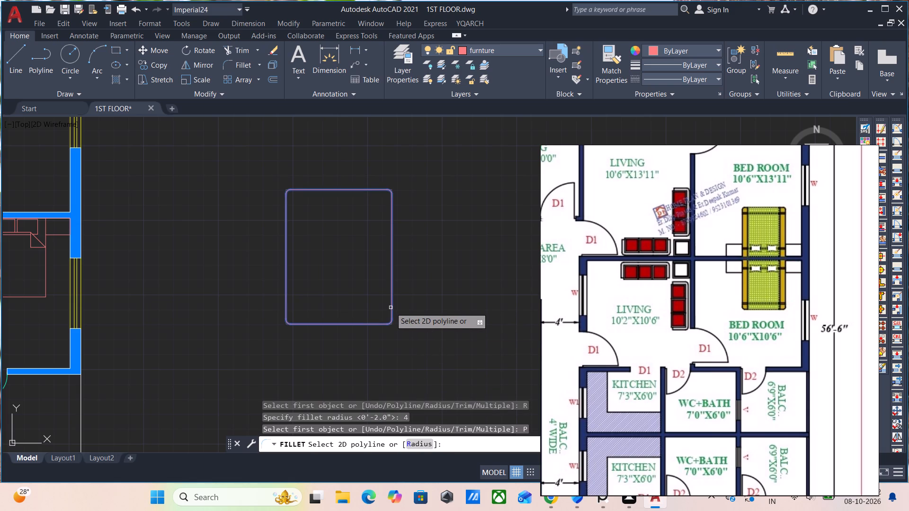
pyautogui.click(391, 308)
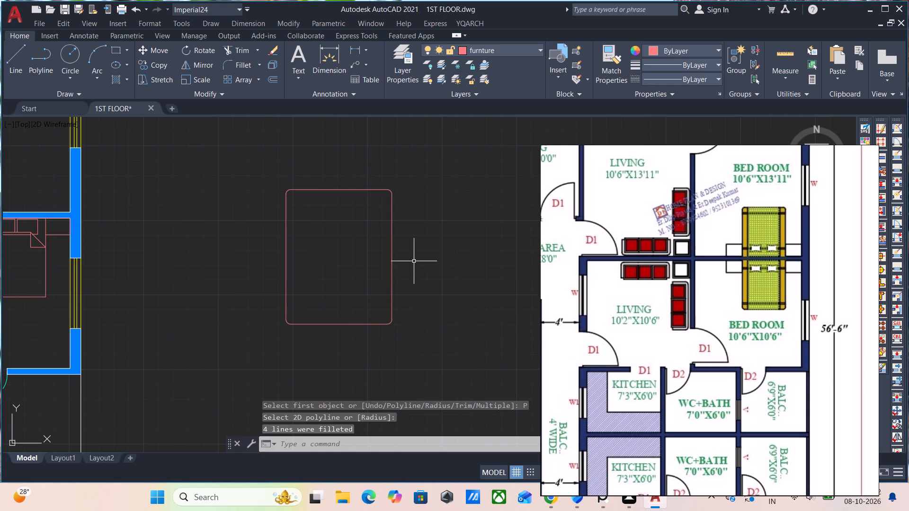
pyautogui.press('Escape')
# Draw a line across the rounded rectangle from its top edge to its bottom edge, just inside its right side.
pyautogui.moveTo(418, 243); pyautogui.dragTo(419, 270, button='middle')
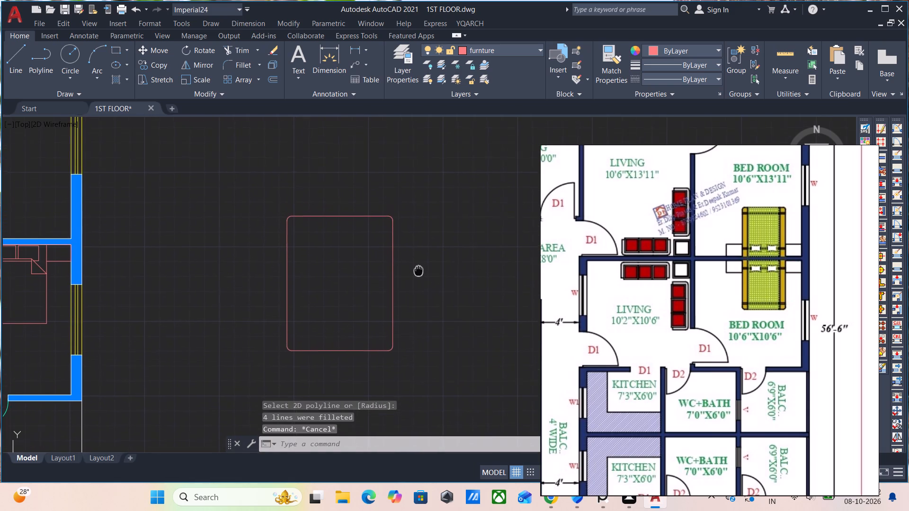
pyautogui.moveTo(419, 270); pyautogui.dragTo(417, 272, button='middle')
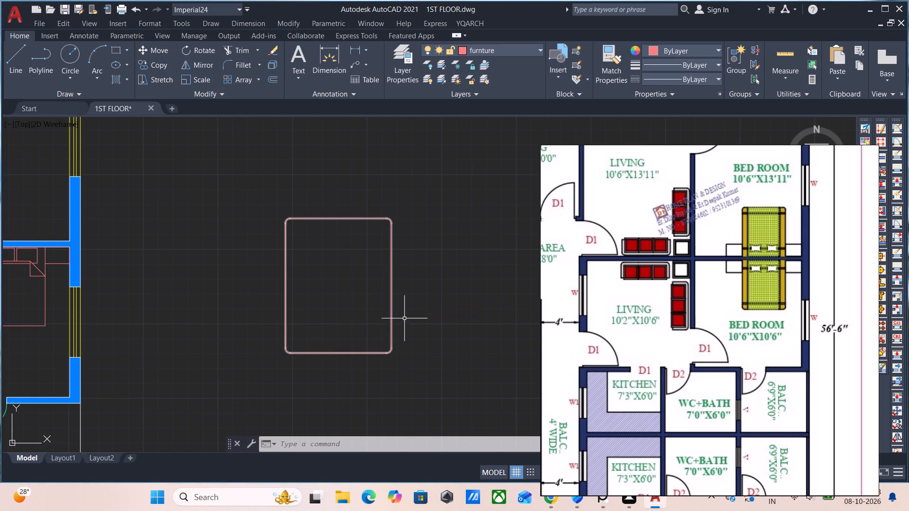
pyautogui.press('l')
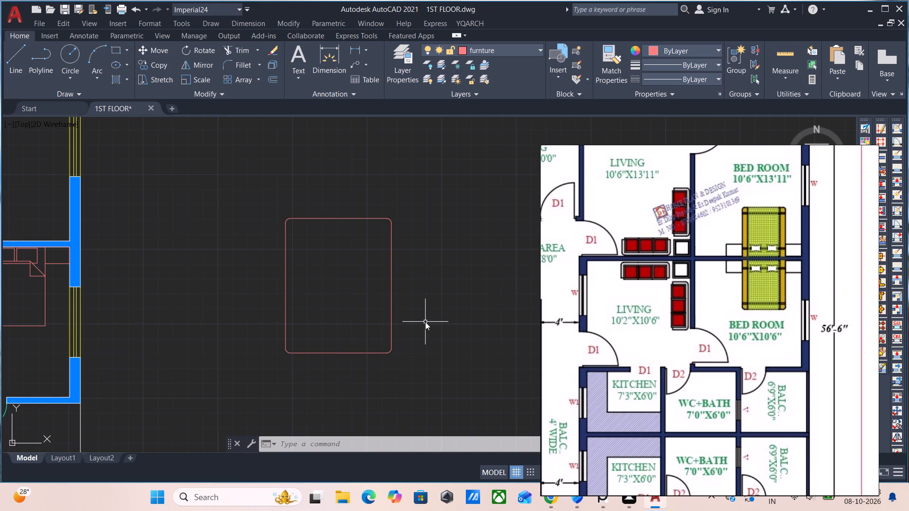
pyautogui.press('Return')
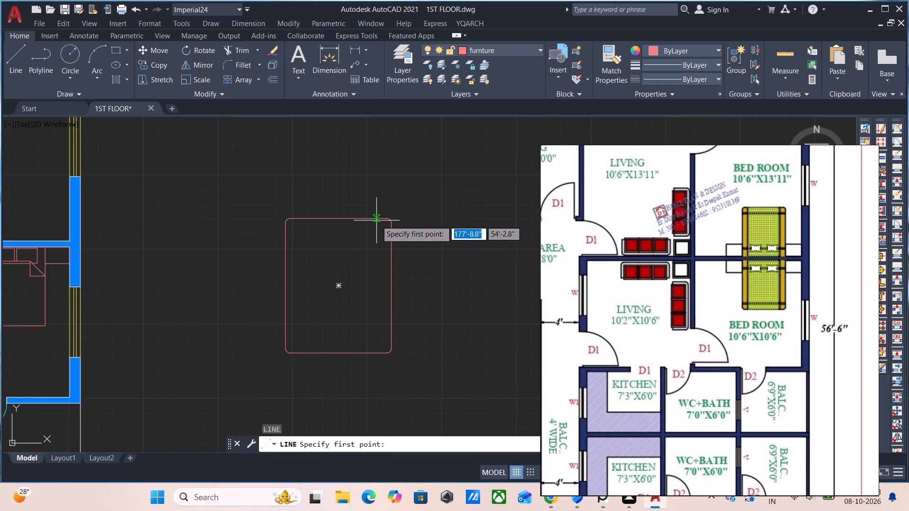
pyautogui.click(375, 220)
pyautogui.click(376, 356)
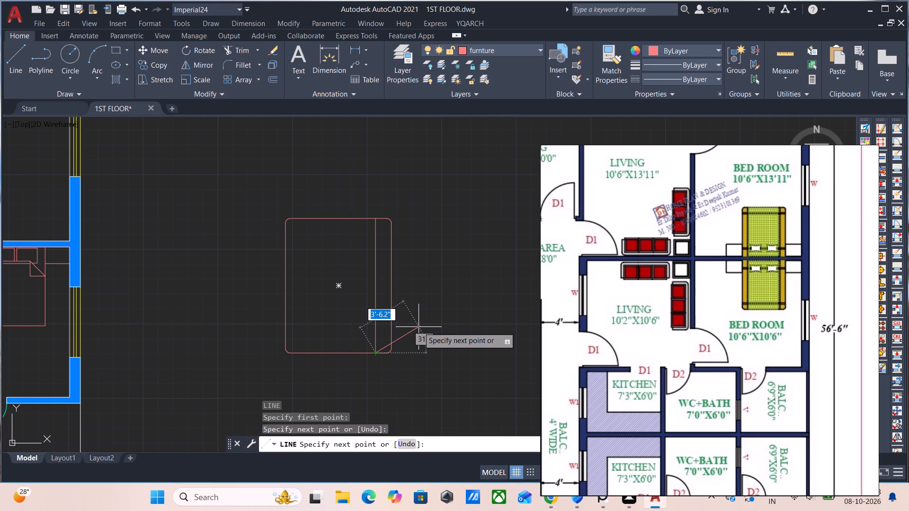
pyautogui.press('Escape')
# Move the floating reference plan image aside so that it covers less of the drawing area.
pyautogui.moveTo(592, 361); pyautogui.dragTo(635, 303, button='right')
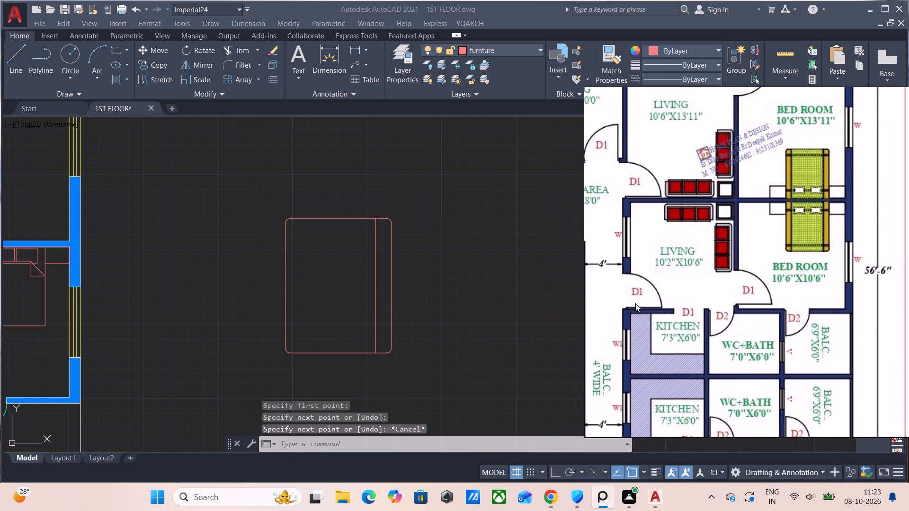
pyautogui.moveTo(635, 303); pyautogui.dragTo(633, 309, button='right')
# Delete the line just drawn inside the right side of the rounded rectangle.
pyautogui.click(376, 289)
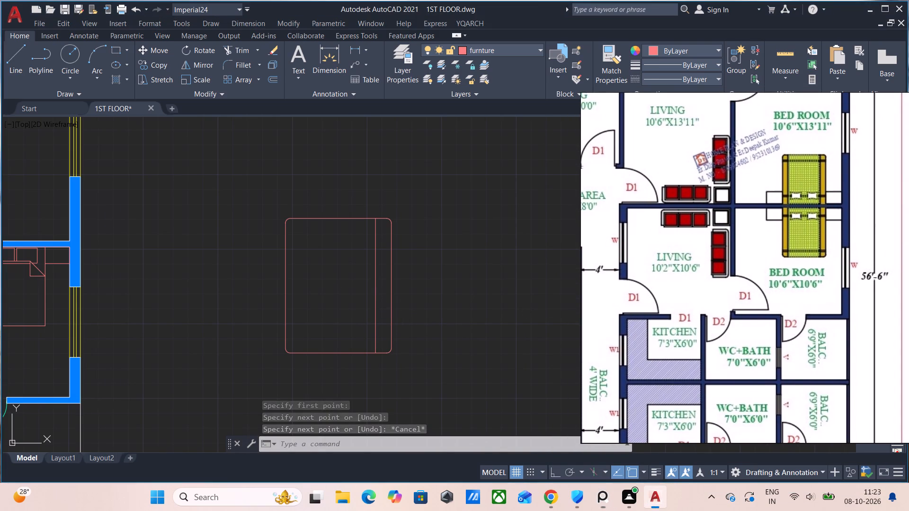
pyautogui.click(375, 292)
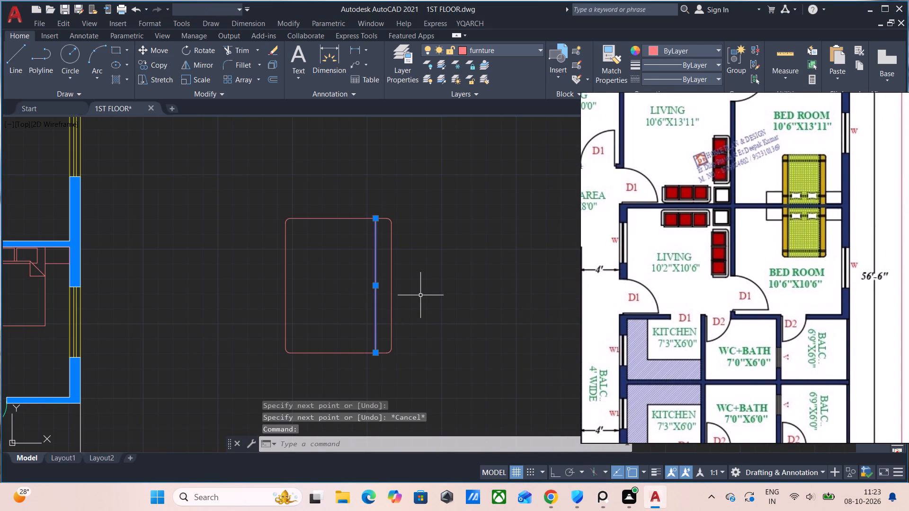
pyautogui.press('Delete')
# With Ortho on, draw a vertical line between the rounded rectangle's top and bottom edges, just inside its right side.
pyautogui.press('l')
pyautogui.press('Return')
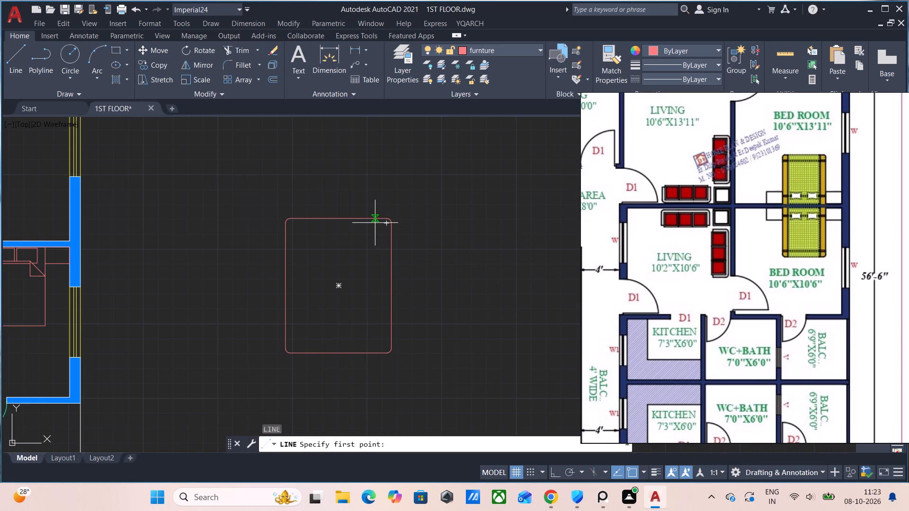
pyautogui.press('F8')
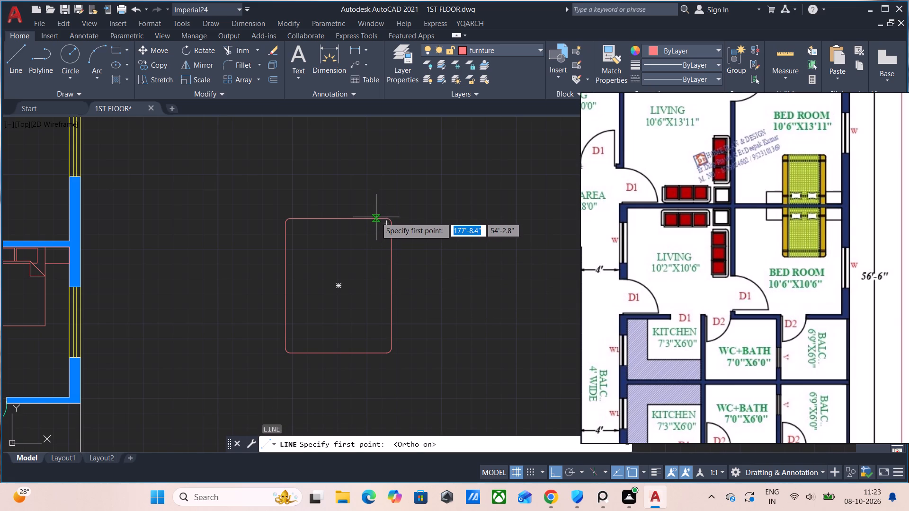
pyautogui.click(376, 217)
pyautogui.click(374, 353)
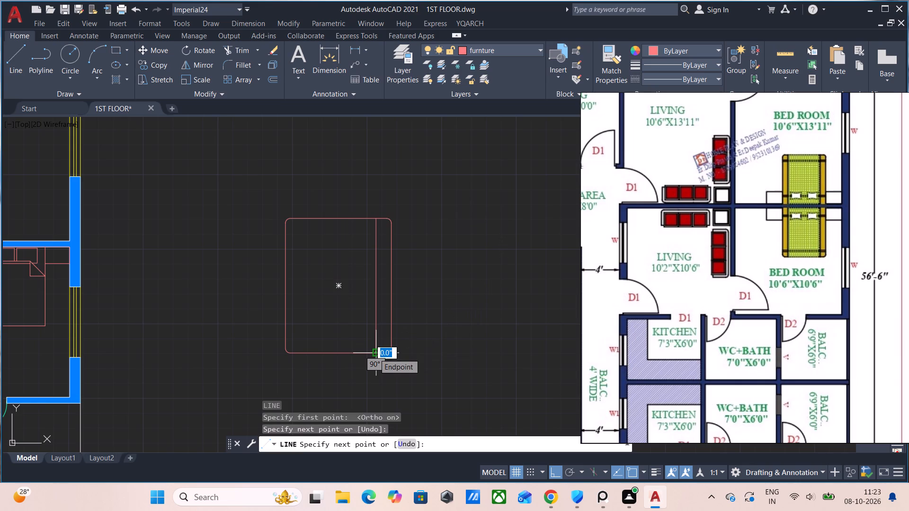
pyautogui.press('Escape')
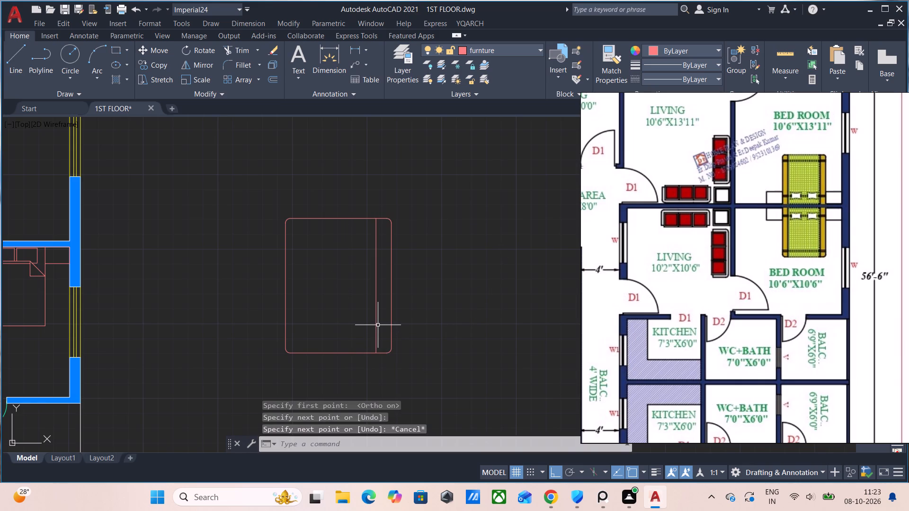
# Mirror the vertical line about the rounded rectangle's vertical centreline, keeping the original.
pyautogui.click(377, 321)
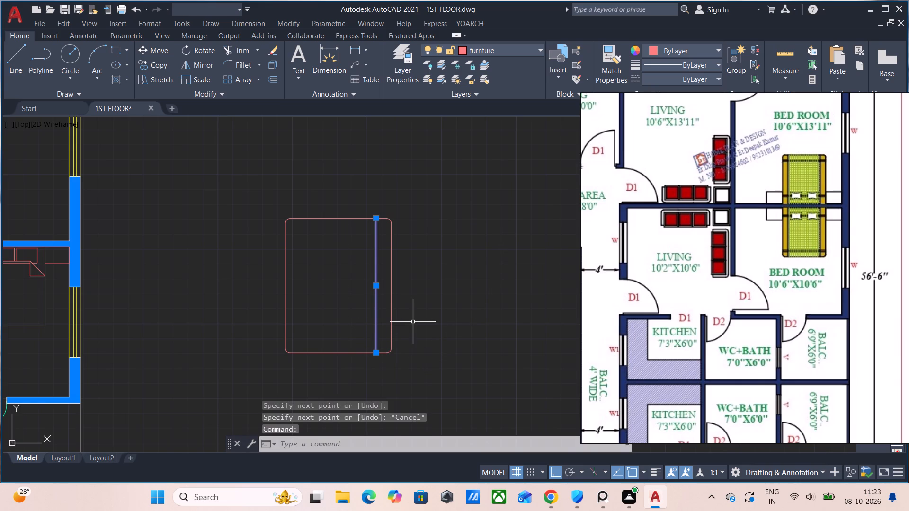
pyautogui.write('MI')
pyautogui.press('Return')
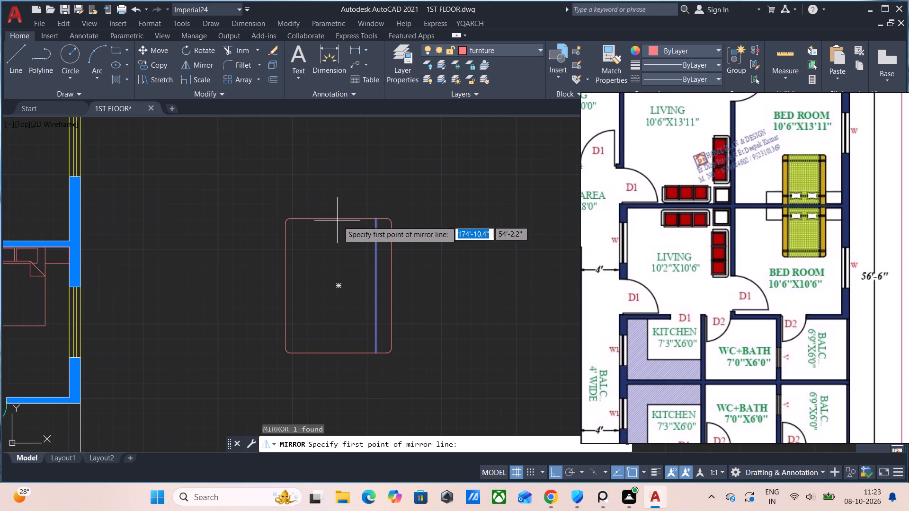
pyautogui.click(340, 217)
pyautogui.click(339, 352)
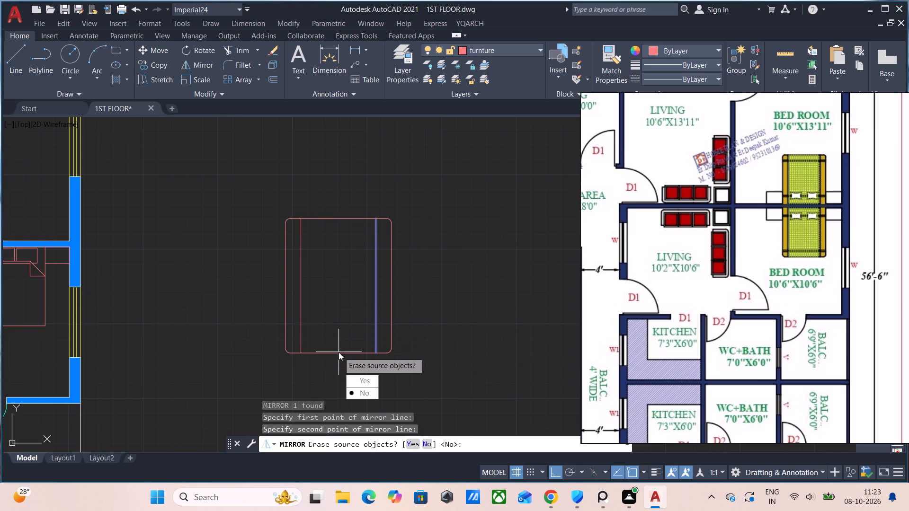
pyautogui.moveTo(365, 392); pyautogui.dragTo(339, 352)
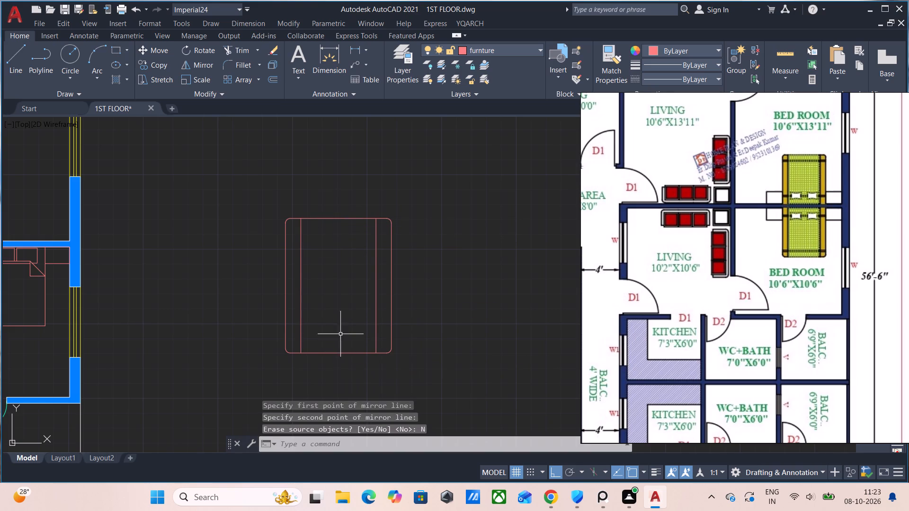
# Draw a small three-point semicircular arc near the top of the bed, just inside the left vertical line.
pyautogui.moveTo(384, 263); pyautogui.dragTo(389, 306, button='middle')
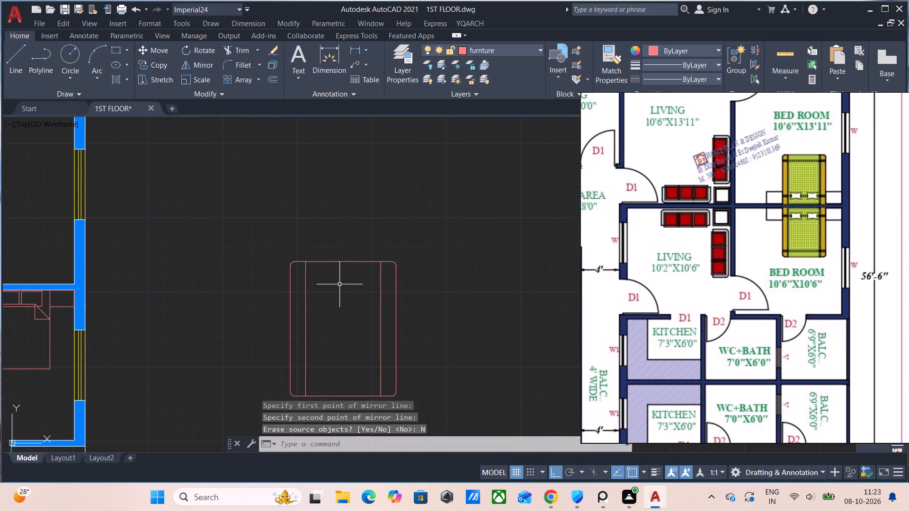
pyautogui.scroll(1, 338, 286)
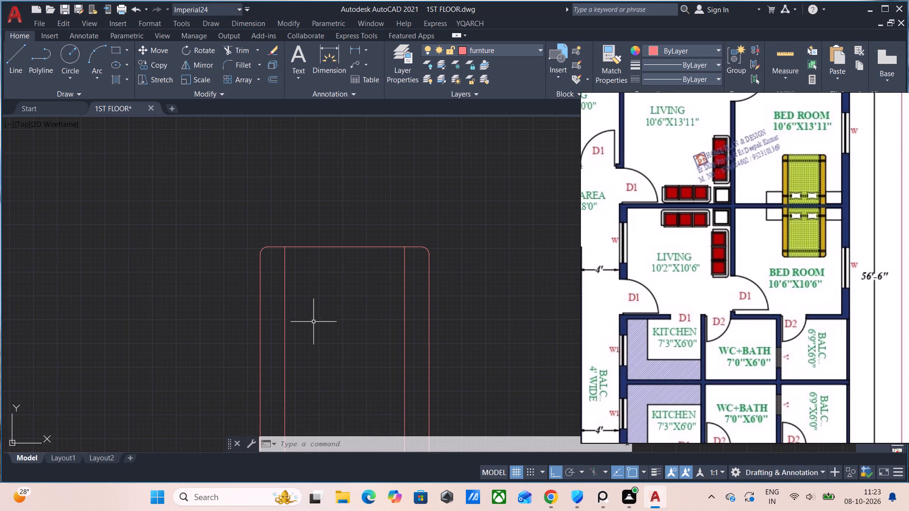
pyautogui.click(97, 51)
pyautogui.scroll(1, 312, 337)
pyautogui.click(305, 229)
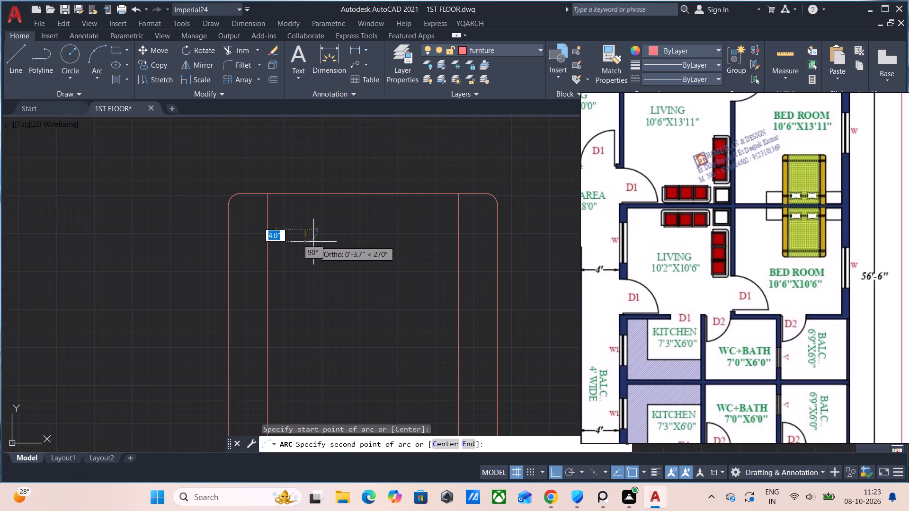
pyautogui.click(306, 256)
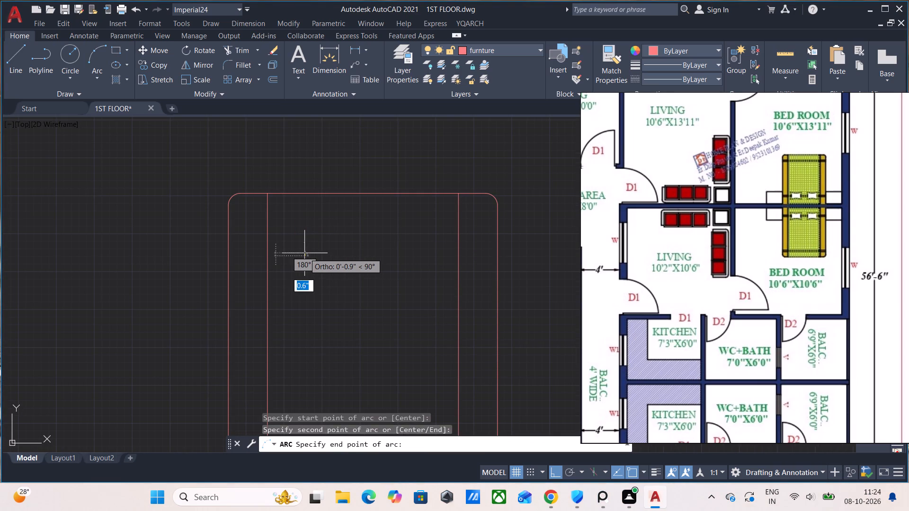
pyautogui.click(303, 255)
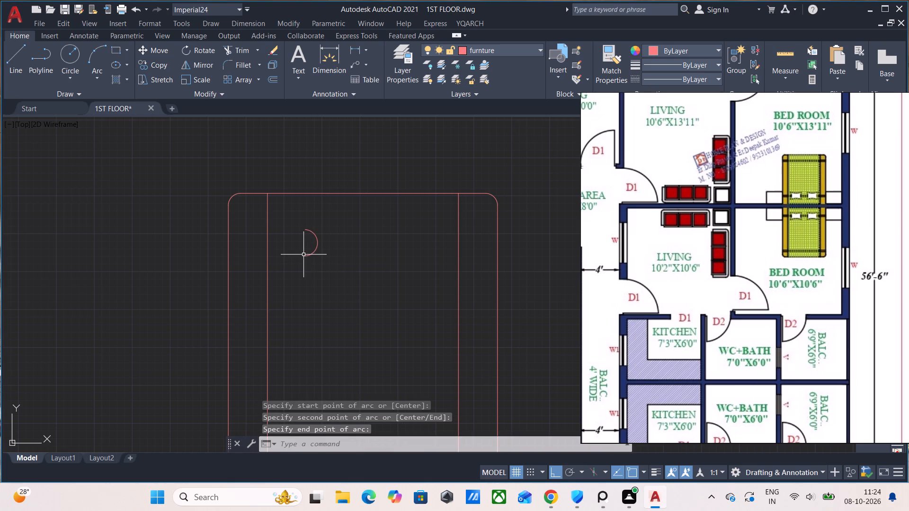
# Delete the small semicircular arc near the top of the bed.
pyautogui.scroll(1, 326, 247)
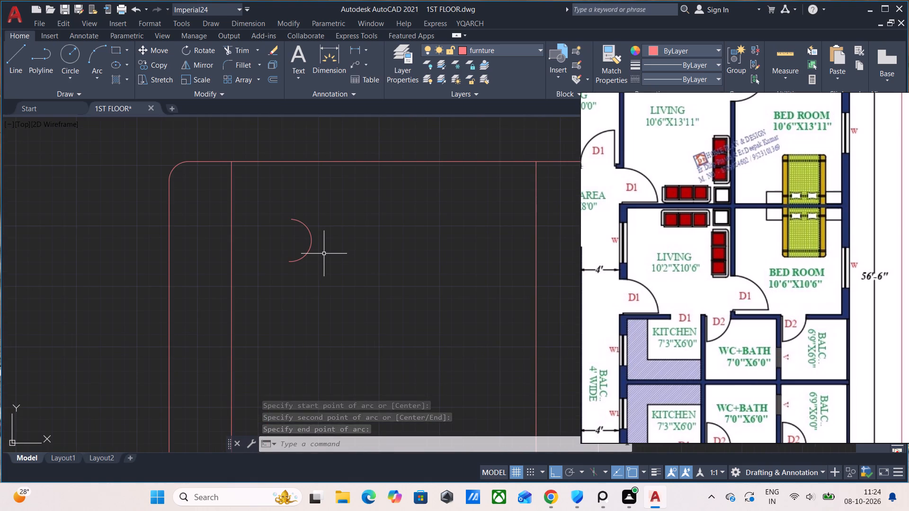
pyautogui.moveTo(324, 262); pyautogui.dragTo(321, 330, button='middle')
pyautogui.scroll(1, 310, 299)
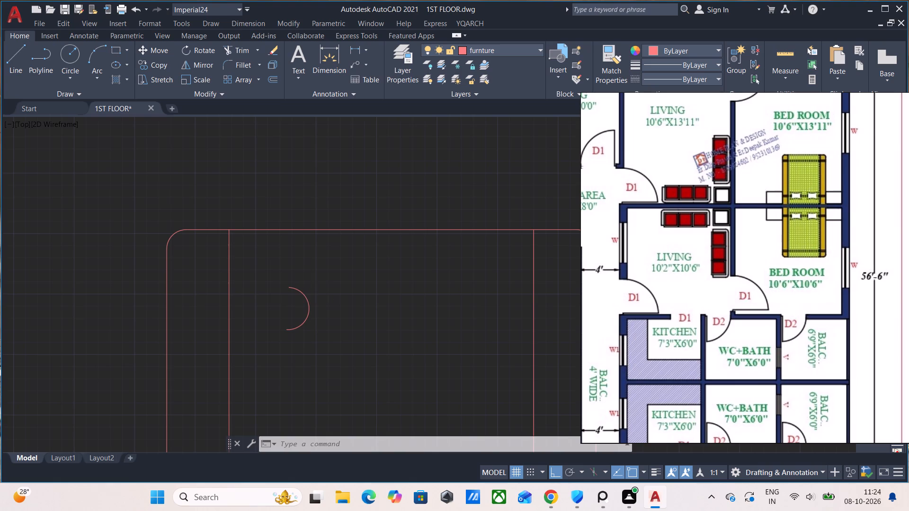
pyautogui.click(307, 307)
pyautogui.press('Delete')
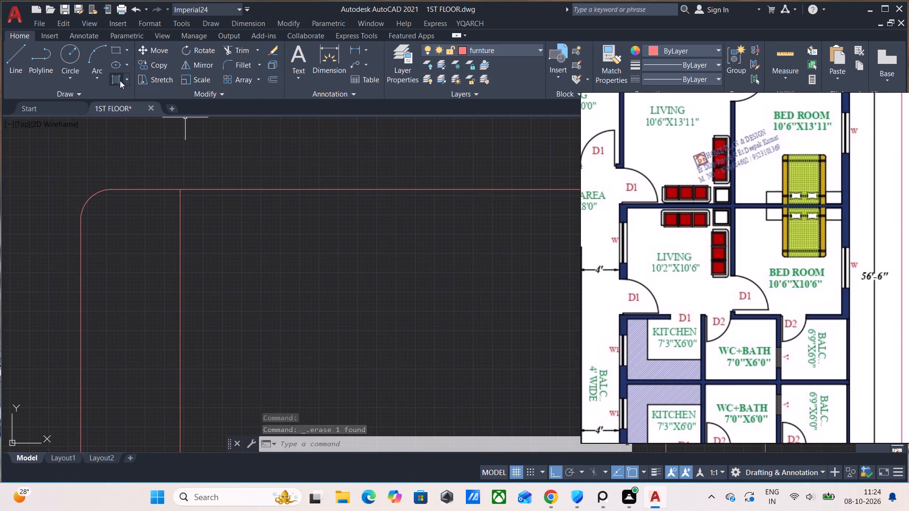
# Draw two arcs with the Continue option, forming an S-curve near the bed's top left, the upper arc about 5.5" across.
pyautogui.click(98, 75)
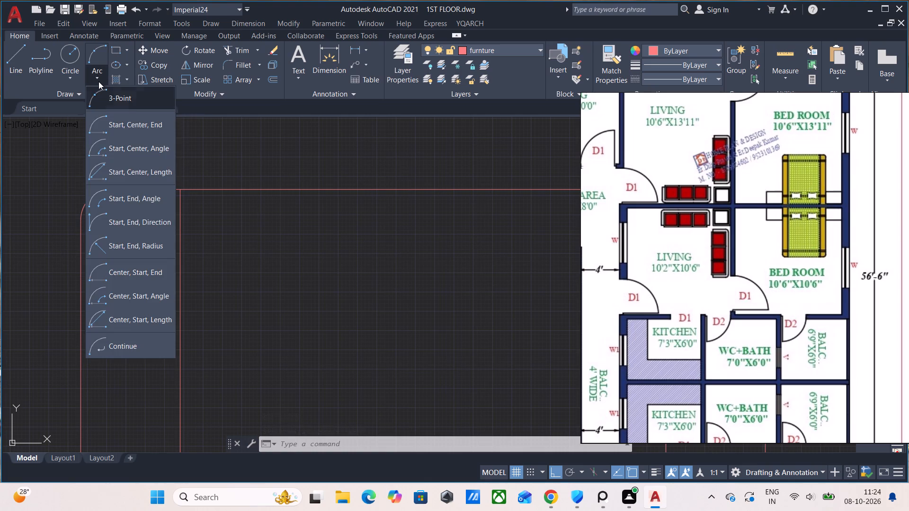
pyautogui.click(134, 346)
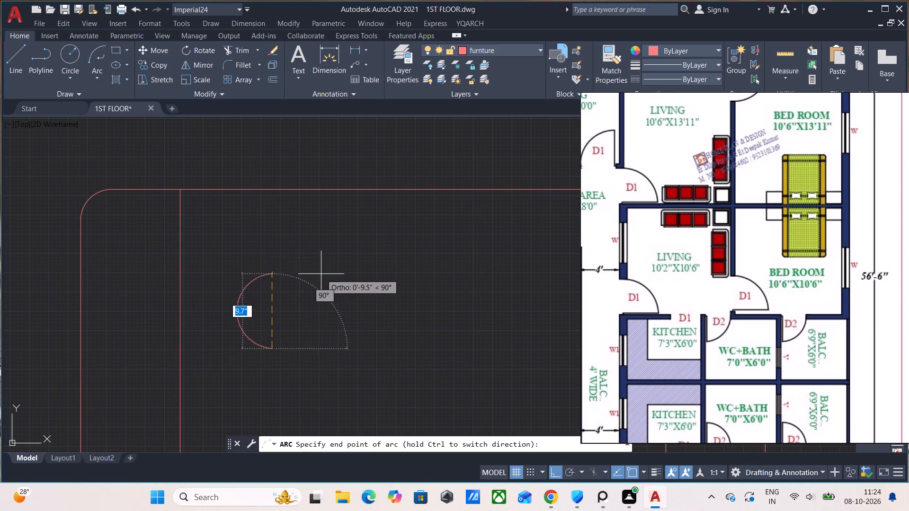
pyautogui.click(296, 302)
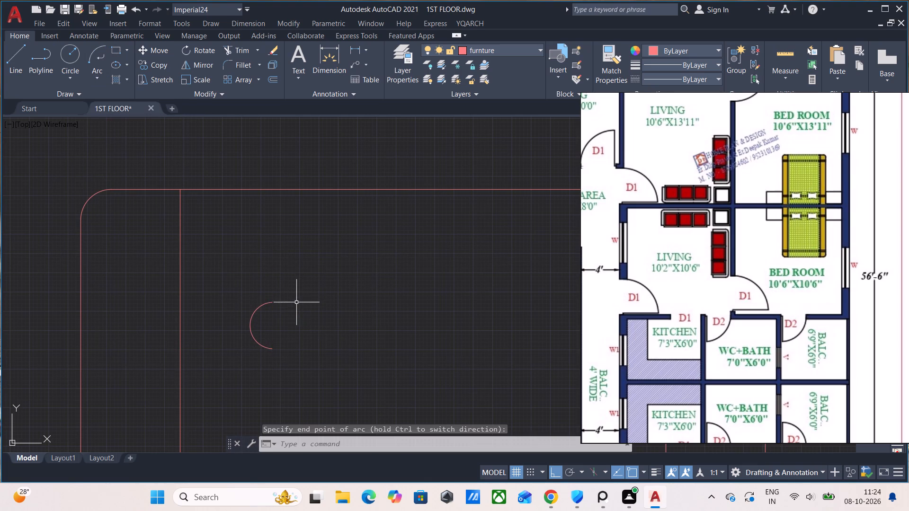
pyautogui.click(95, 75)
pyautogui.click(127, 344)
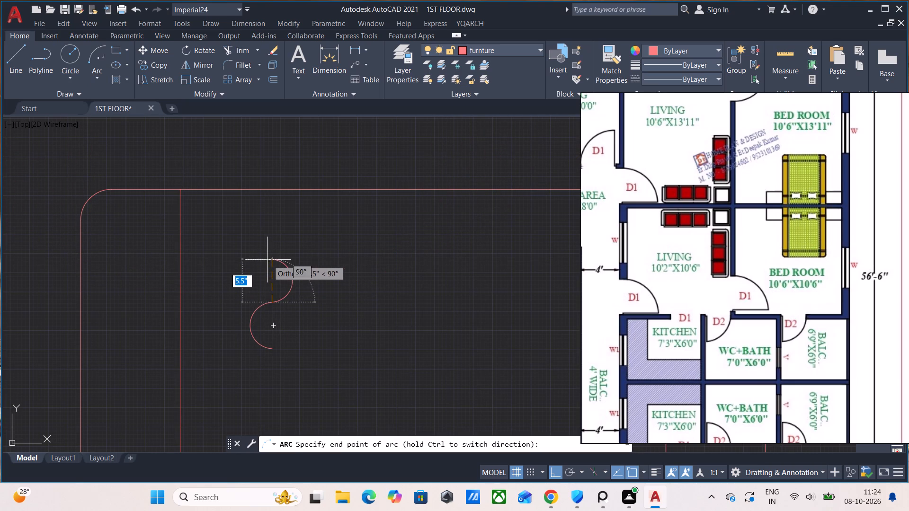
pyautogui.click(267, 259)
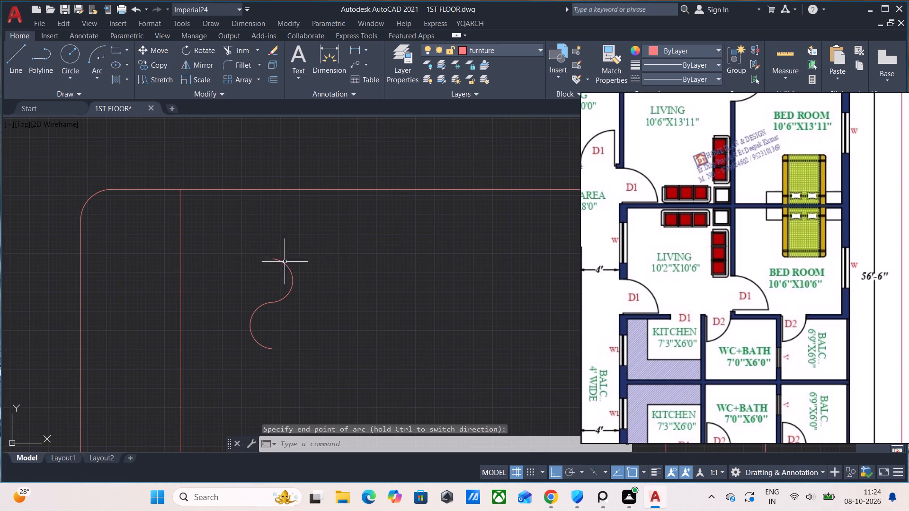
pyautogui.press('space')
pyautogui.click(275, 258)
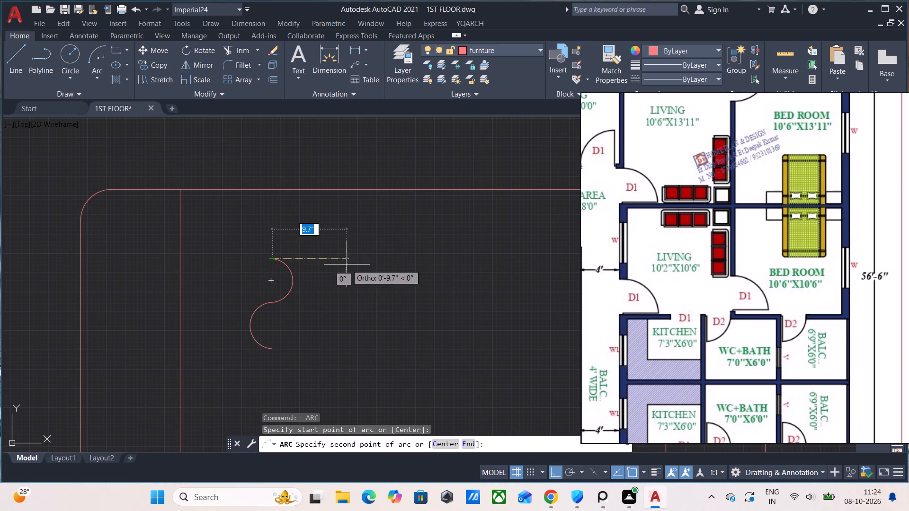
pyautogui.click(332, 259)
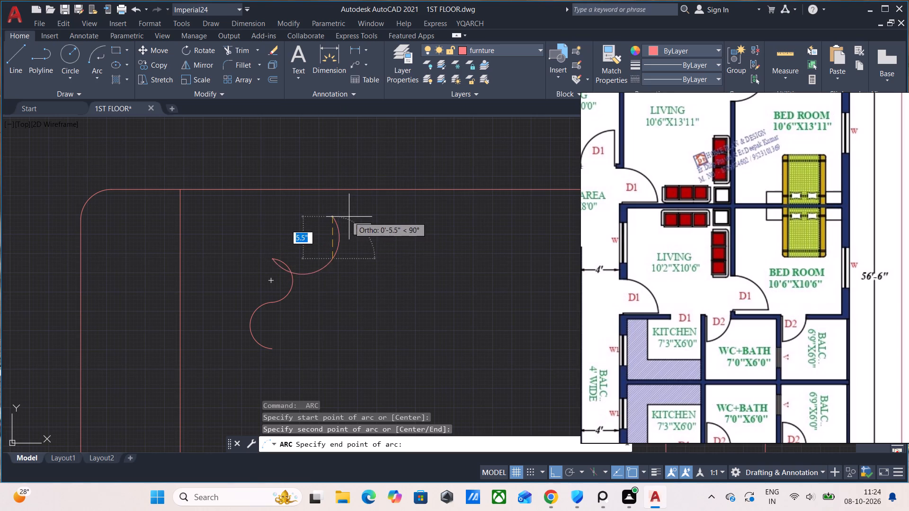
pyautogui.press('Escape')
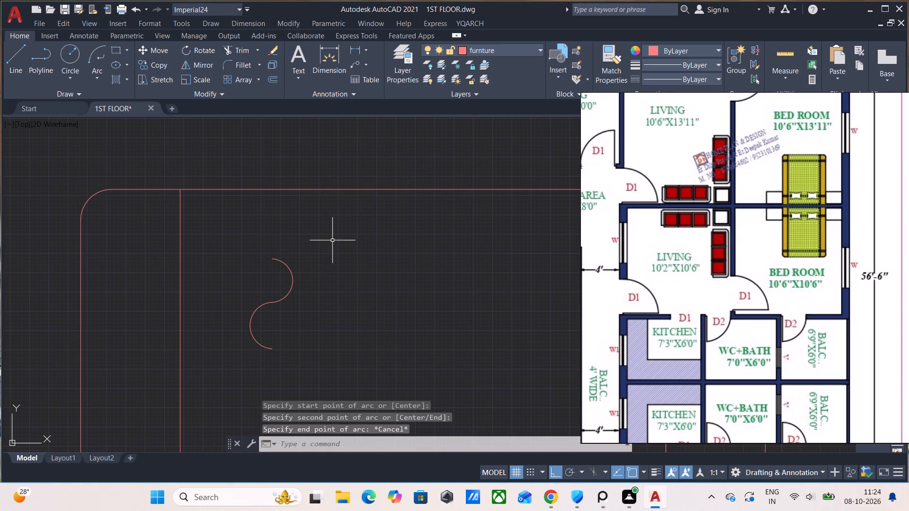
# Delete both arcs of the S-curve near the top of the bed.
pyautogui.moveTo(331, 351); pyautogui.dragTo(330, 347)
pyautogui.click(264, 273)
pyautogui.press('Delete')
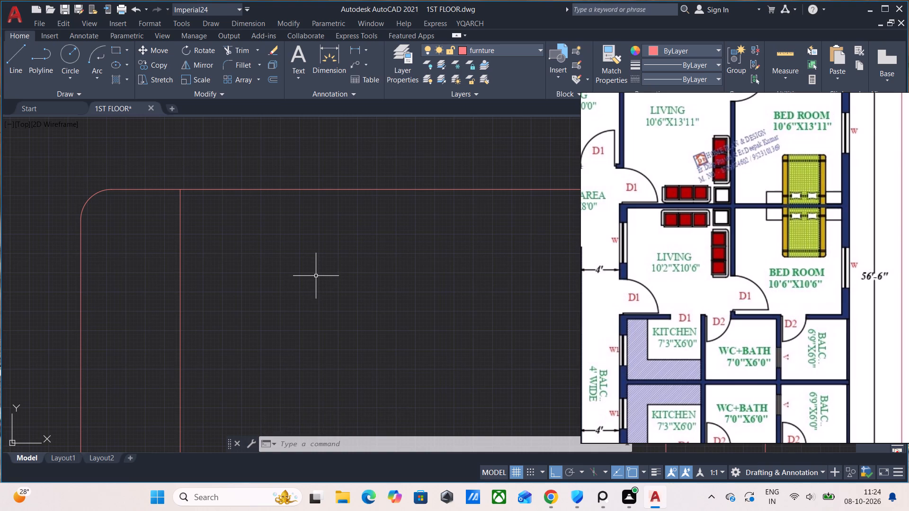
# Draw a pillow rectangle about 1'-3" by 9.7" between the bed's side strips, near its top edge.
pyautogui.write('RE')
pyautogui.press('c')
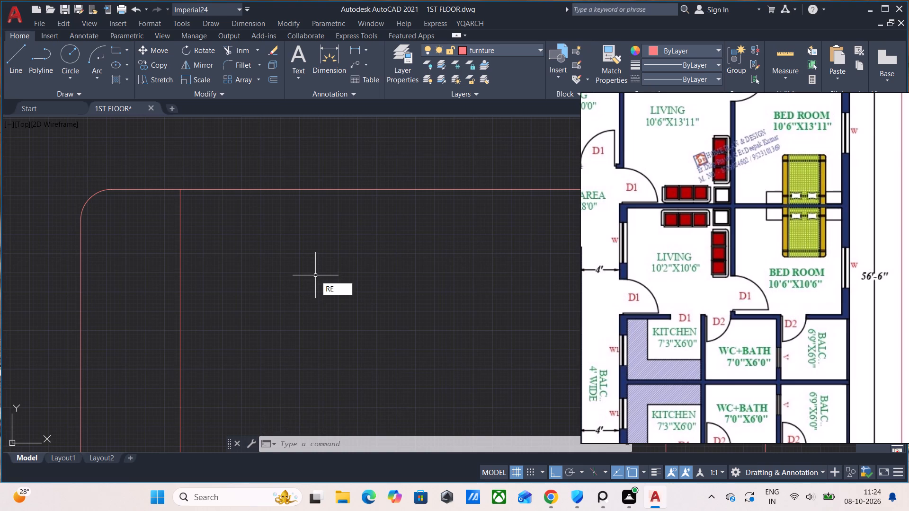
pyautogui.press('Return')
pyautogui.click(314, 277)
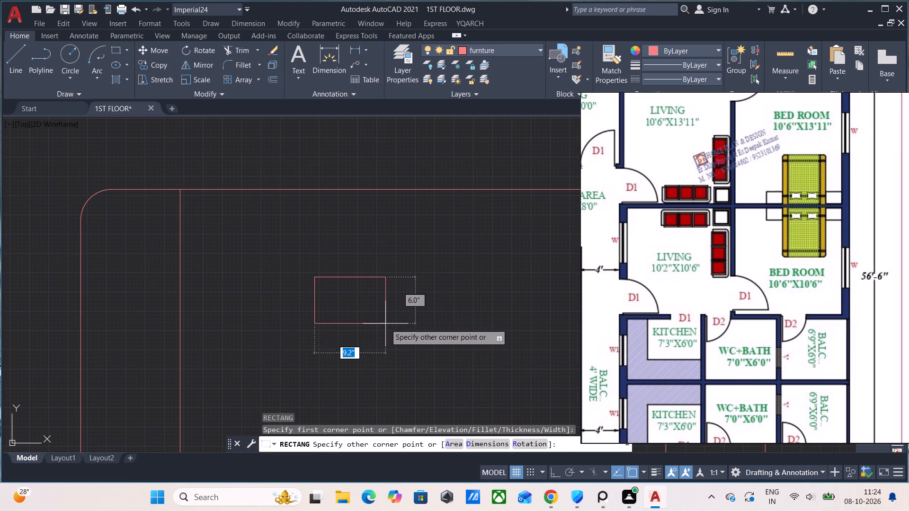
pyautogui.scroll(-2, 392, 335)
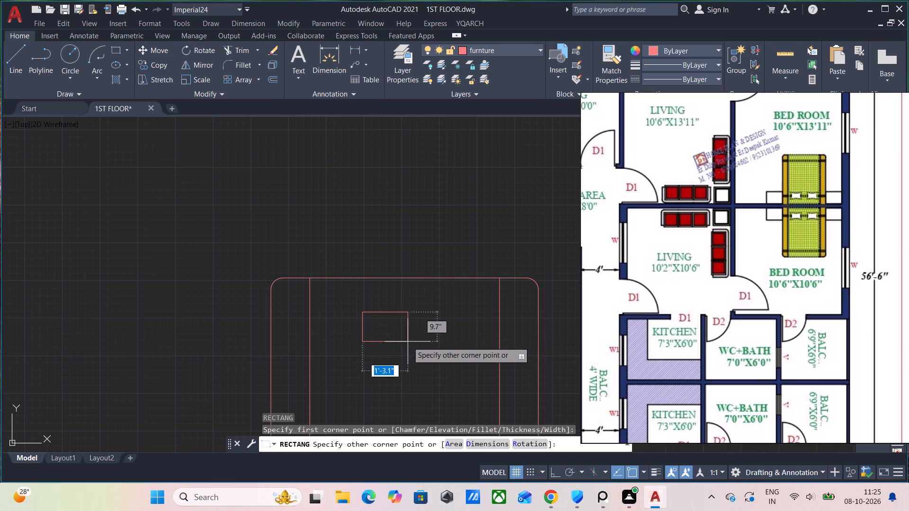
pyautogui.click(408, 342)
# Draw a three-point arc from the pillow rectangle's top-left corner through its top-right corner, ending about 1'-6.7" directly above that corner.
pyautogui.scroll(2, 418, 340)
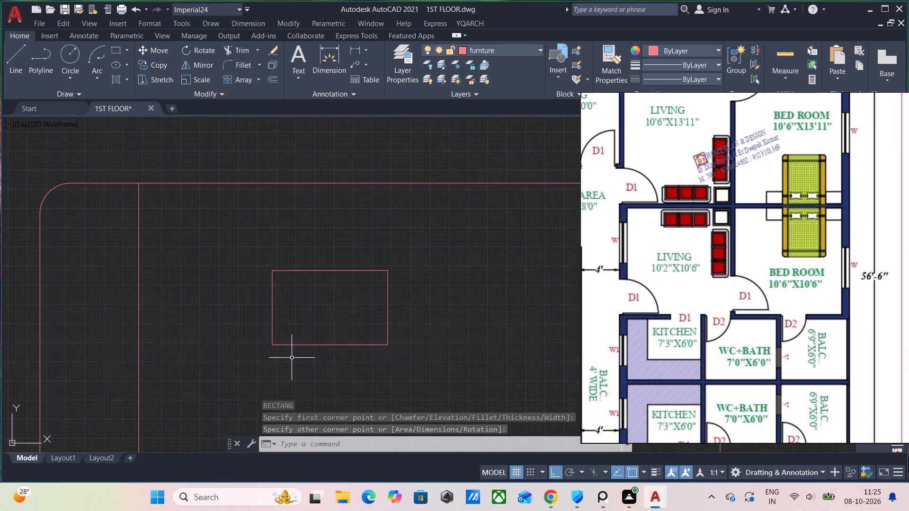
pyautogui.scroll(1, 292, 358)
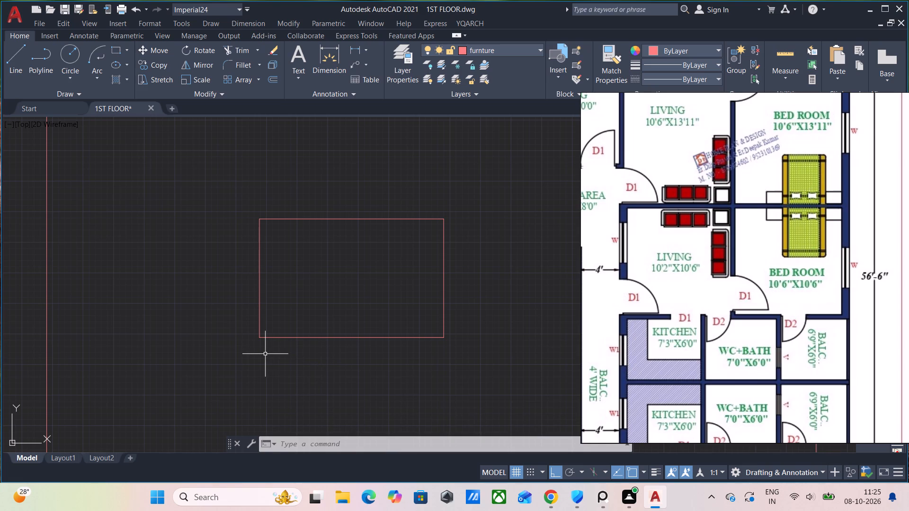
pyautogui.click(96, 77)
pyautogui.click(119, 99)
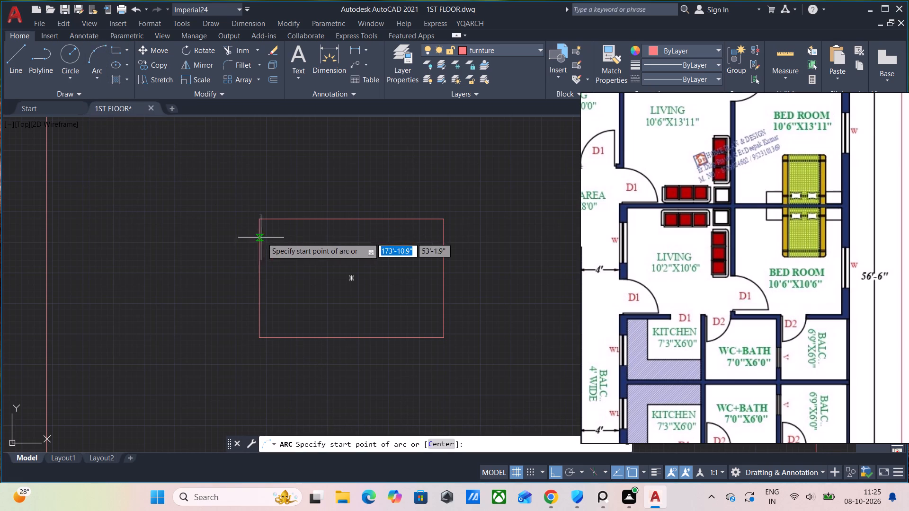
pyautogui.click(259, 221)
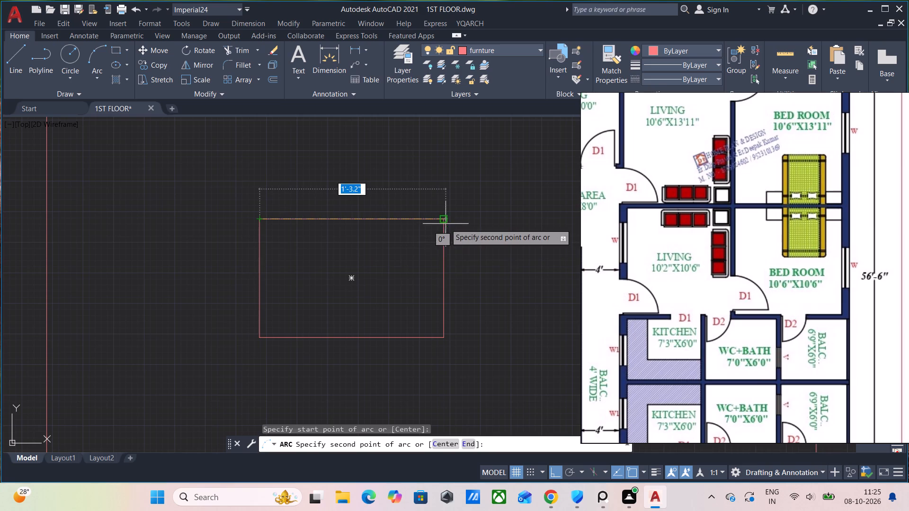
pyautogui.click(446, 220)
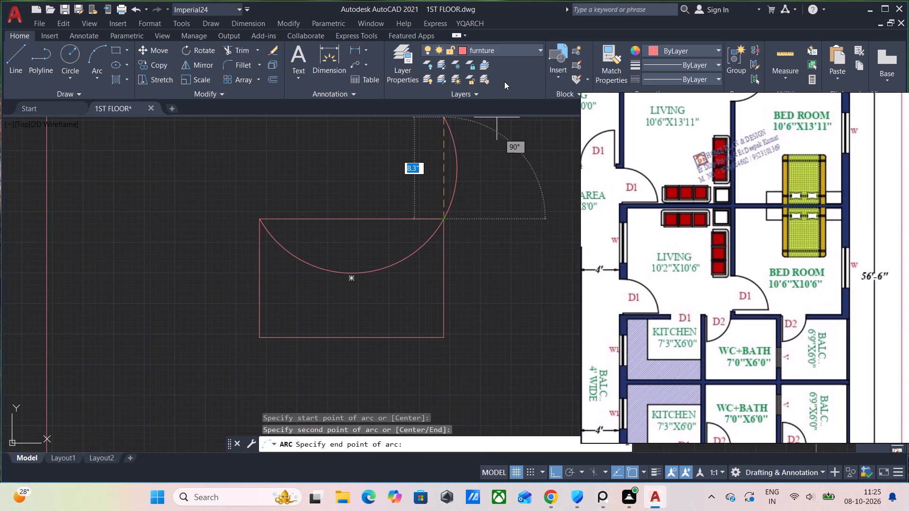
pyautogui.scroll(-1, 501, 159)
pyautogui.moveTo(489, 183); pyautogui.dragTo(459, 269, button='middle')
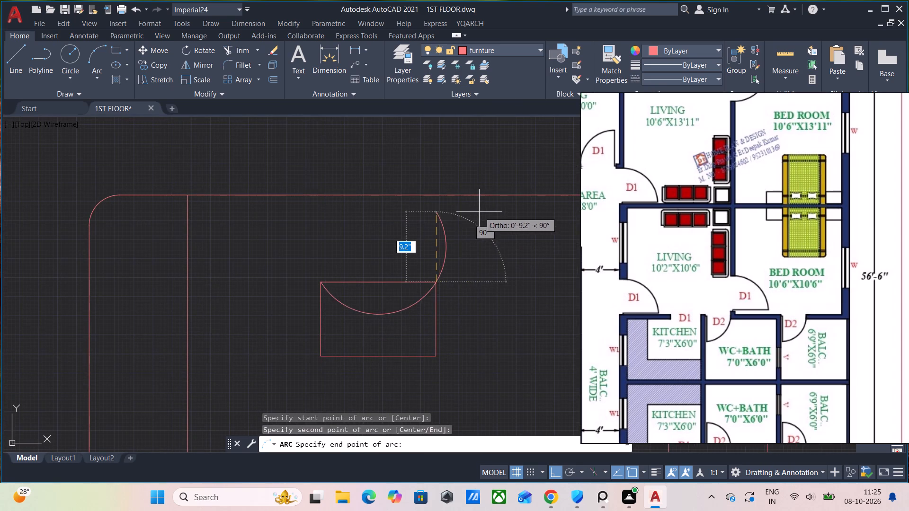
pyautogui.click(390, 139)
# Trim off the part of the arc outside the pillow rectangle, leaving only the curve below its top edge.
pyautogui.scroll(1, 436, 308)
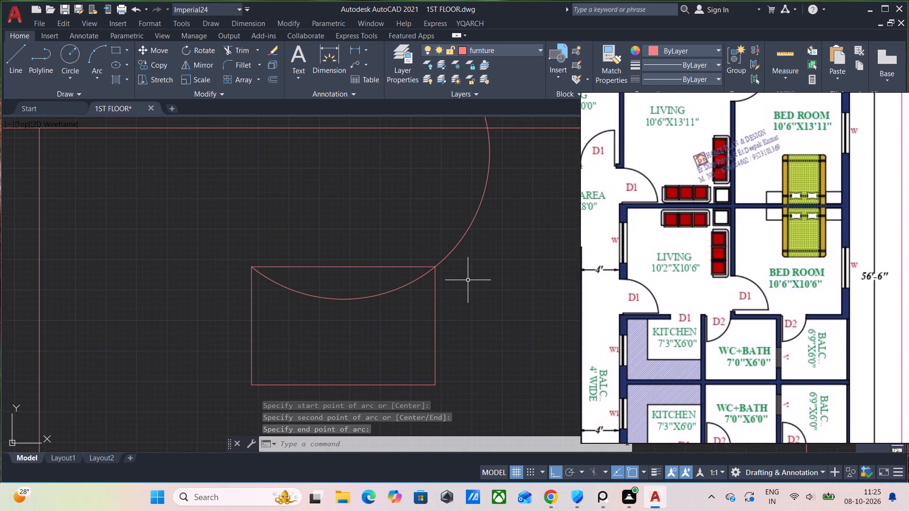
pyautogui.press('t')
pyautogui.press('r')
pyautogui.press('Return')
pyautogui.moveTo(460, 284); pyautogui.dragTo(437, 234)
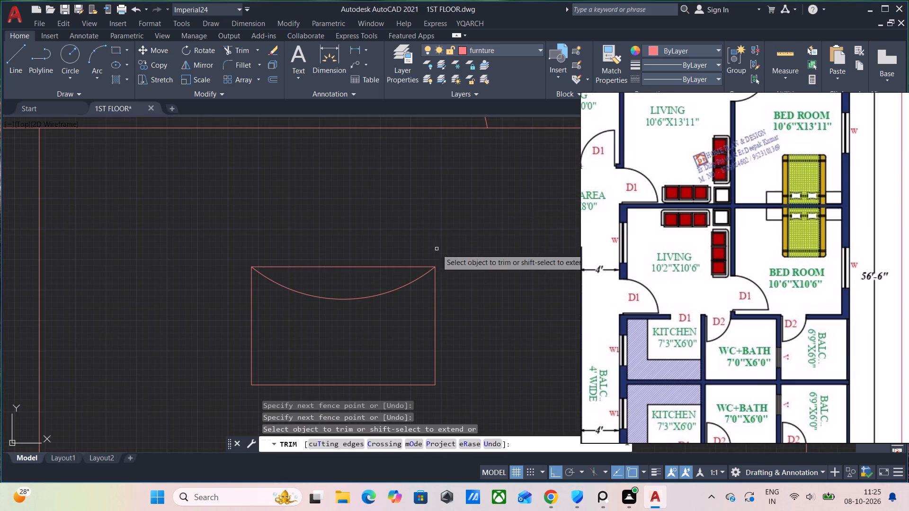
pyautogui.scroll(-1, 490, 209)
pyautogui.moveTo(499, 144); pyautogui.dragTo(470, 145)
pyautogui.scroll(-1, 472, 252)
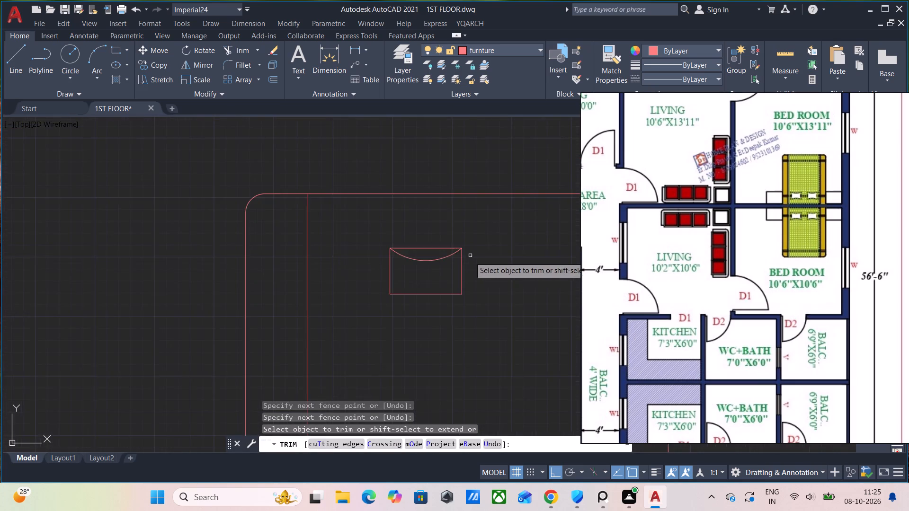
pyautogui.scroll(2, 467, 265)
pyautogui.press('Escape')
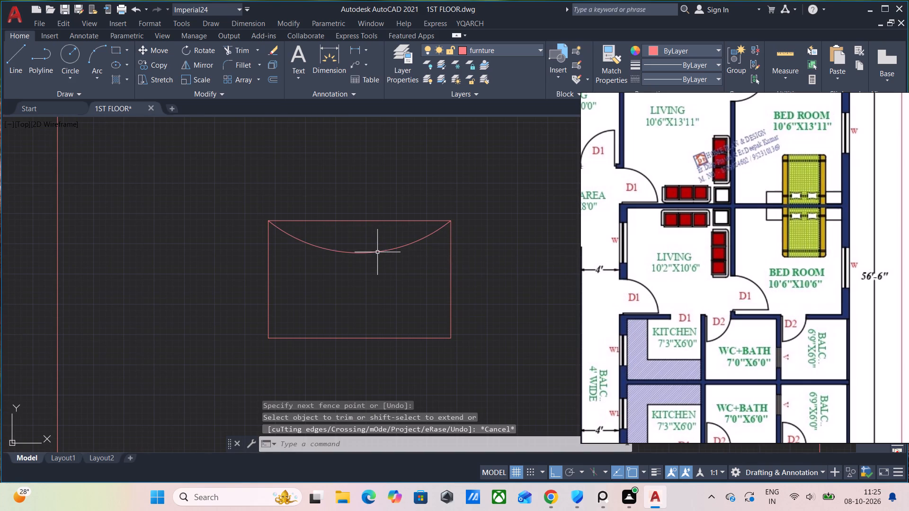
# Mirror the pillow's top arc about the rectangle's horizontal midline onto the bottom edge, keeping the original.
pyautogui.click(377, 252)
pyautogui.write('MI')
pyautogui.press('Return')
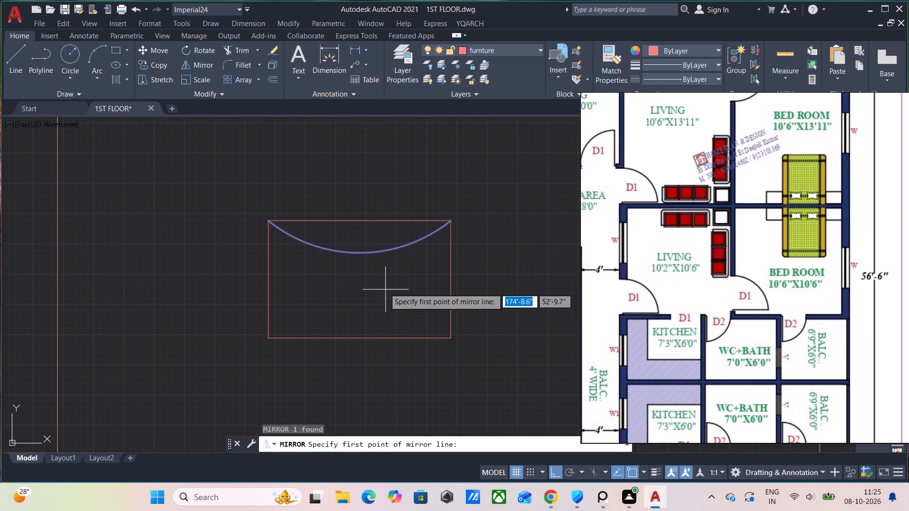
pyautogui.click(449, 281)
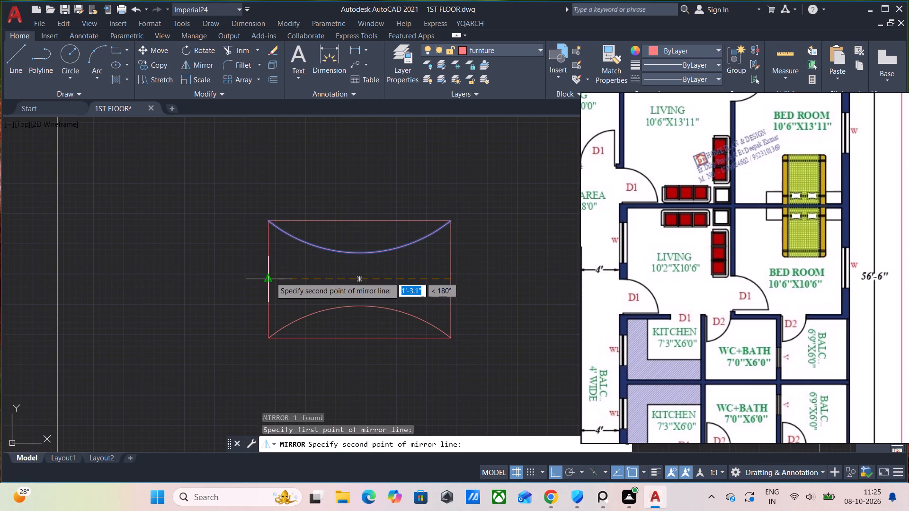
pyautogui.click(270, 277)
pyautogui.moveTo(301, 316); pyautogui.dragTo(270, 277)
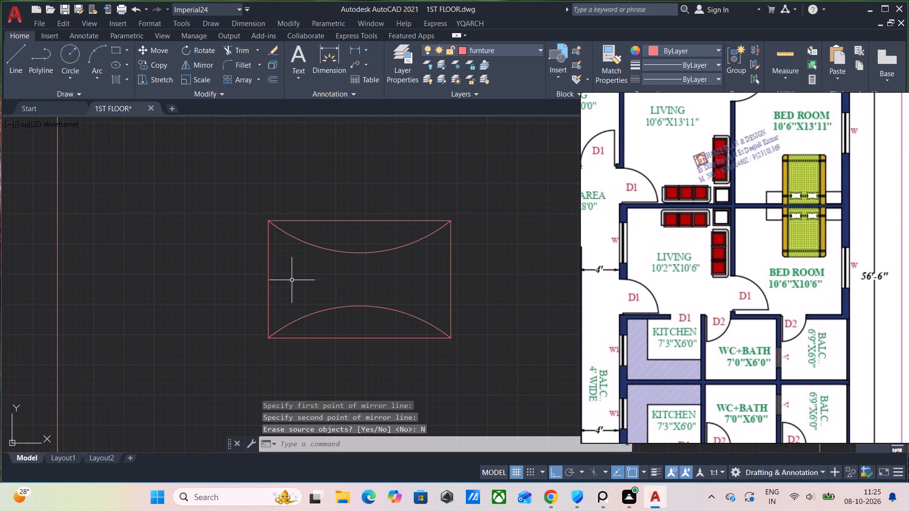
# Draw a three-point arc from the pillow's top-right corner through its bottom-right corner, ending about 11.7" to the right of that corner.
pyautogui.scroll(1, 418, 289)
pyautogui.moveTo(439, 301); pyautogui.dragTo(380, 326, button='middle')
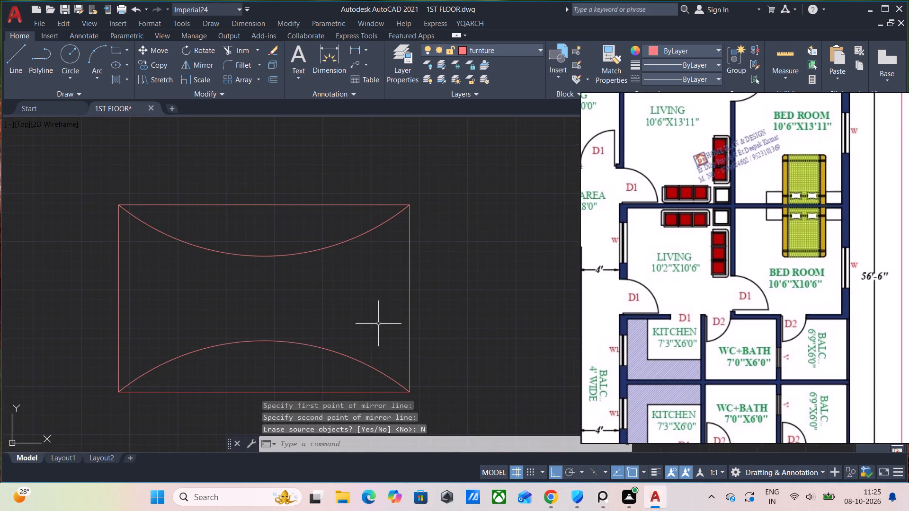
pyautogui.write('AR')
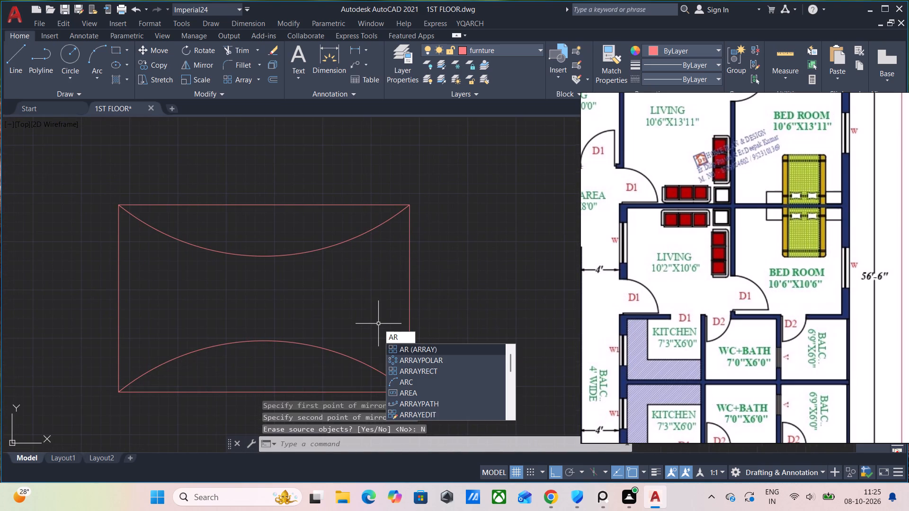
pyautogui.press('c')
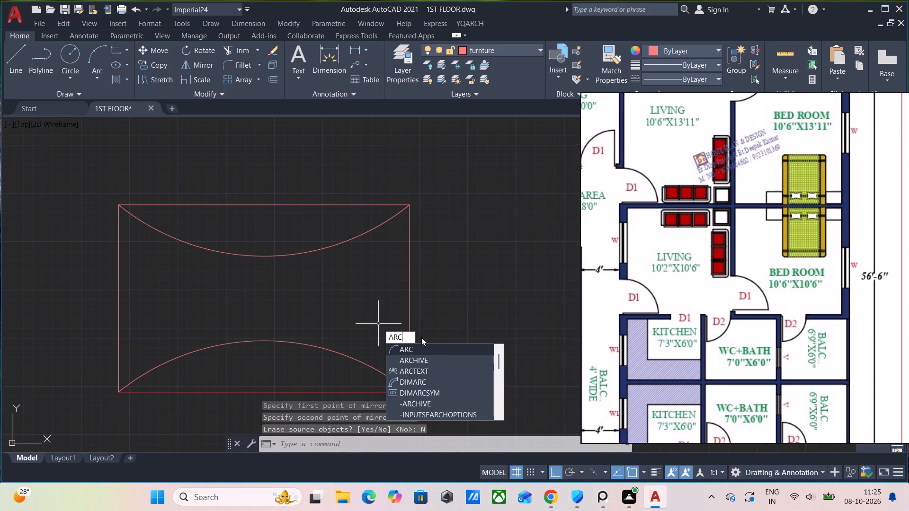
pyautogui.click(416, 348)
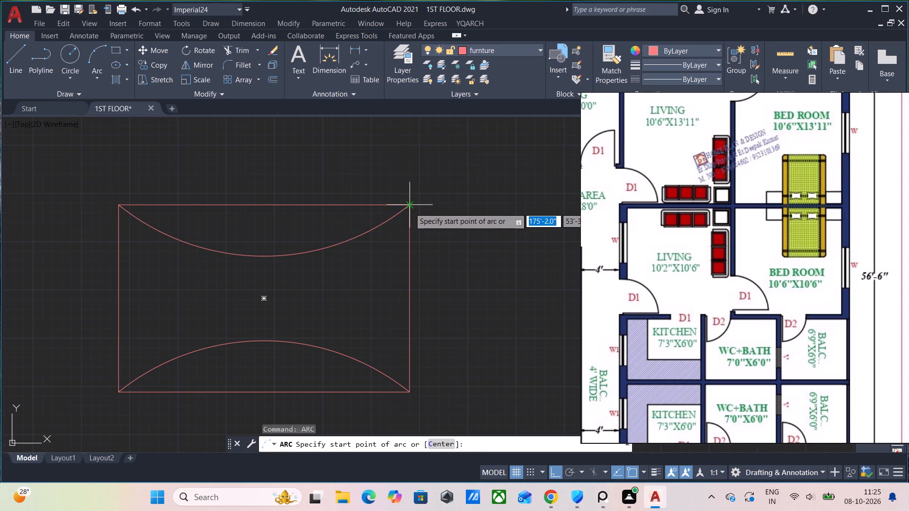
pyautogui.click(410, 205)
pyautogui.click(408, 390)
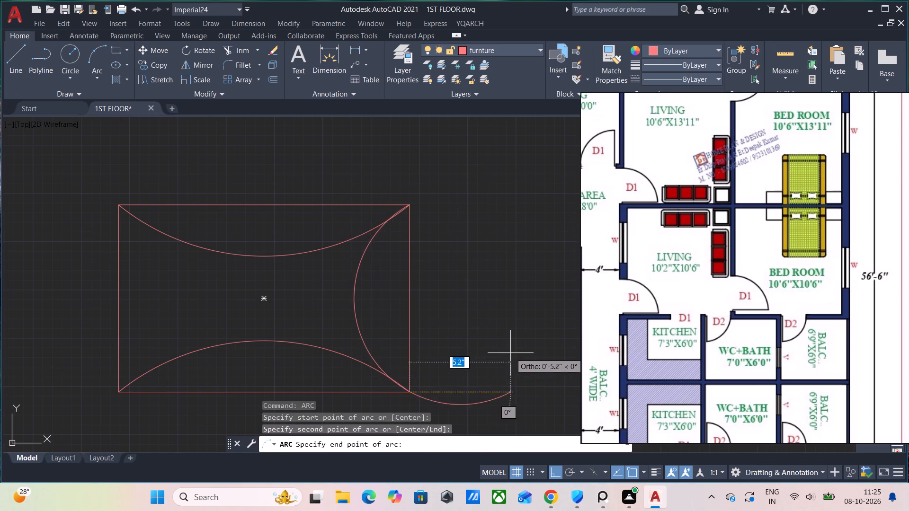
pyautogui.scroll(-1, 540, 306)
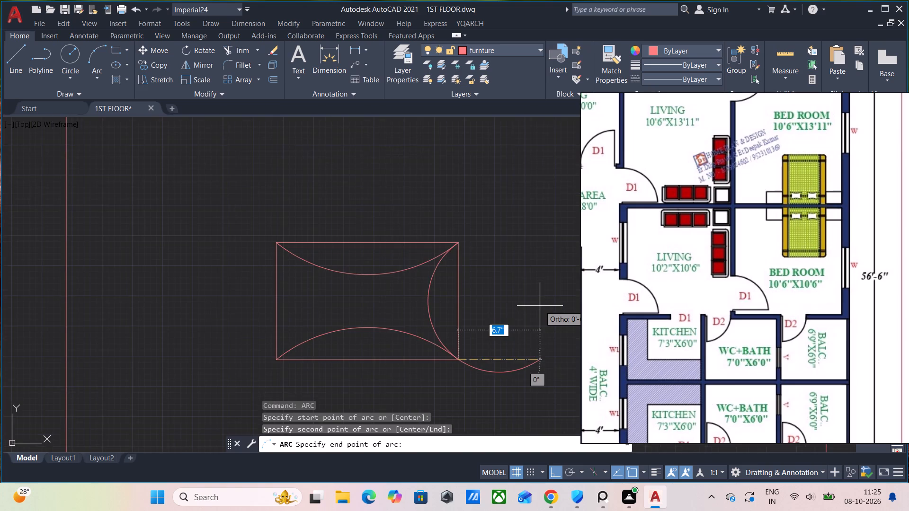
pyautogui.moveTo(536, 306); pyautogui.dragTo(436, 304, button='middle')
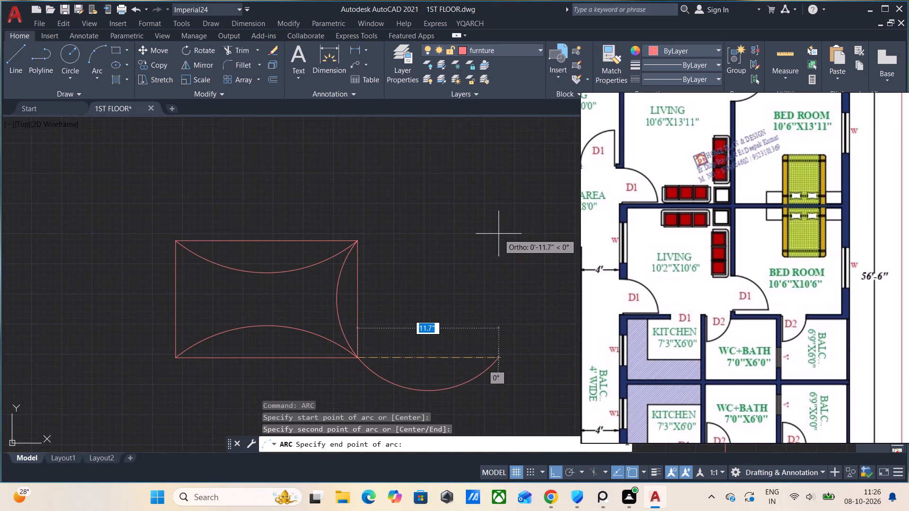
pyautogui.click(500, 295)
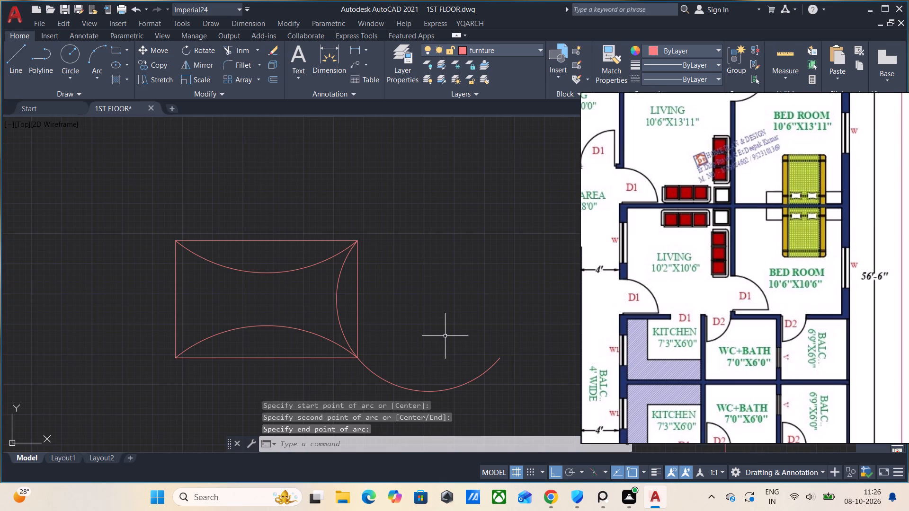
# Trim off the part of the side arc outside the pillow rectangle, keeping the curve inside its right edge.
pyautogui.write('TR')
pyautogui.press('Return')
pyautogui.moveTo(435, 339); pyautogui.dragTo(397, 372)
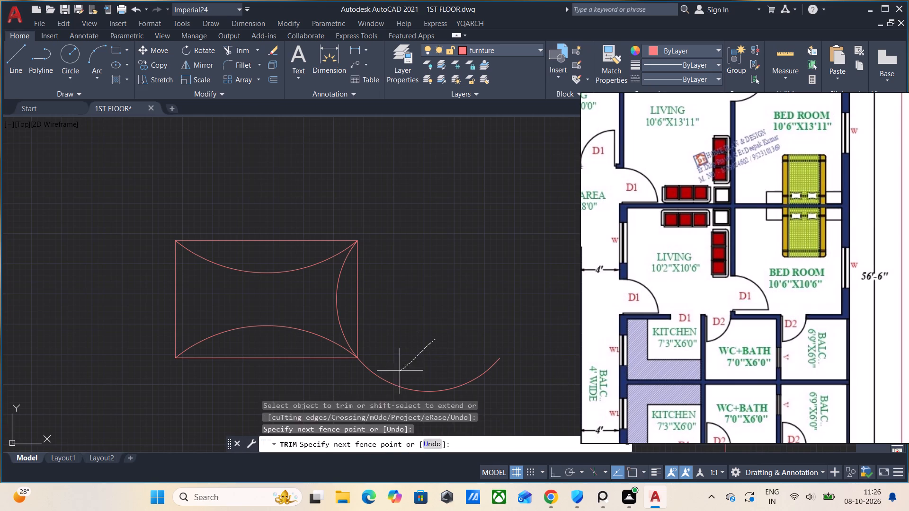
pyautogui.moveTo(373, 395); pyautogui.dragTo(396, 368)
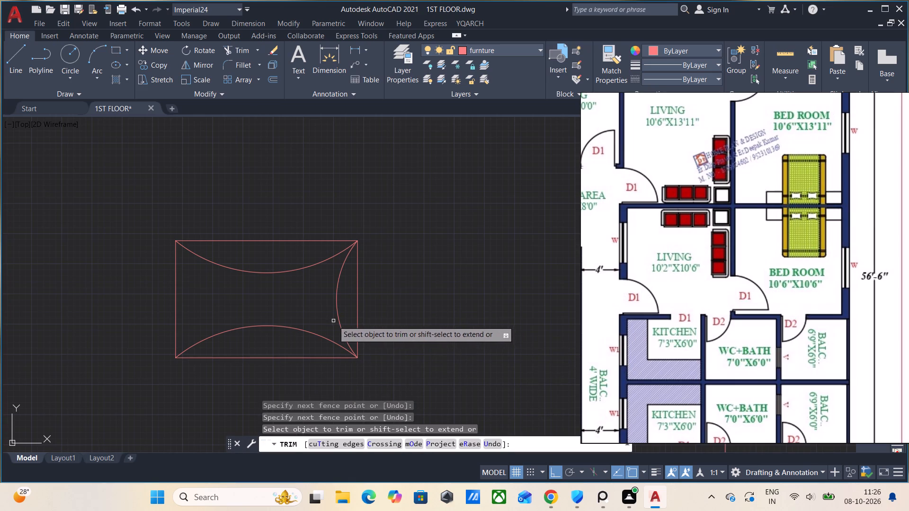
pyautogui.press('Escape')
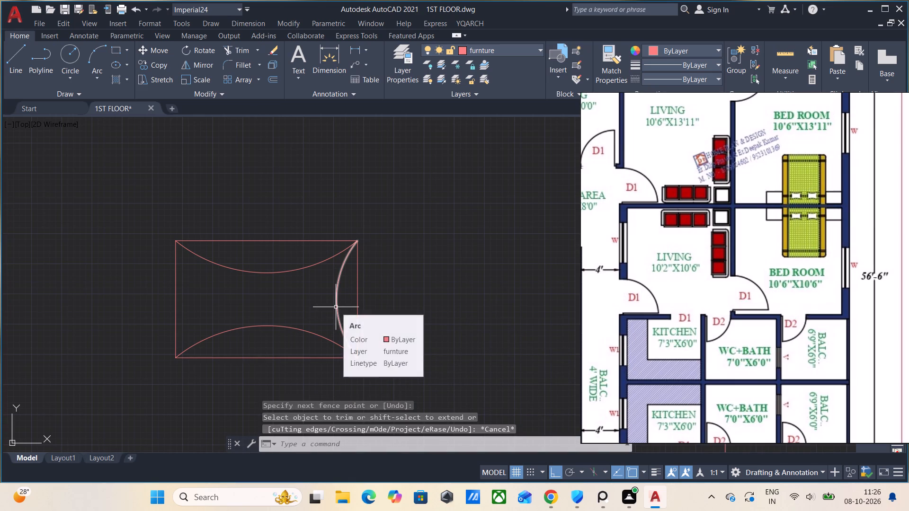
# Flatten the pillow's top arc by stretching its midpoint up about 1.8" toward the rectangle's top edge.
pyautogui.click(254, 272)
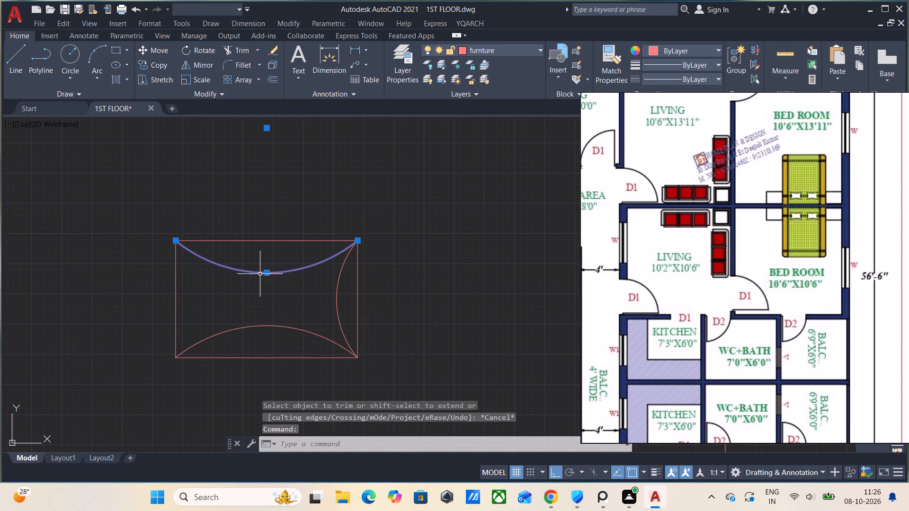
pyautogui.moveTo(264, 272); pyautogui.dragTo(267, 258)
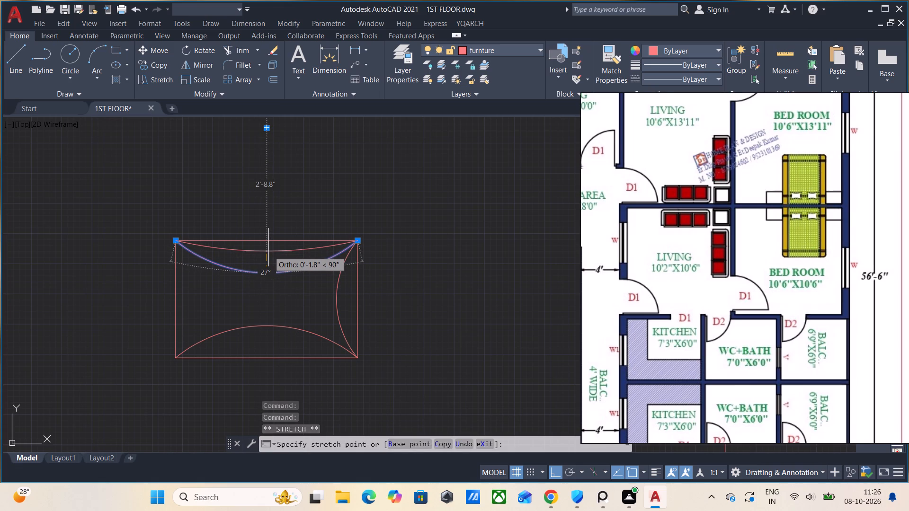
pyautogui.click(268, 251)
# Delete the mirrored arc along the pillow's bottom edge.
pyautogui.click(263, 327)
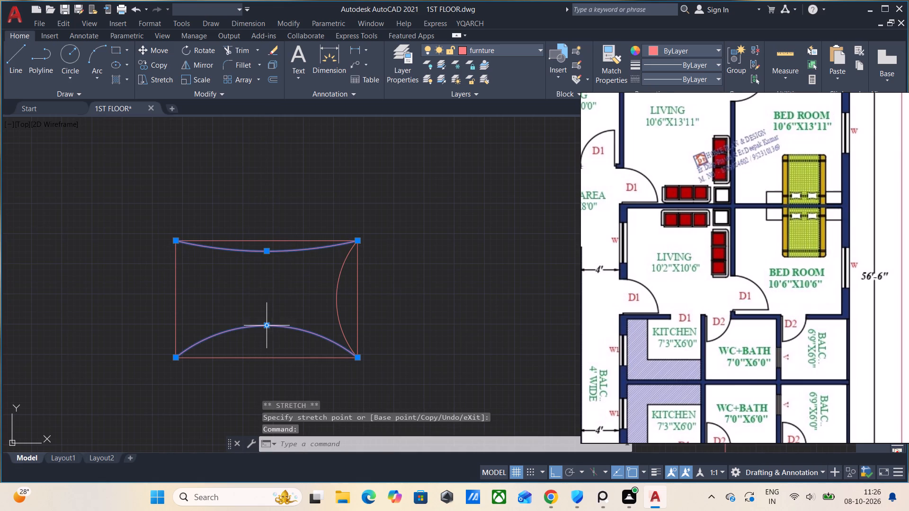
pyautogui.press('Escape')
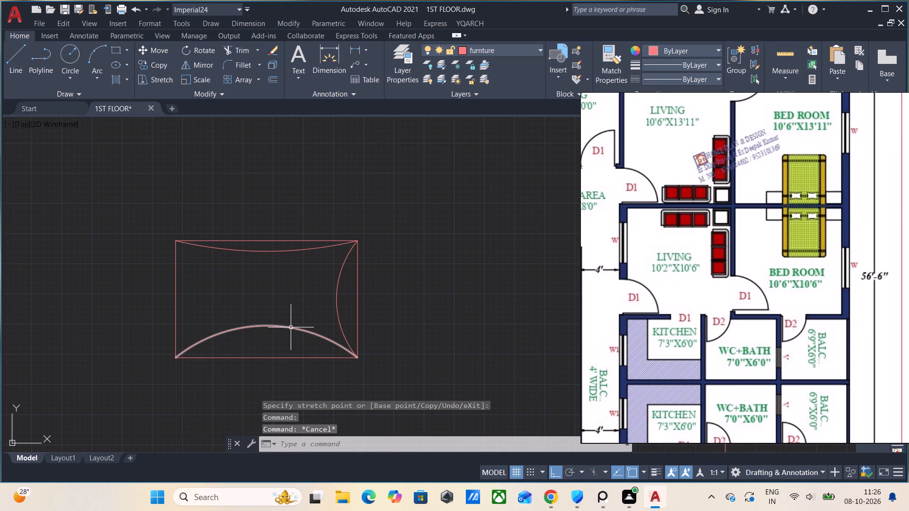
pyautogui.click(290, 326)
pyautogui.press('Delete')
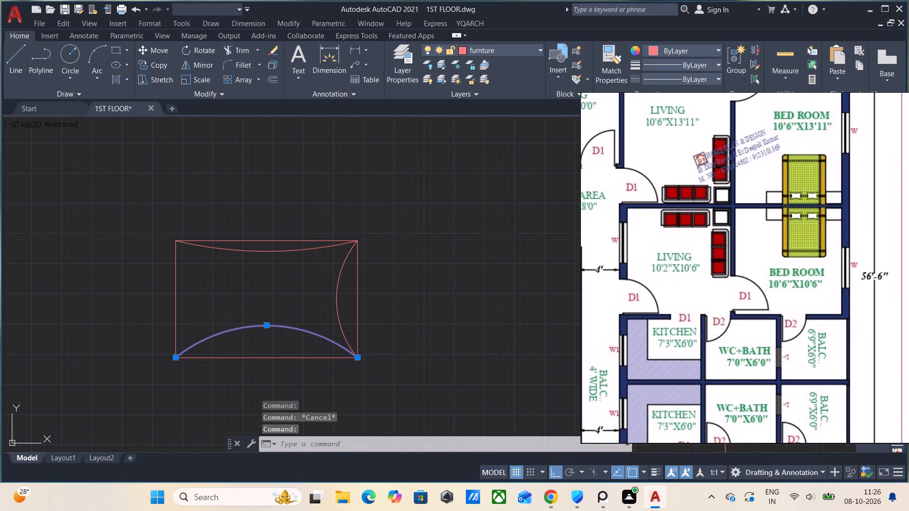
# Mirror the pillow's top arc to the bottom edge about the rectangle's horizontal centreline, keeping the original arc.
pyautogui.click(274, 251)
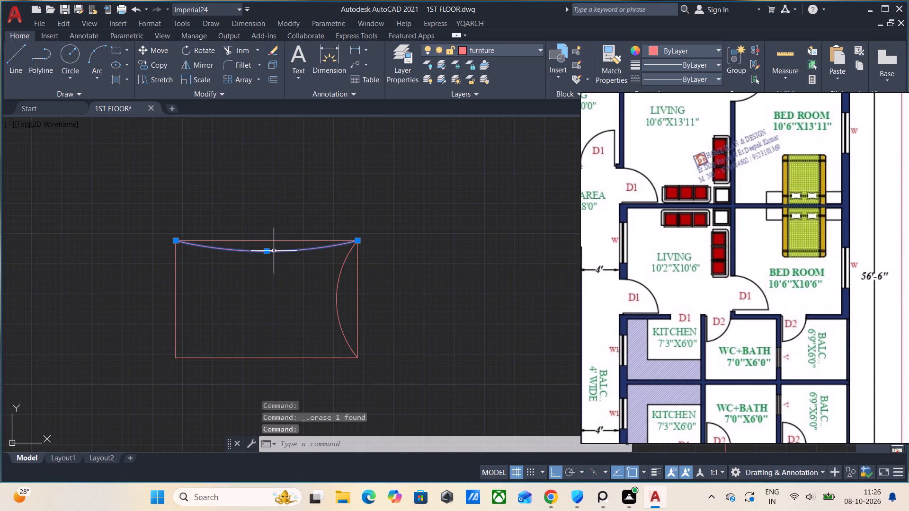
pyautogui.write('MI')
pyautogui.press('Return')
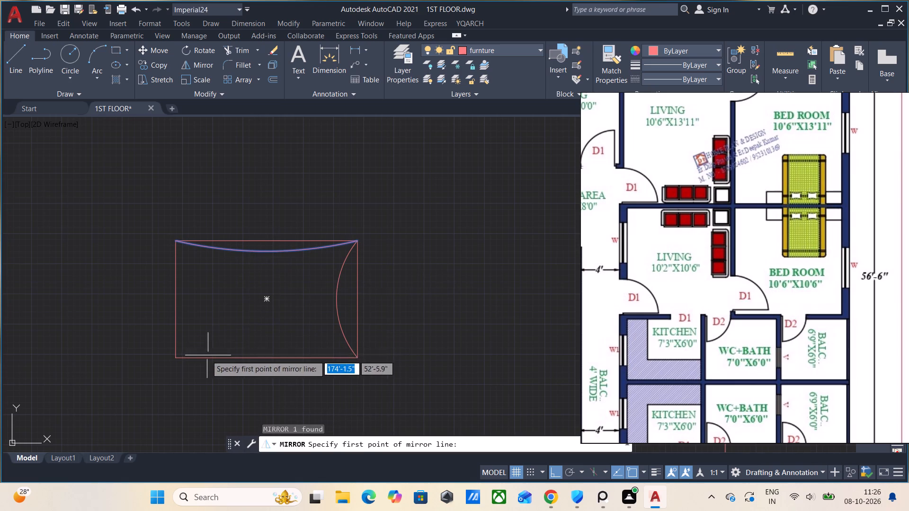
pyautogui.click(174, 297)
pyautogui.click(356, 297)
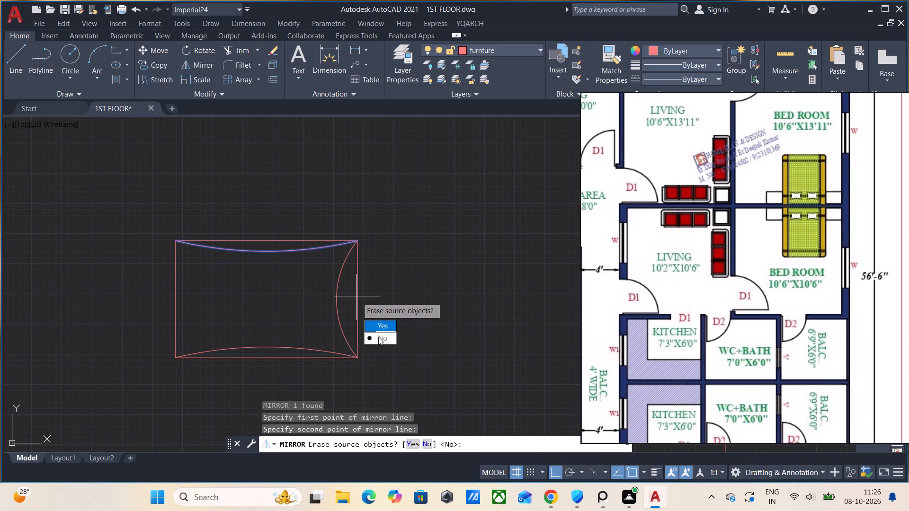
pyautogui.moveTo(378, 337); pyautogui.dragTo(356, 297)
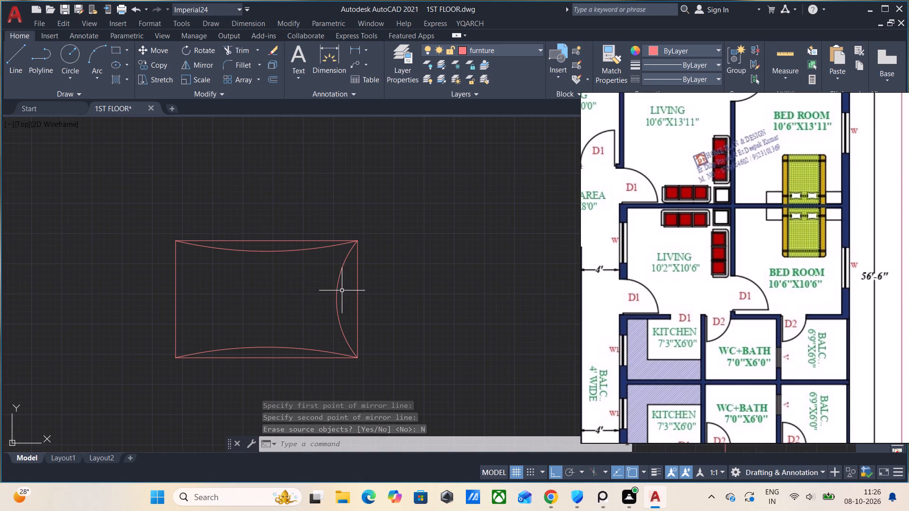
# Mirror the pillow's right side arc to the left edge about the rectangle's vertical centreline, keeping the original arc.
pyautogui.click(337, 289)
pyautogui.write('MI')
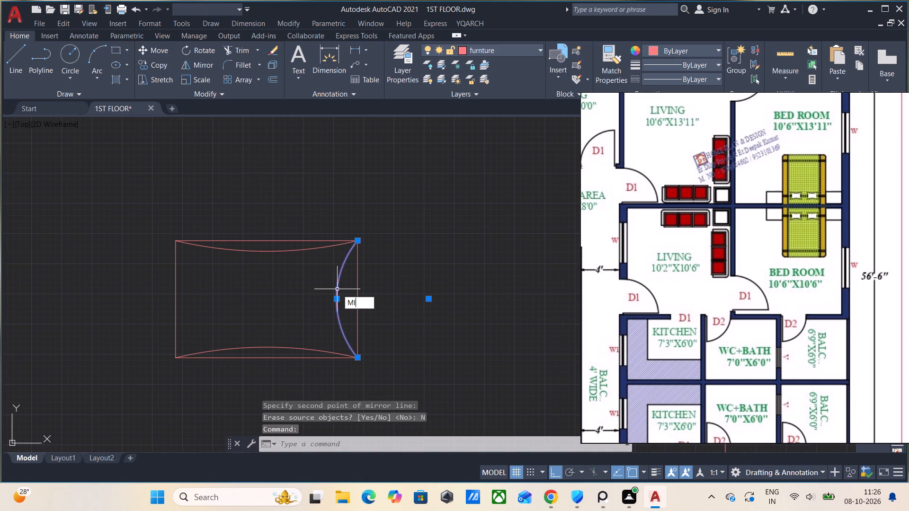
pyautogui.press('Return')
pyautogui.click(266, 240)
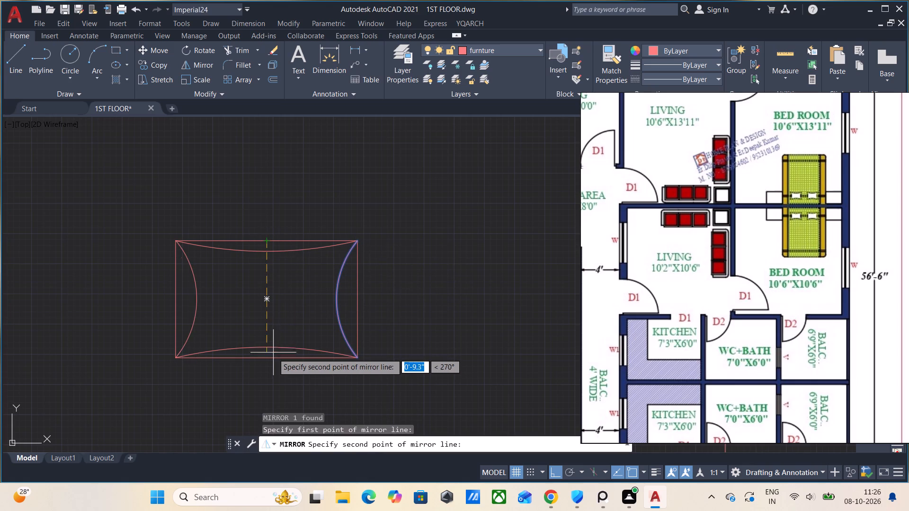
pyautogui.click(270, 355)
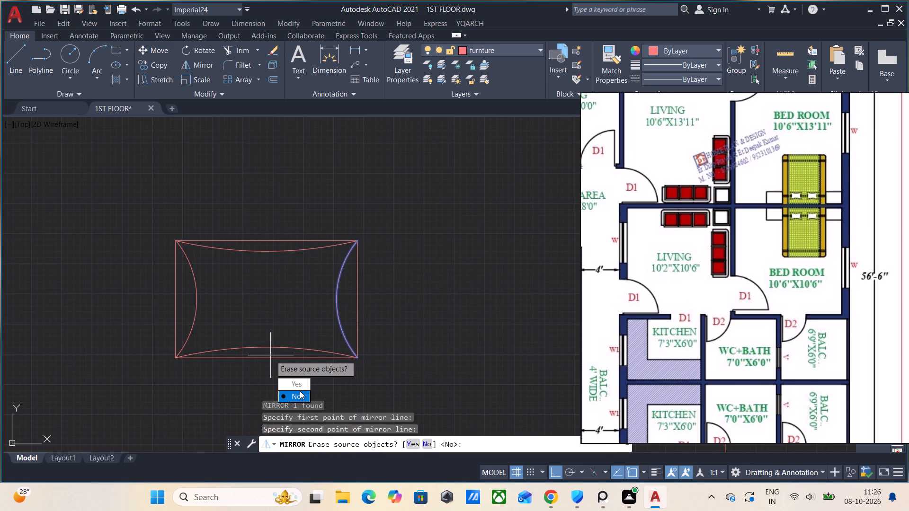
pyautogui.moveTo(300, 391); pyautogui.dragTo(269, 356)
# Delete the construction rectangle around the pillow, leaving only the four arcs.
pyautogui.click(357, 300)
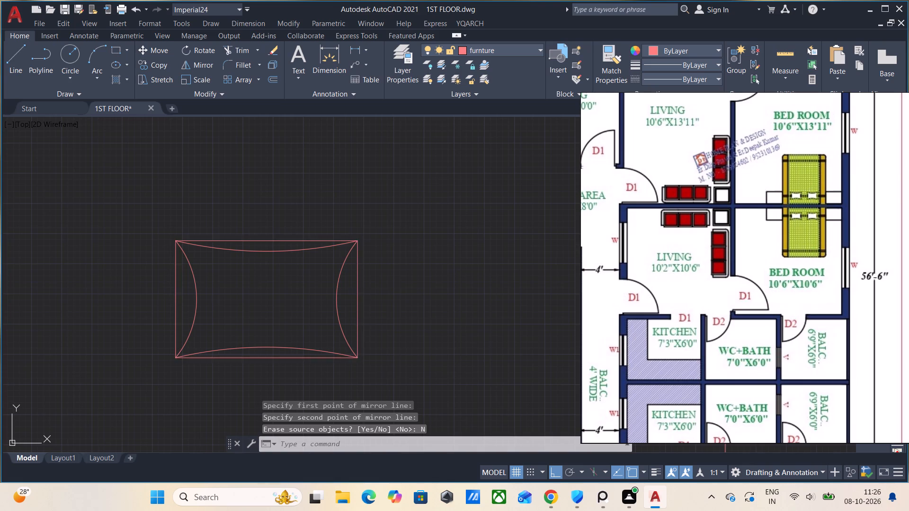
pyautogui.press('Delete')
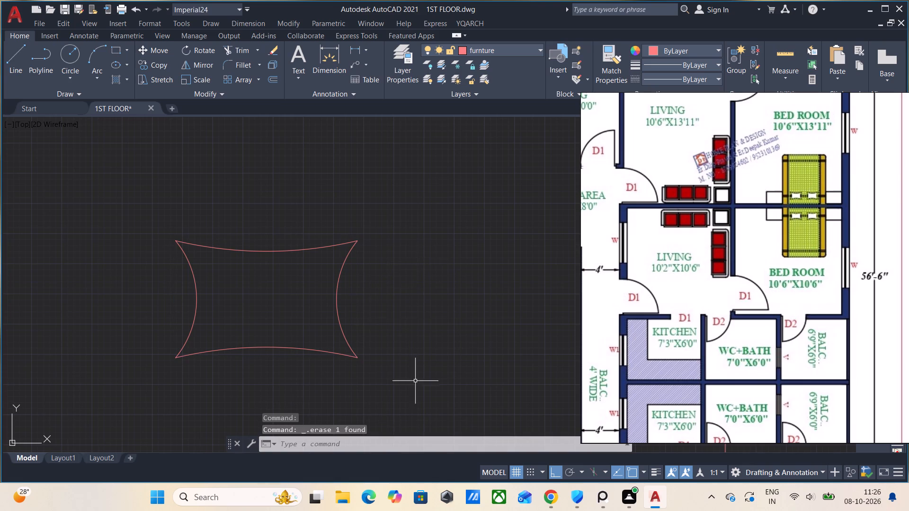
# Convert the pillow's four arcs into a single region.
pyautogui.click(416, 381)
pyautogui.click(126, 191)
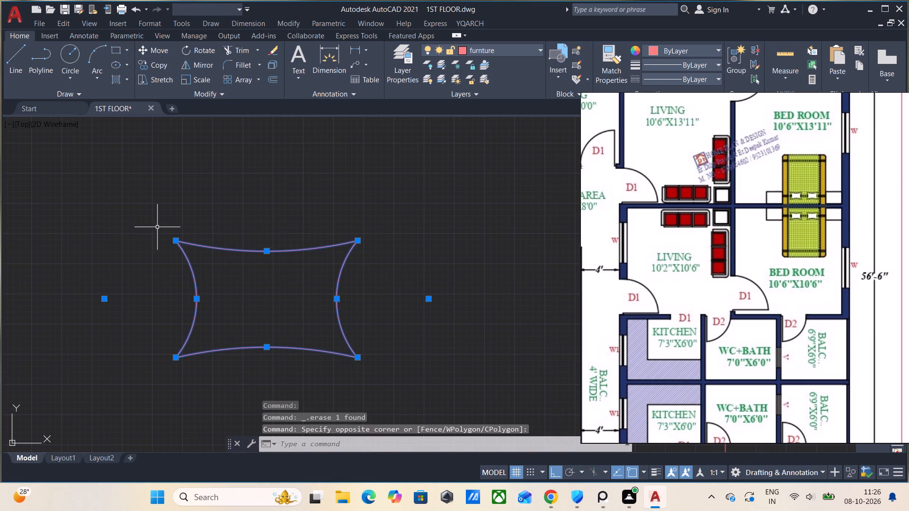
pyautogui.write('RE')
pyautogui.press('g')
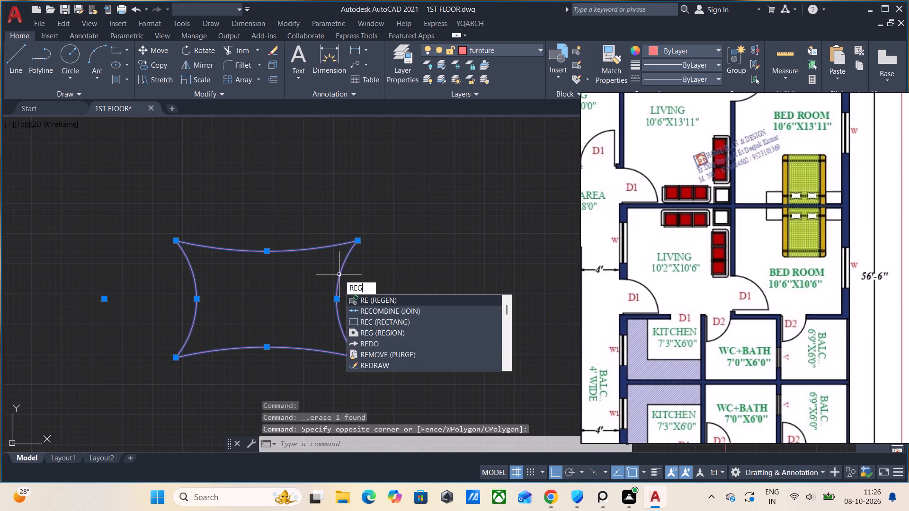
pyautogui.click(389, 295)
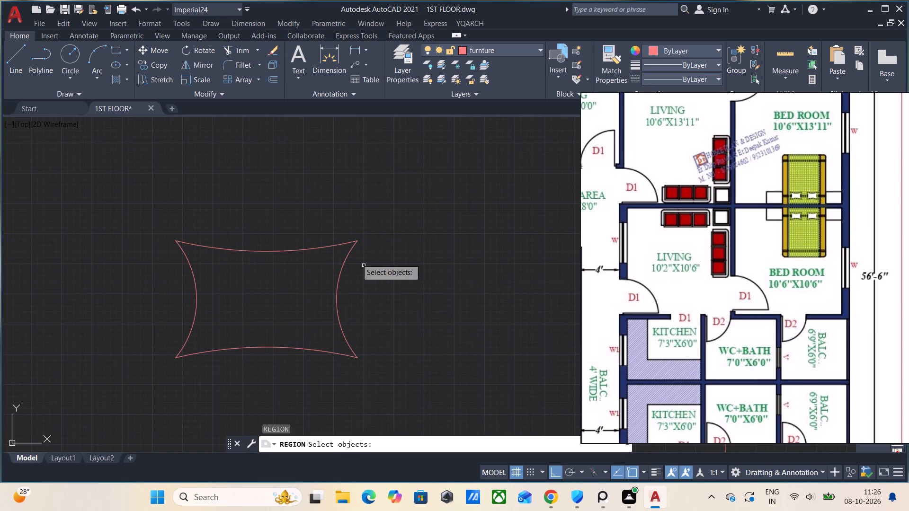
pyautogui.click(337, 283)
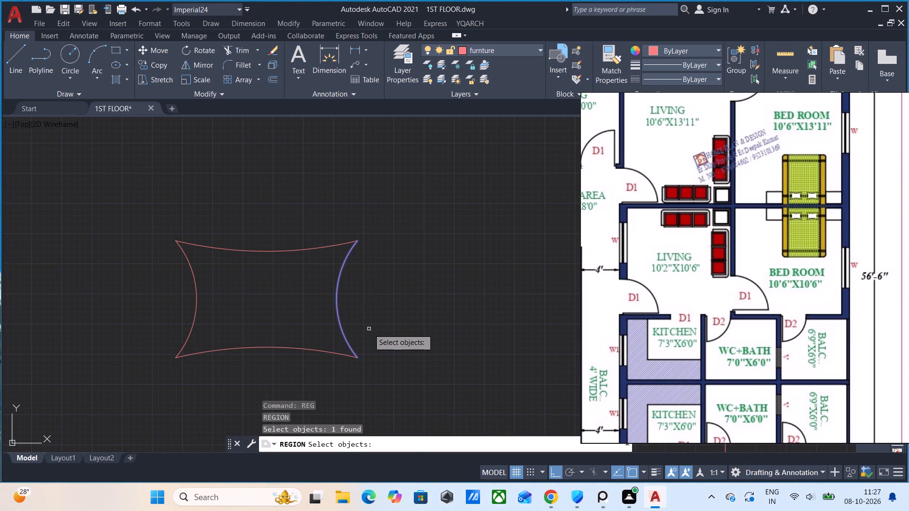
pyautogui.moveTo(396, 354); pyautogui.dragTo(386, 344)
pyautogui.click(161, 208)
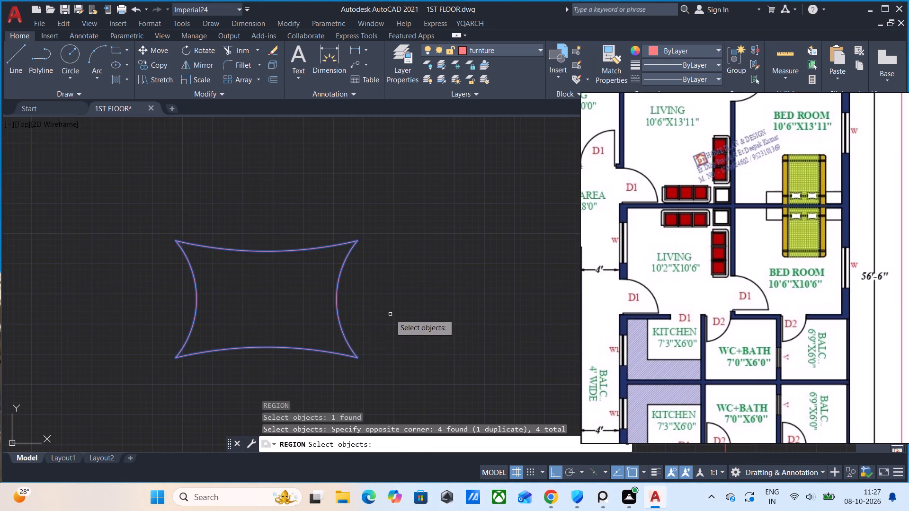
pyautogui.write('REG')
pyautogui.press('Return')
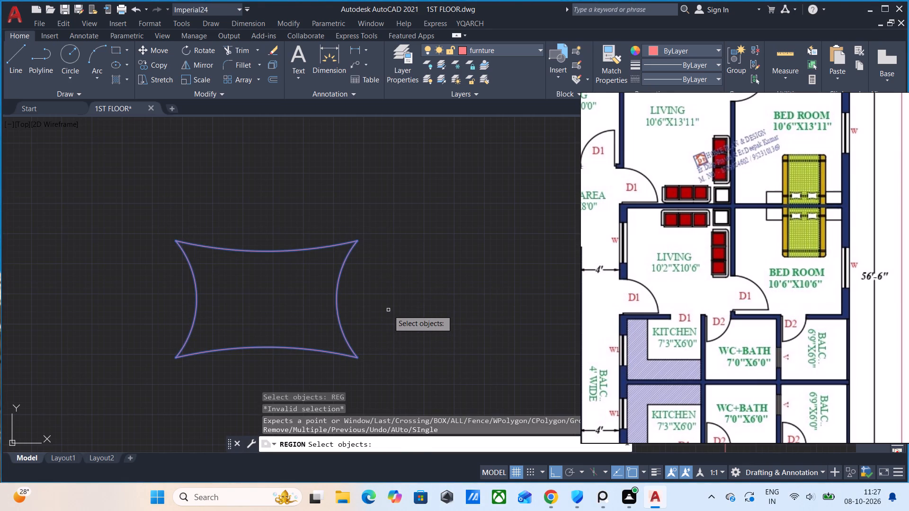
pyautogui.moveTo(420, 370); pyautogui.dragTo(410, 346)
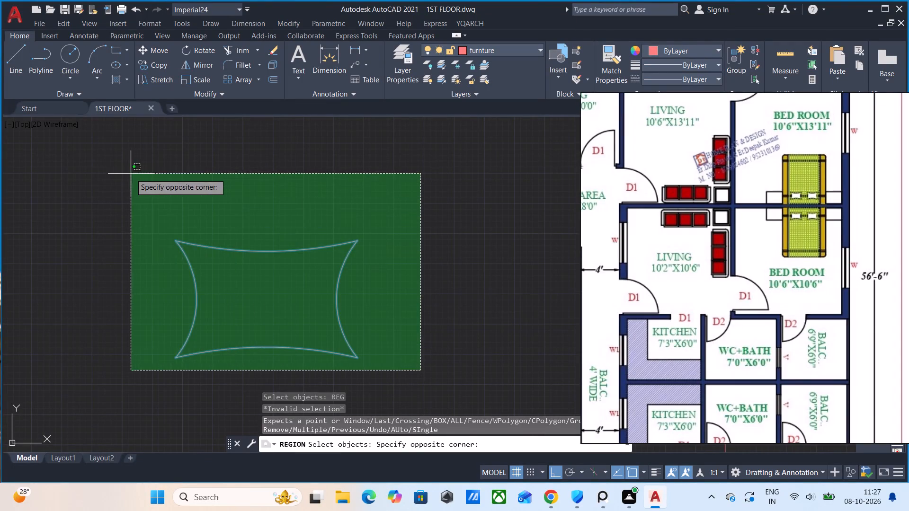
pyautogui.click(124, 178)
pyautogui.press('Return')
# Move the pillow region left and slightly up, closer to the bed's left side strip.
pyautogui.scroll(-1, 250, 248)
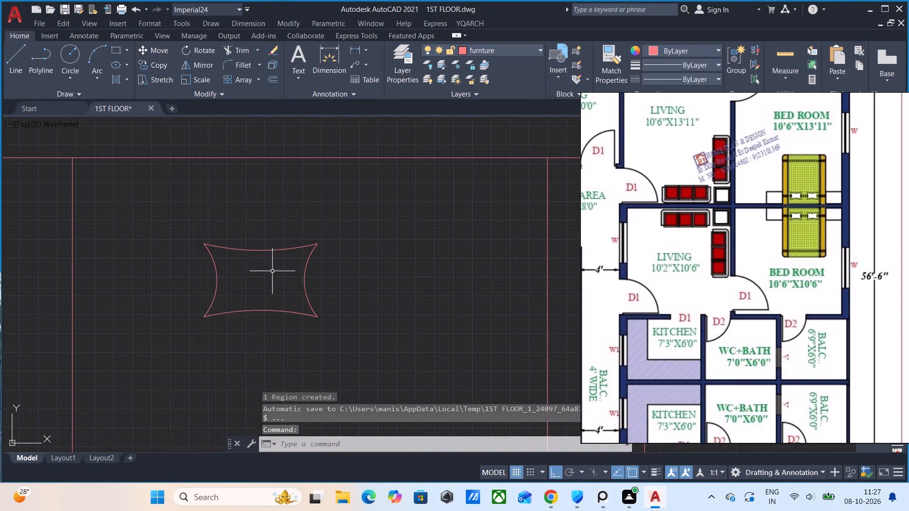
pyautogui.scroll(-4, 286, 304)
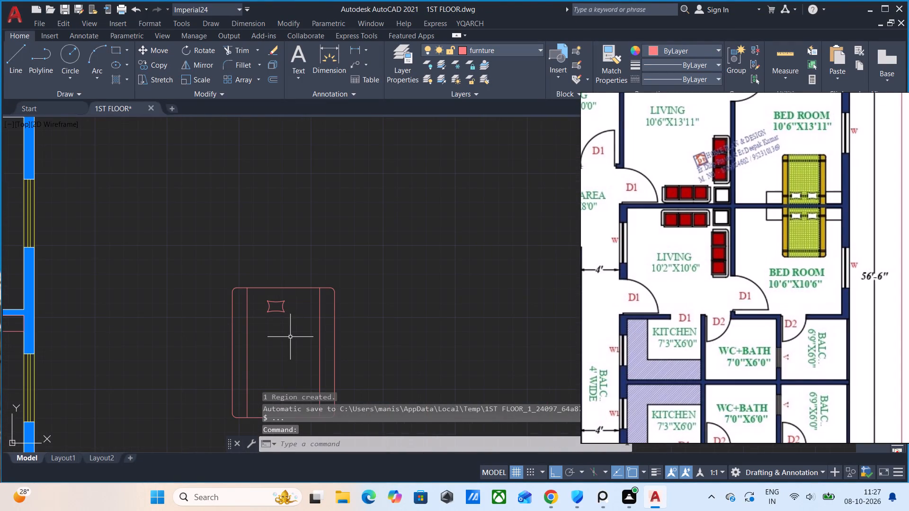
pyautogui.scroll(2, 277, 327)
pyautogui.click(320, 319)
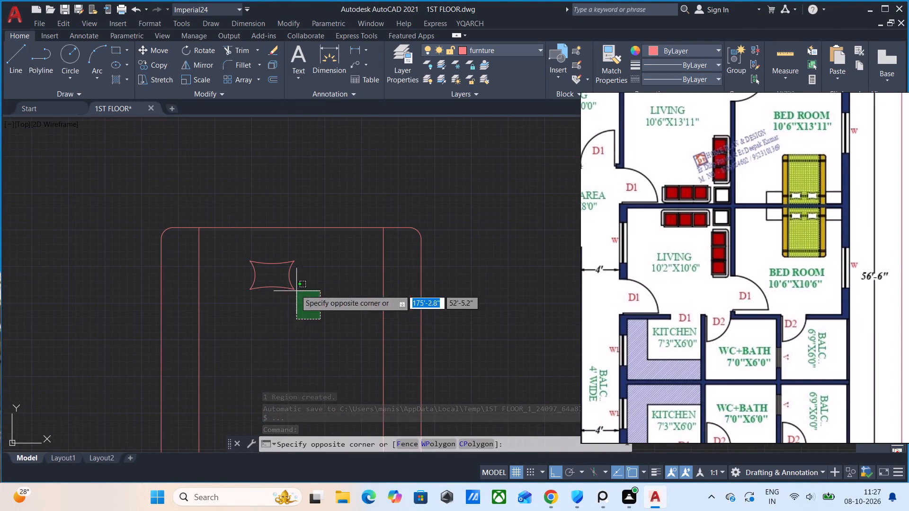
pyautogui.click(228, 254)
pyautogui.scroll(1, 273, 281)
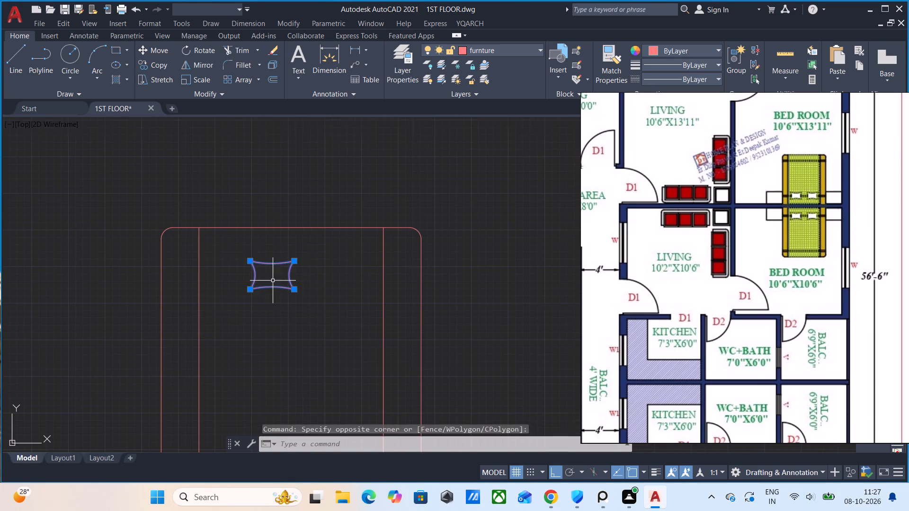
pyautogui.scroll(1, 273, 281)
pyautogui.moveTo(275, 287); pyautogui.dragTo(296, 342, button='middle')
pyautogui.scroll(-1, 366, 335)
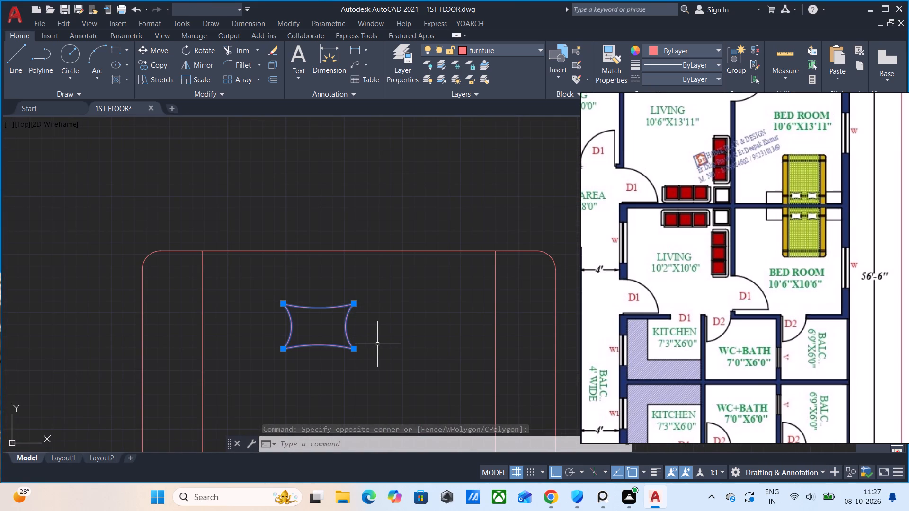
pyautogui.press('m')
pyautogui.press('Return')
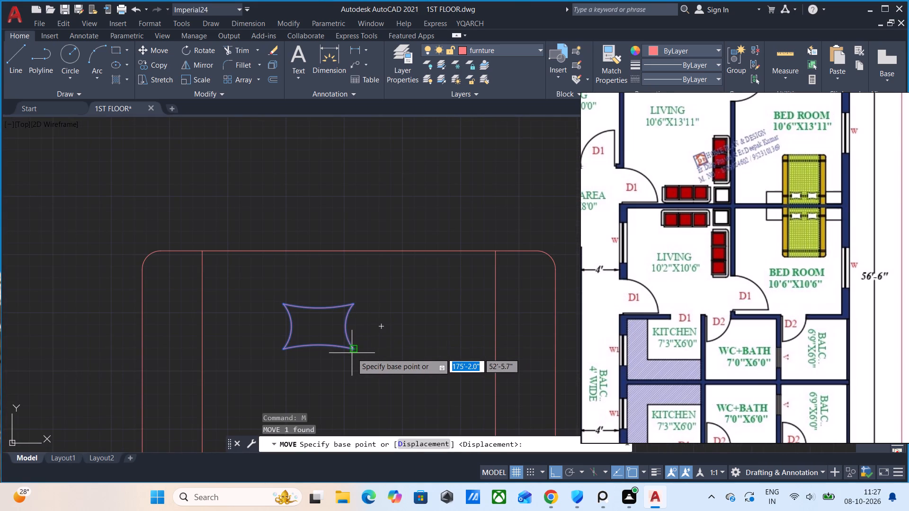
pyautogui.click(352, 353)
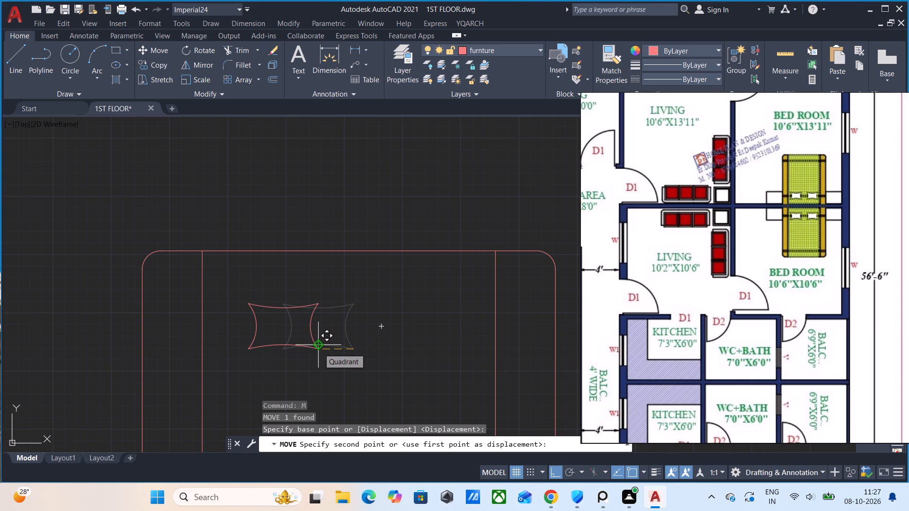
pyautogui.click(319, 348)
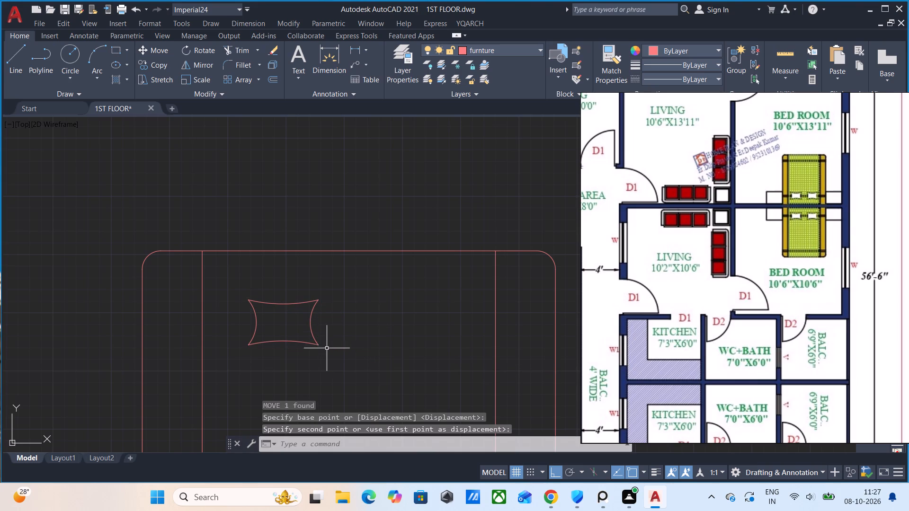
# Copy the pillow about 2'-3.6" horizontally to the right to make the bed's second pillow.
pyautogui.click(312, 333)
pyautogui.write('CO')
pyautogui.press('Return')
pyautogui.click(320, 344)
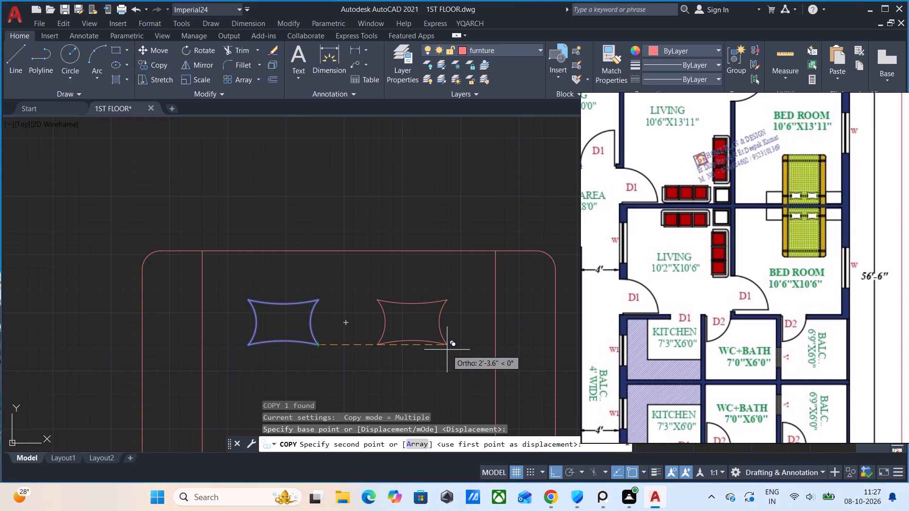
pyautogui.click(447, 350)
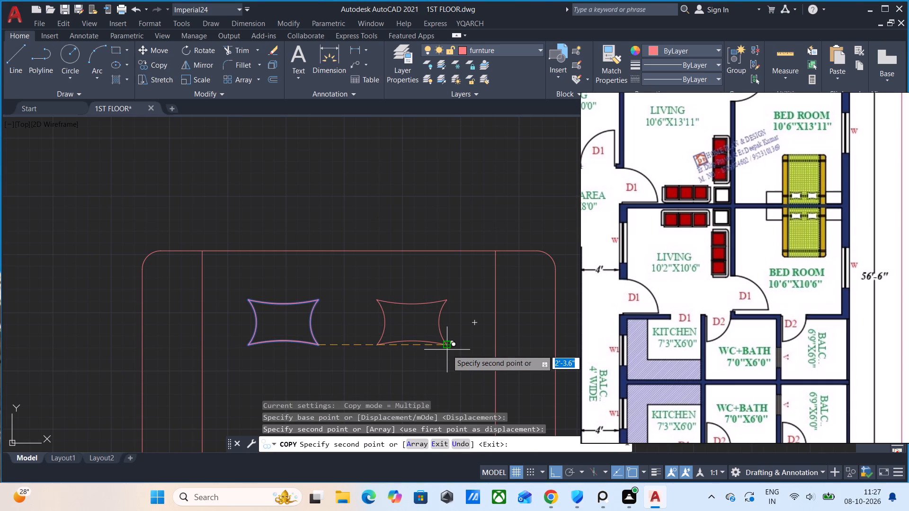
pyautogui.press('Escape')
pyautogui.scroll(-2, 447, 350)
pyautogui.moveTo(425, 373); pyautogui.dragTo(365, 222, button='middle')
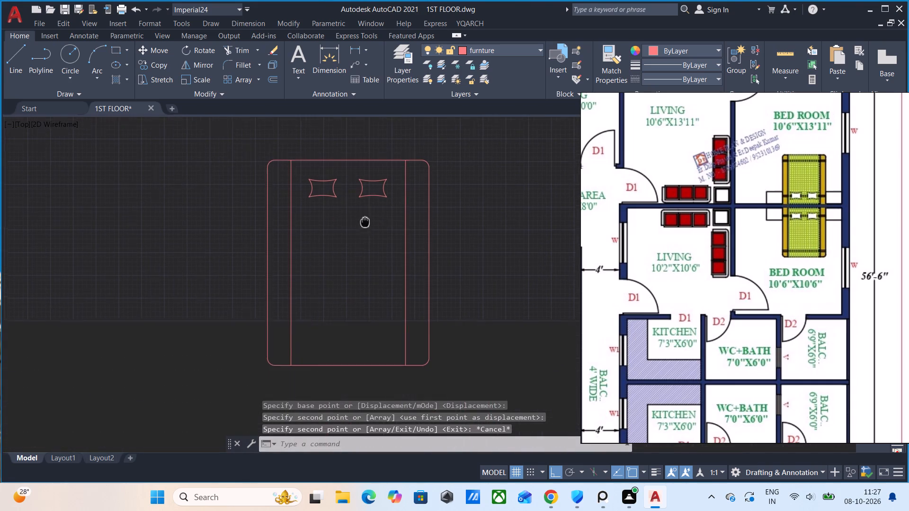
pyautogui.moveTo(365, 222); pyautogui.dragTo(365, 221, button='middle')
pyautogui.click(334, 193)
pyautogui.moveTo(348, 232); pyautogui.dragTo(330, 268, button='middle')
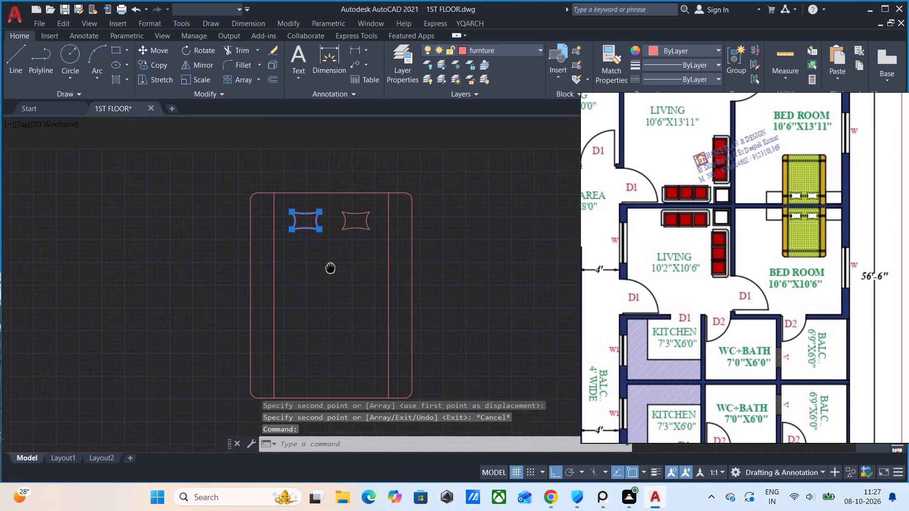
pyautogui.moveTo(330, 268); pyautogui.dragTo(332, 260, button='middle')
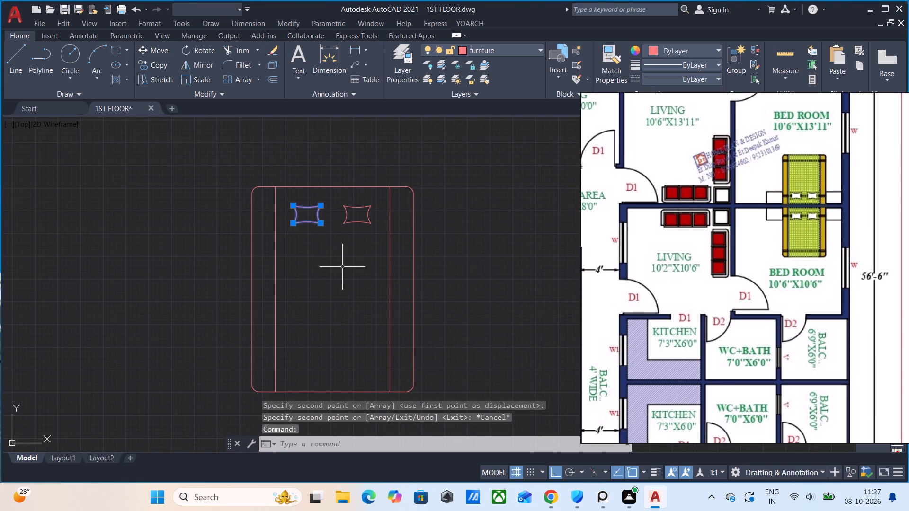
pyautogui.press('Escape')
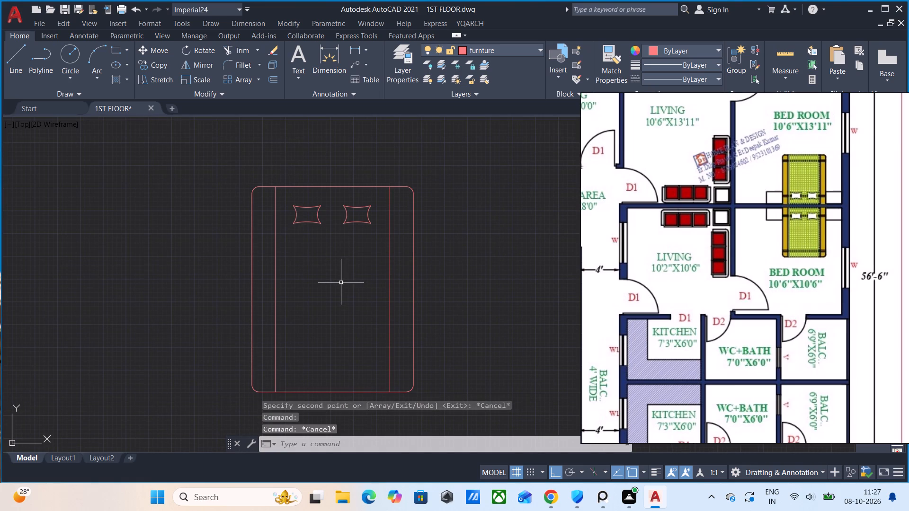
# Make the staires layer current in the layer properties.
pyautogui.click(406, 61)
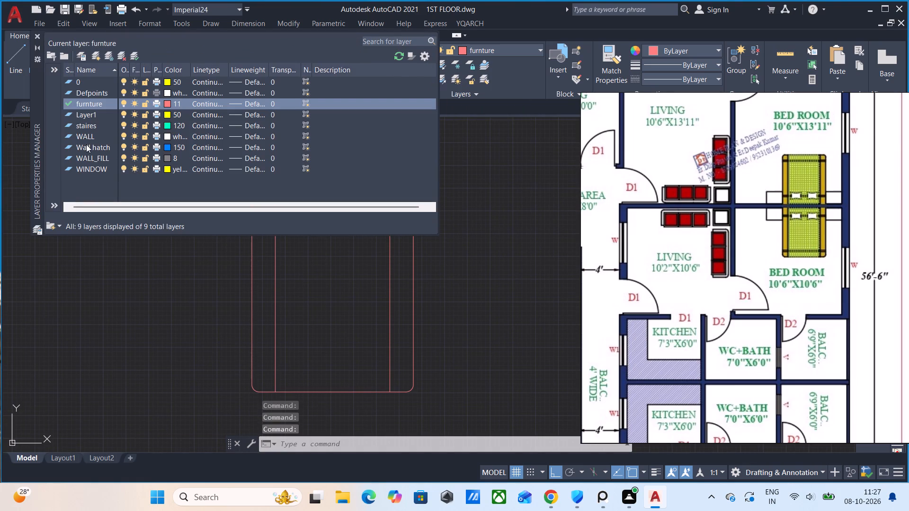
pyautogui.click(89, 122)
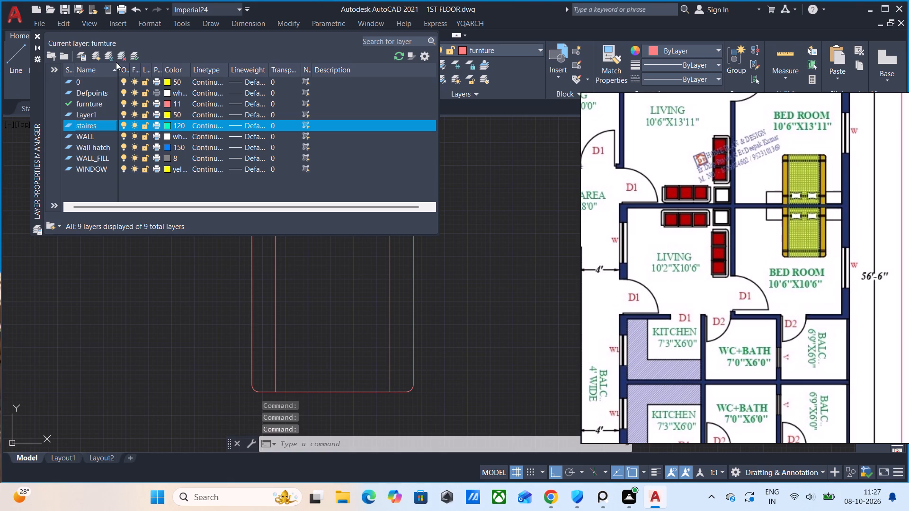
pyautogui.click(134, 53)
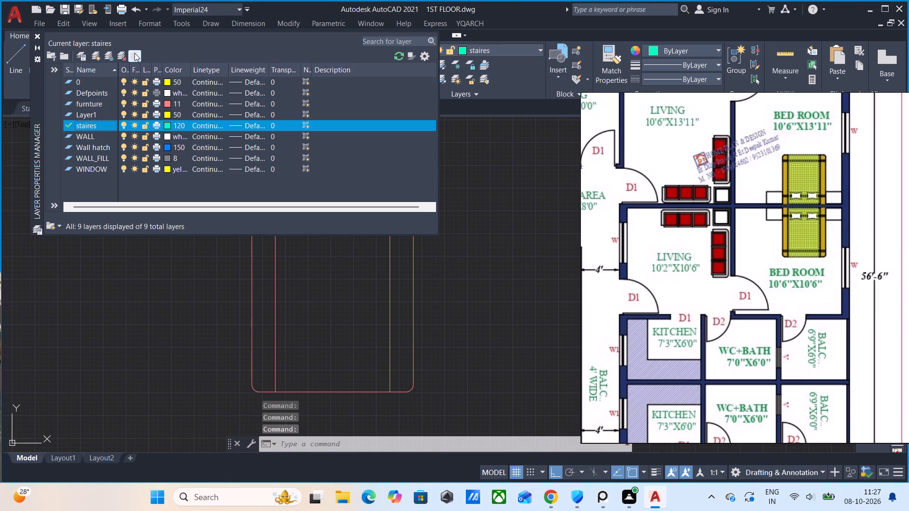
# Make layer 0 current and close the layer properties.
pyautogui.click(106, 90)
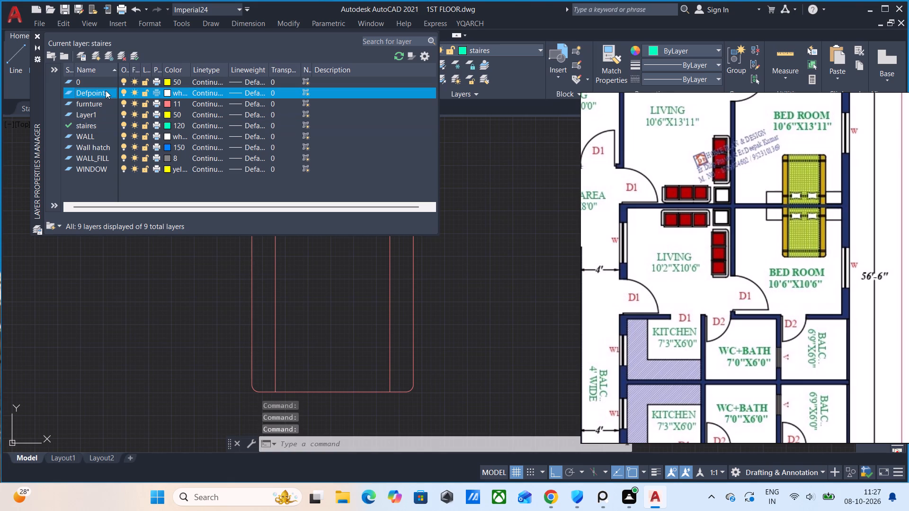
pyautogui.click(101, 83)
pyautogui.click(133, 56)
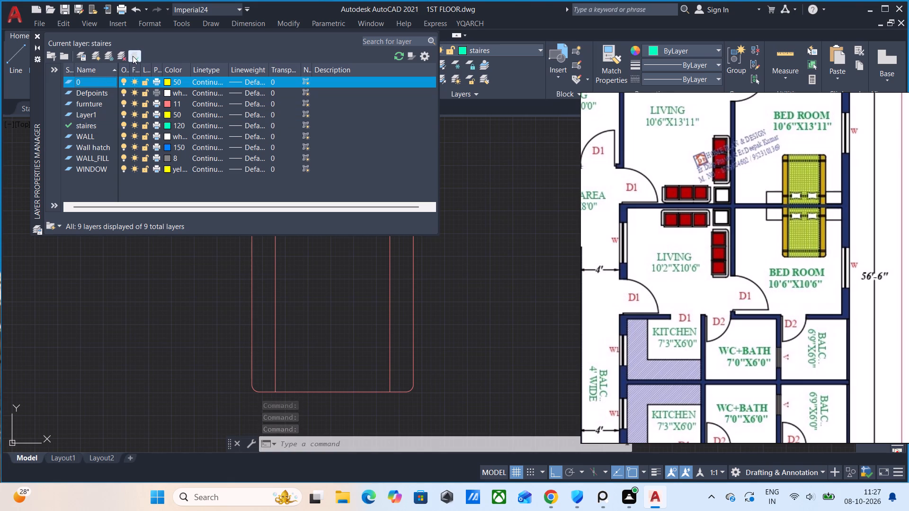
pyautogui.click(36, 35)
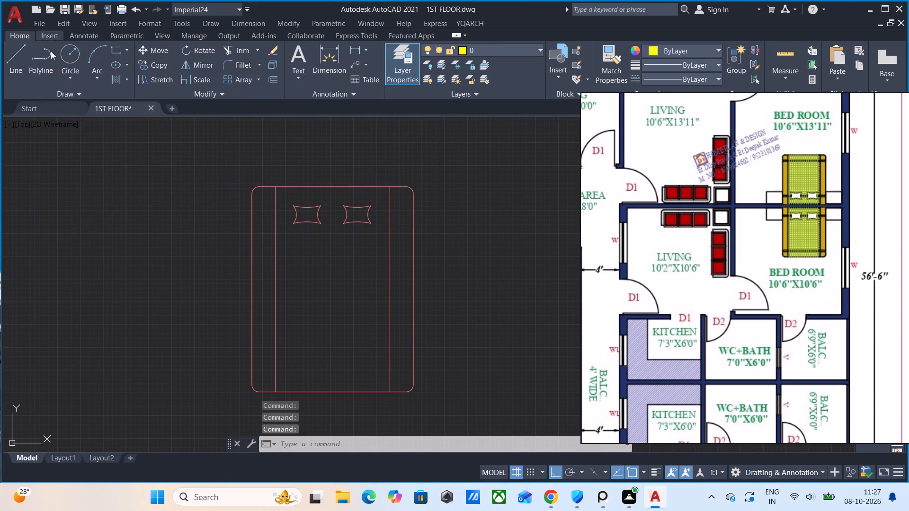
# Hatch the bed's middle panel around the two pillows with the ANSI38 pattern.
pyautogui.press('h')
pyautogui.press('Return')
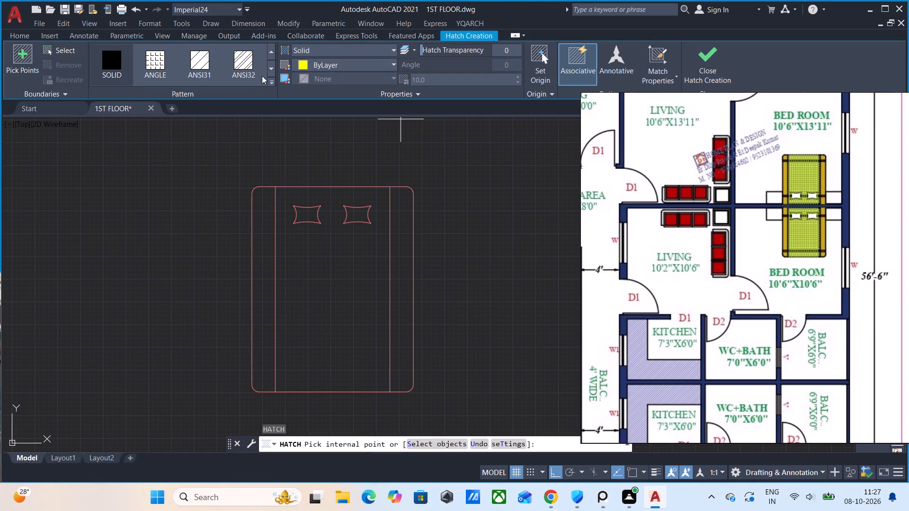
pyautogui.click(189, 91)
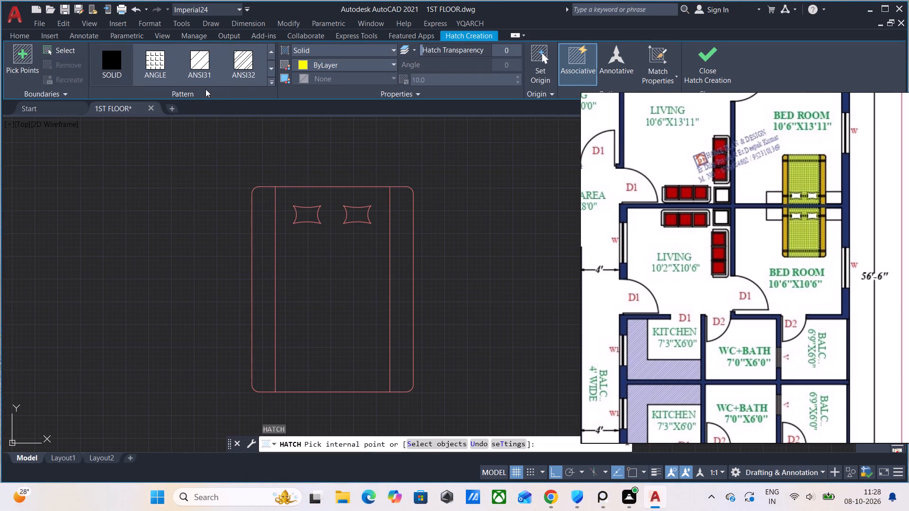
pyautogui.click(272, 80)
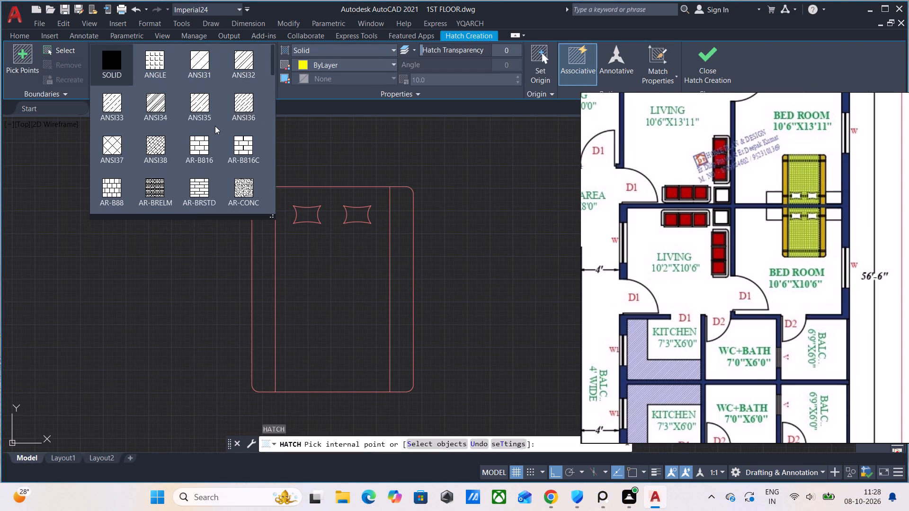
pyautogui.click(155, 143)
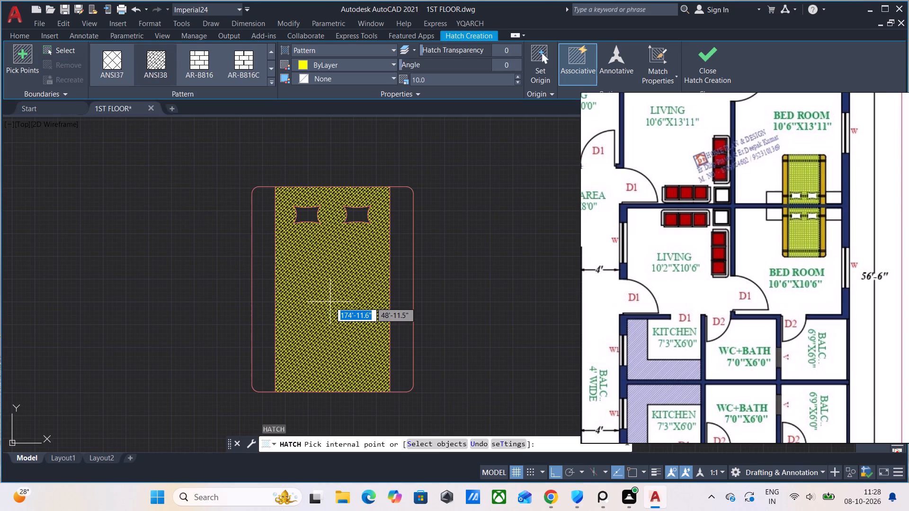
pyautogui.click(330, 302)
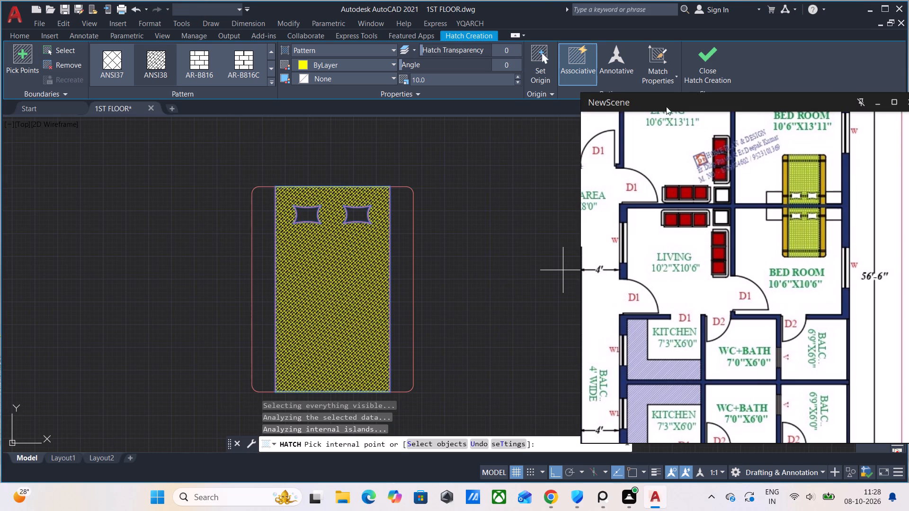
pyautogui.click(714, 69)
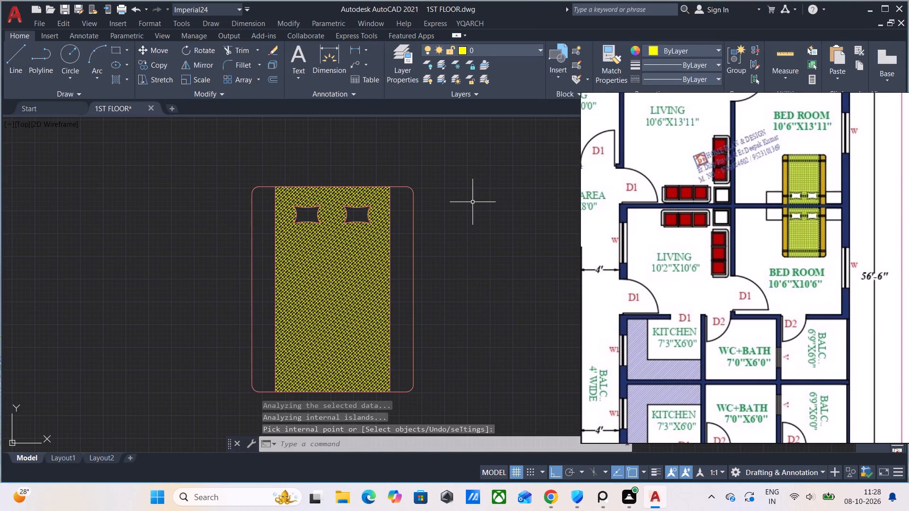
# Hatch both side strips of the bed with the PLASTI pattern.
pyautogui.press('h')
pyautogui.press('Return')
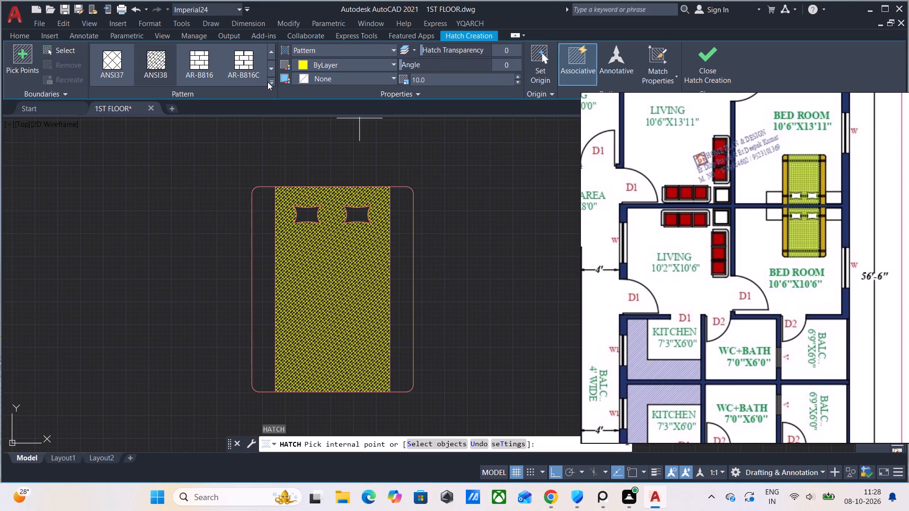
pyautogui.click(268, 82)
pyautogui.scroll(-14, 177, 175)
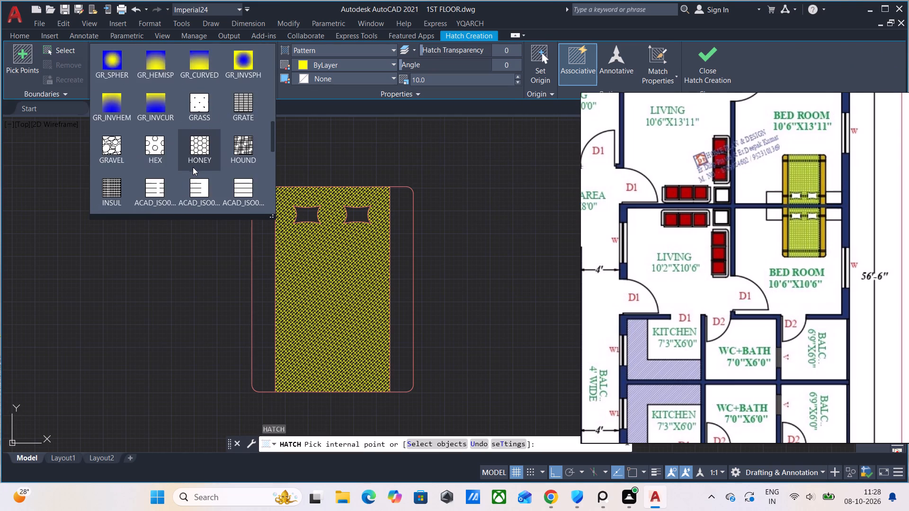
pyautogui.scroll(-15, 194, 166)
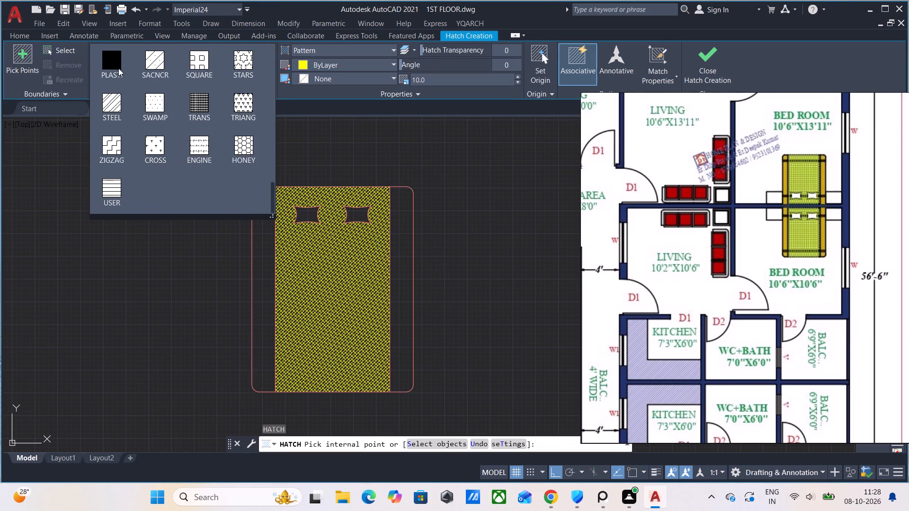
pyautogui.click(109, 58)
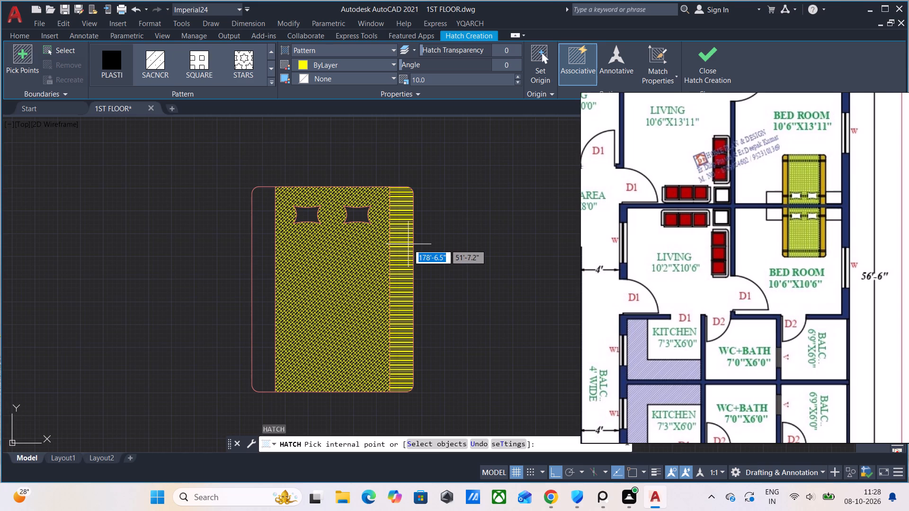
pyautogui.click(112, 59)
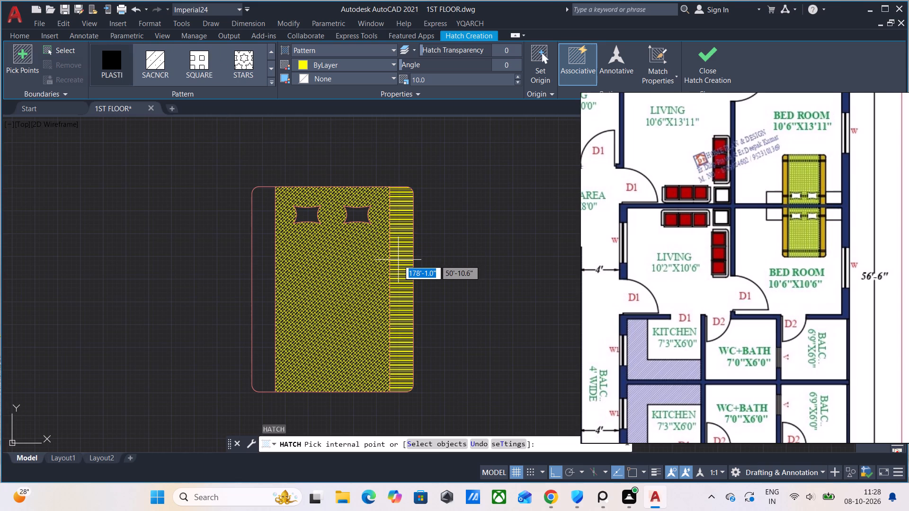
pyautogui.click(398, 260)
pyautogui.click(261, 251)
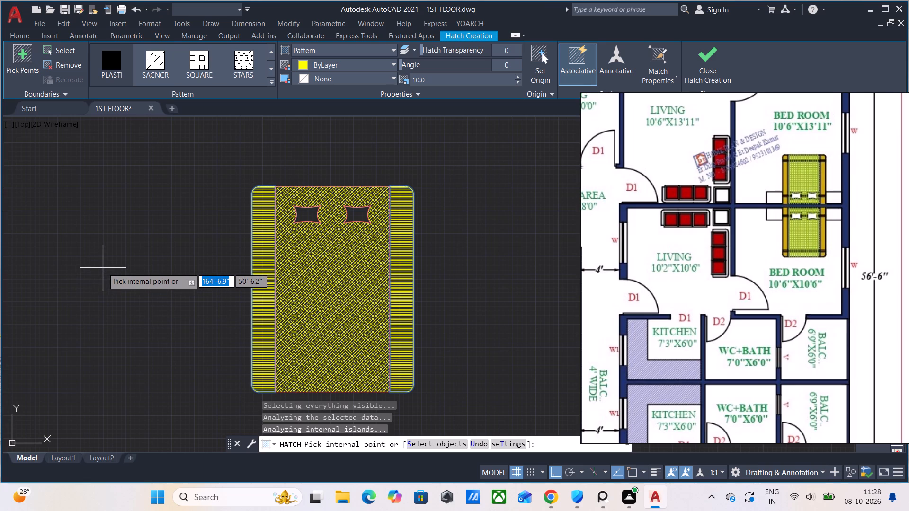
pyautogui.press('Escape')
# Scale the whole hatched bed down slightly, using its lower-right corner as the base point.
pyautogui.scroll(-2, 233, 231)
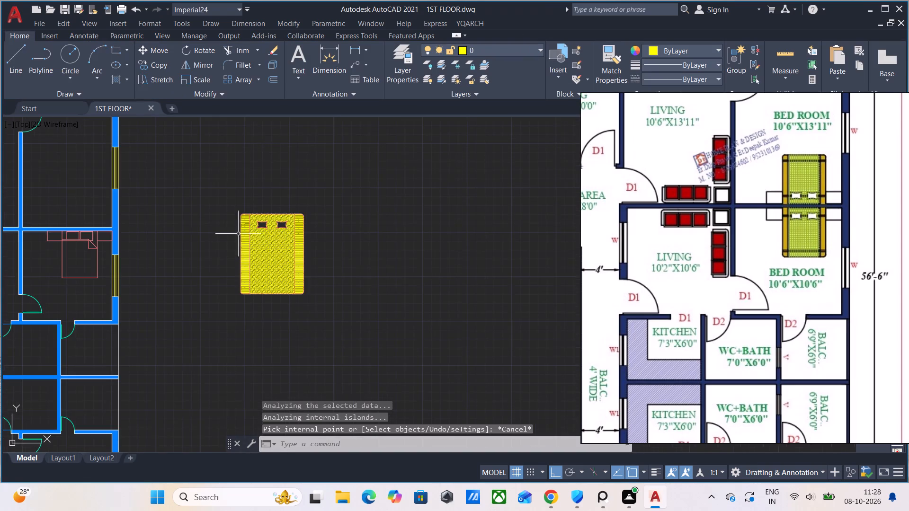
pyautogui.scroll(1, 276, 264)
pyautogui.scroll(1, 271, 177)
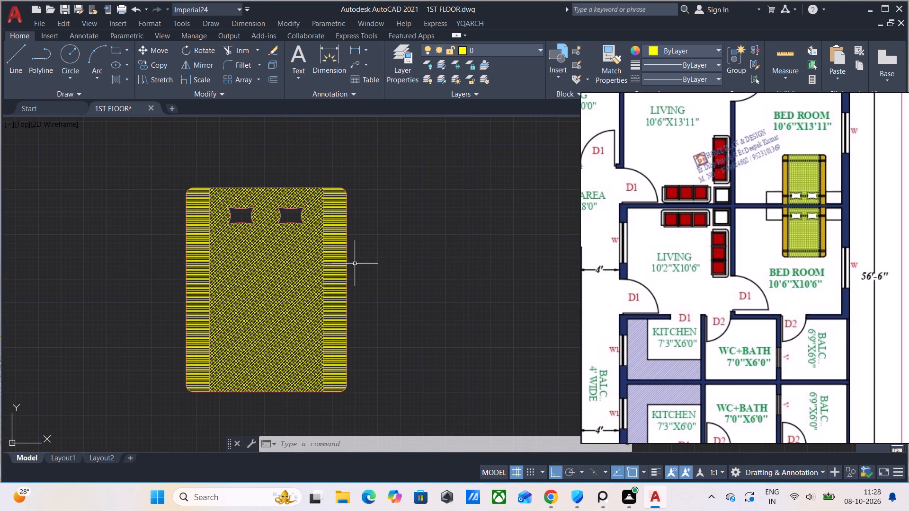
pyautogui.scroll(-1, 363, 277)
pyautogui.moveTo(410, 365); pyautogui.dragTo(408, 360)
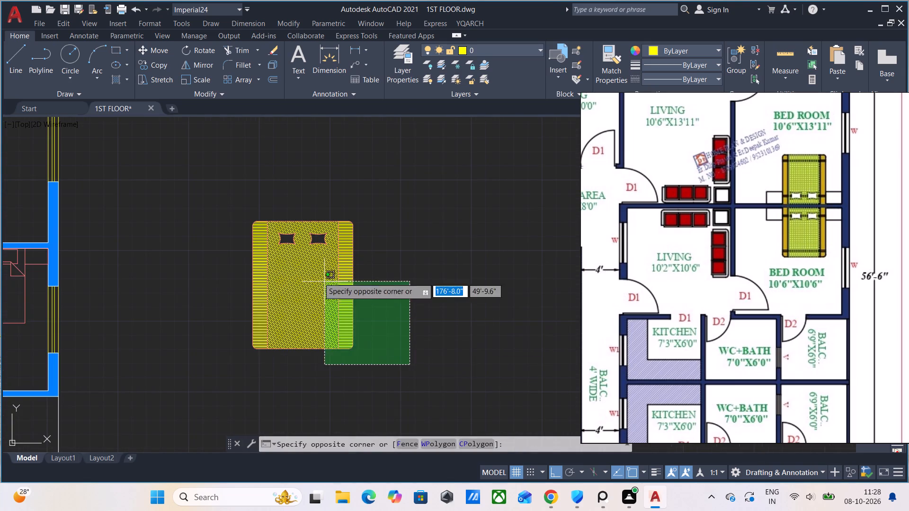
pyautogui.click(209, 183)
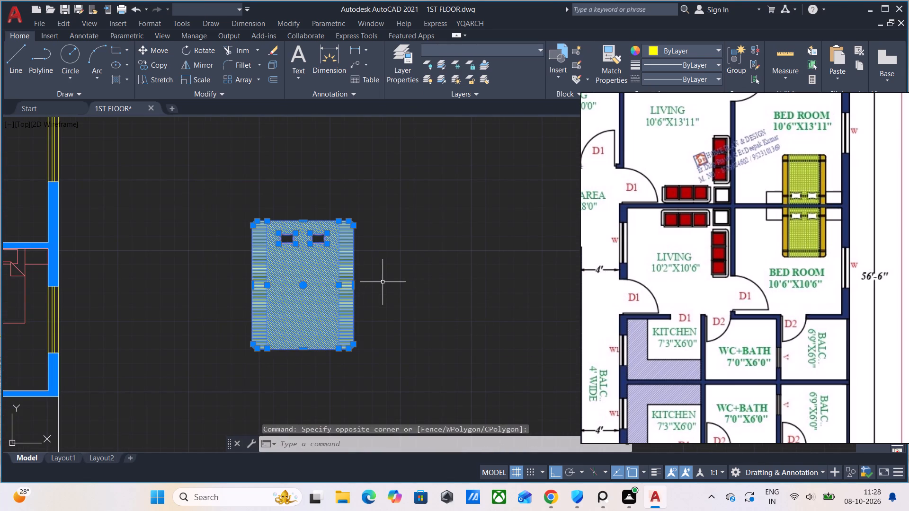
pyautogui.scroll(-2, 383, 282)
pyautogui.moveTo(388, 291); pyautogui.dragTo(403, 315, button='middle')
pyautogui.scroll(1, 395, 324)
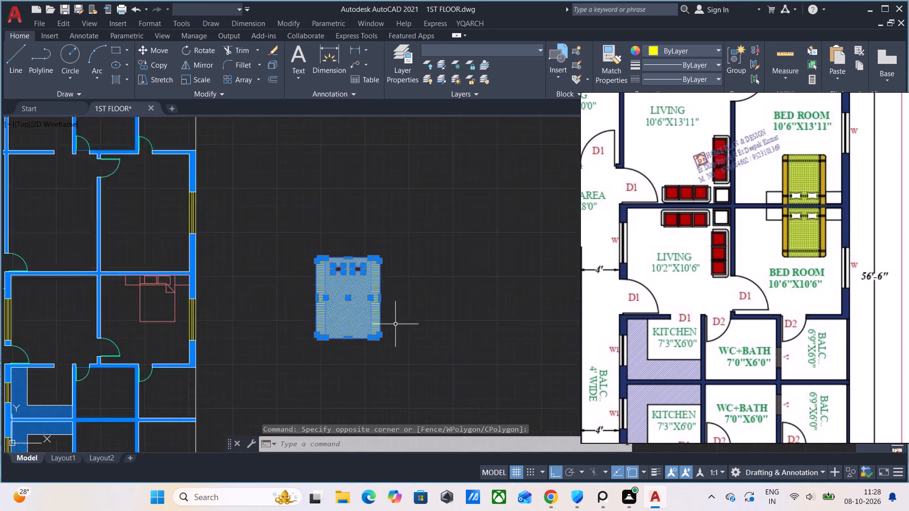
pyautogui.scroll(1, 395, 324)
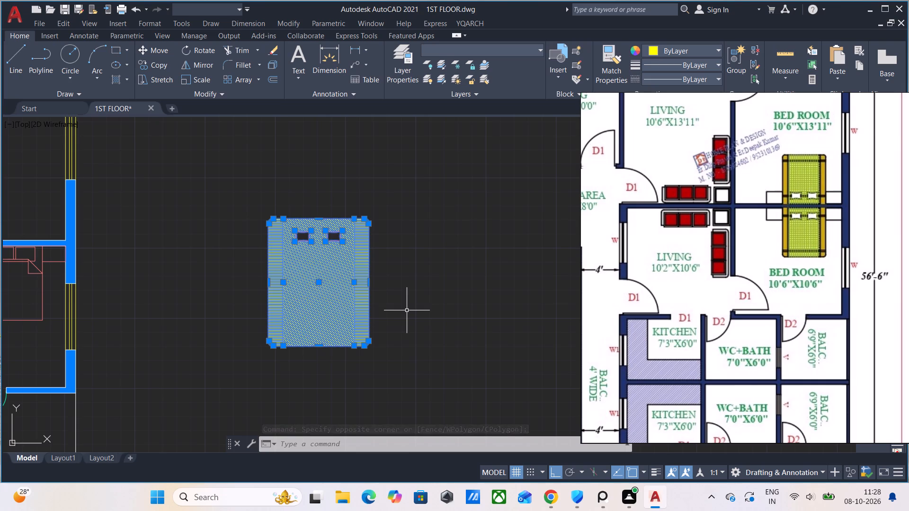
pyautogui.write('SC')
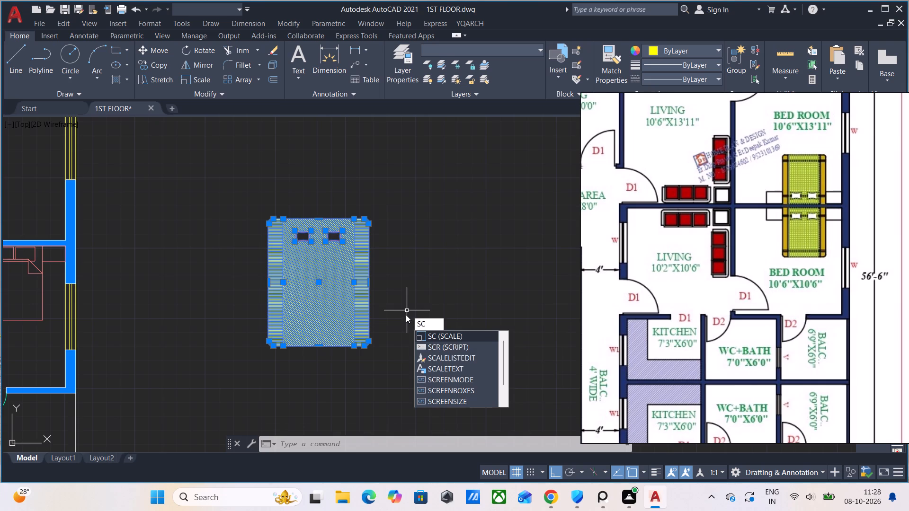
pyautogui.click(449, 339)
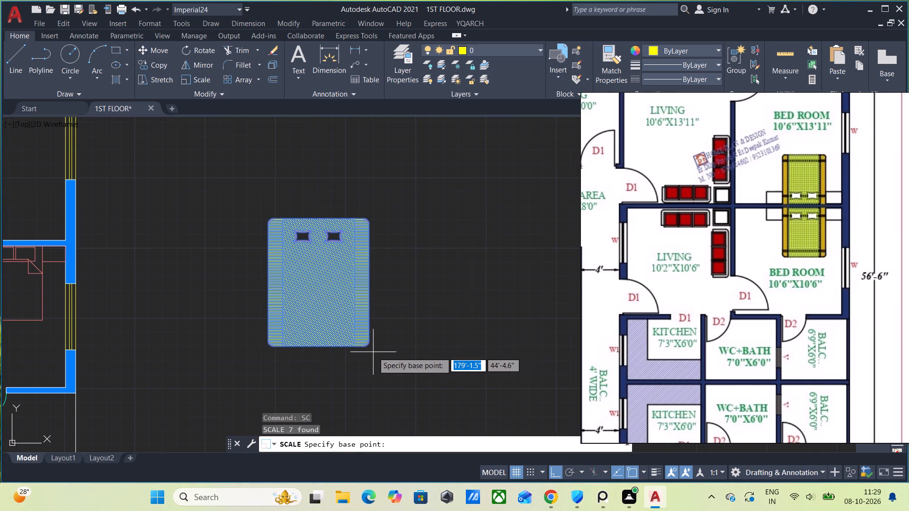
pyautogui.click(368, 344)
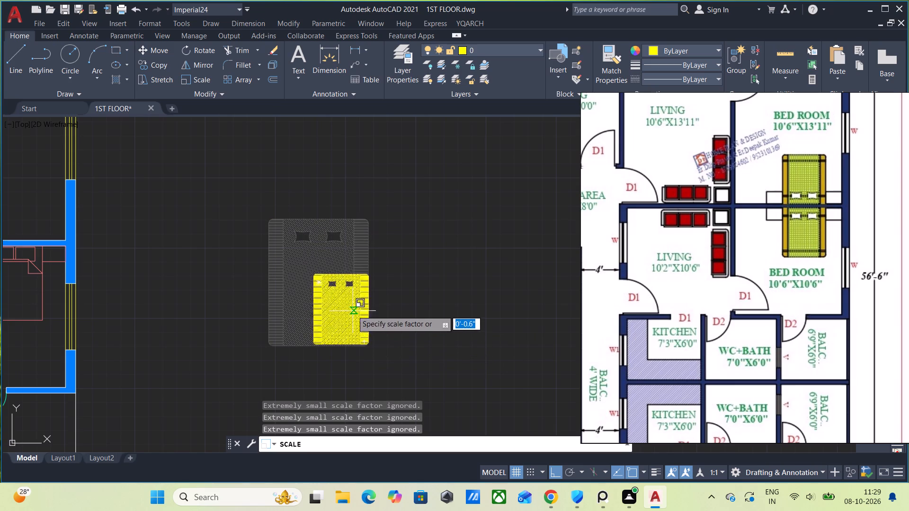
pyautogui.click(345, 292)
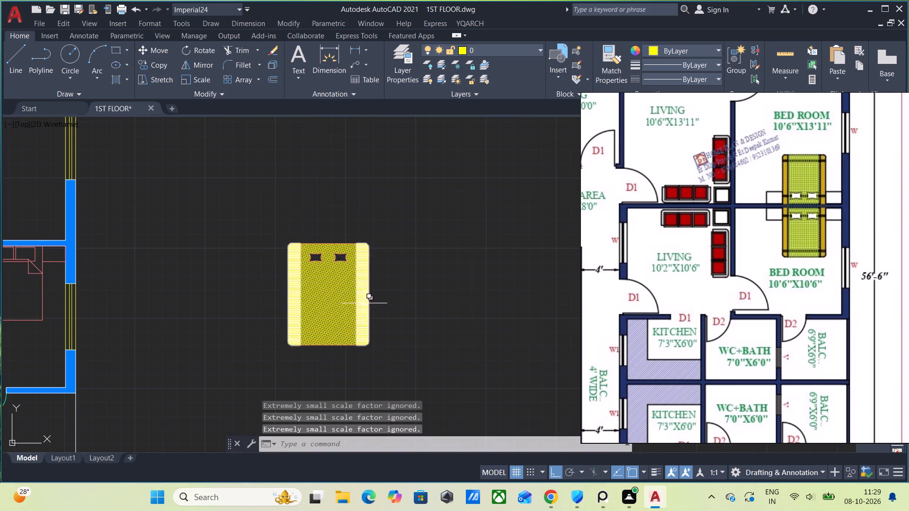
# Copy the existing bed block from the bedroom horizontally to just right of the hatched bed for size comparison.
pyautogui.scroll(-1, 237, 287)
pyautogui.click(107, 307)
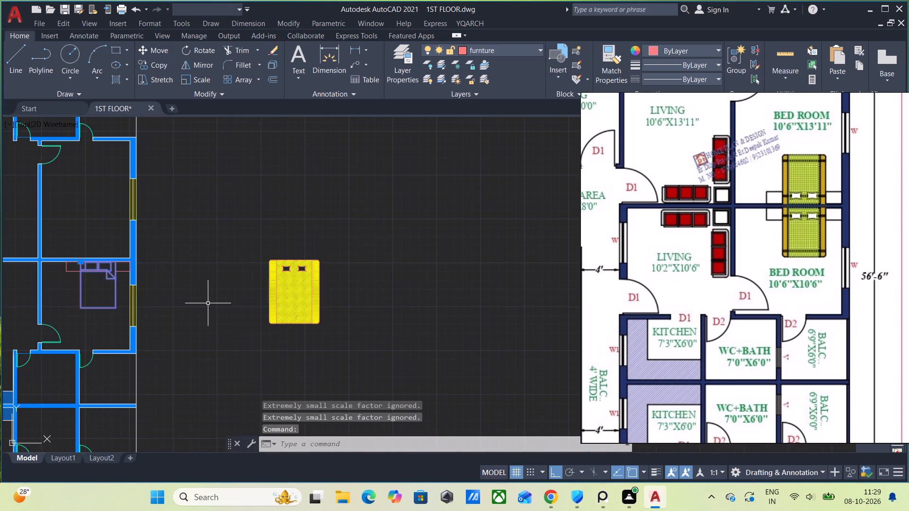
pyautogui.write('CO')
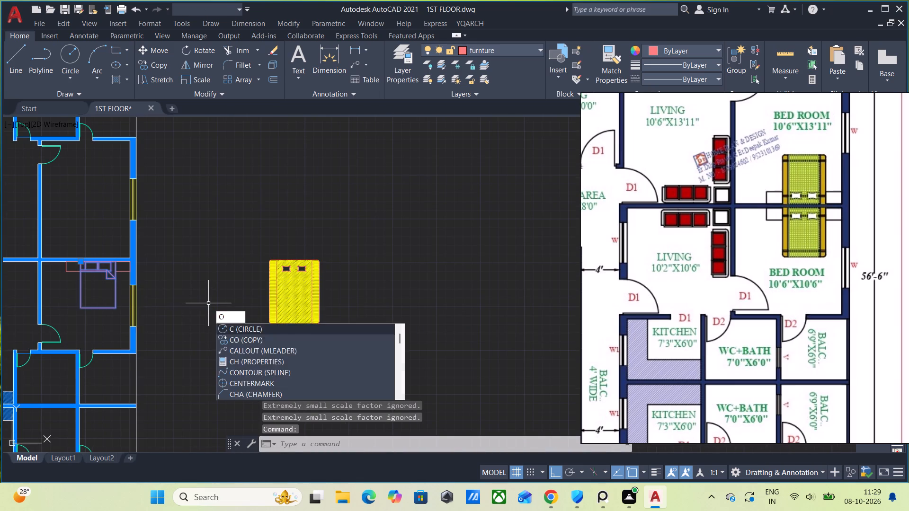
pyautogui.press('Return')
pyautogui.click(111, 308)
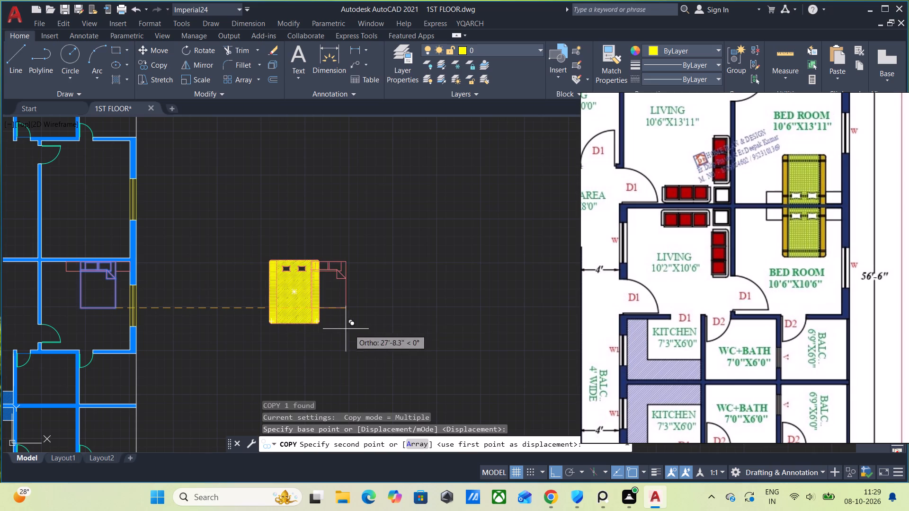
pyautogui.click(371, 330)
pyautogui.press('Escape')
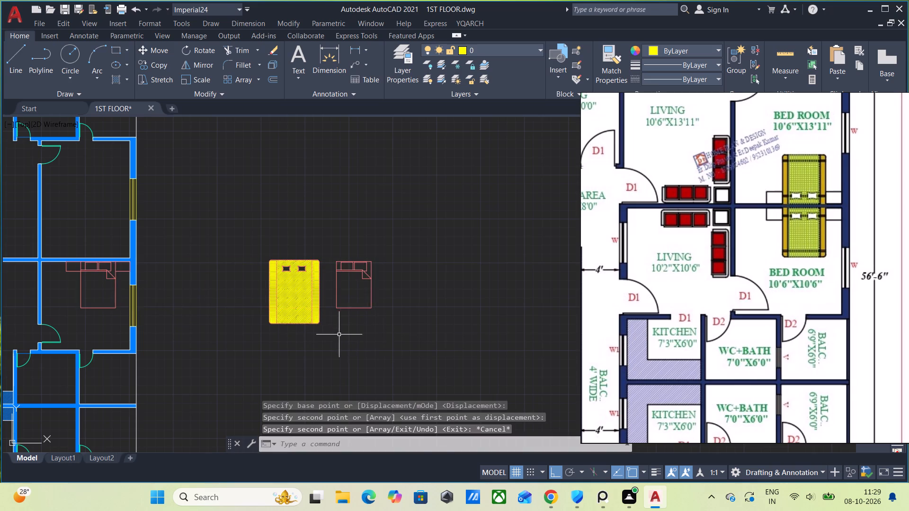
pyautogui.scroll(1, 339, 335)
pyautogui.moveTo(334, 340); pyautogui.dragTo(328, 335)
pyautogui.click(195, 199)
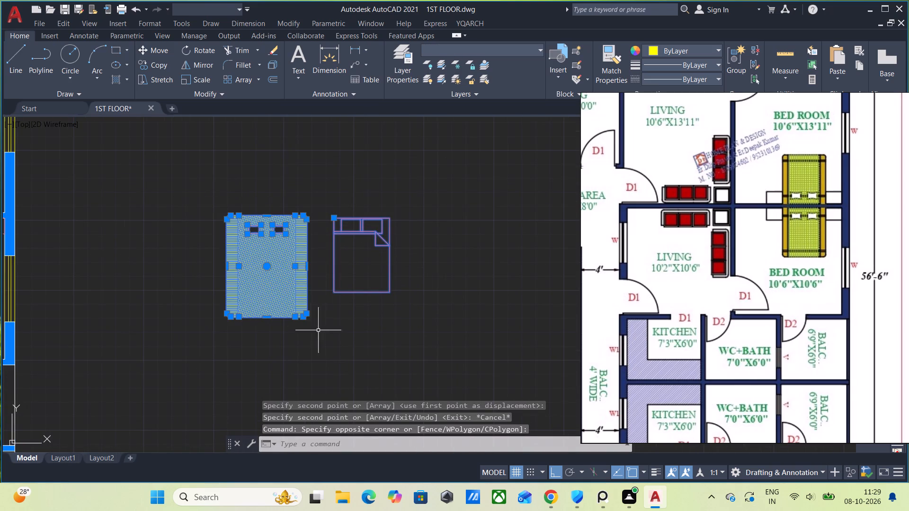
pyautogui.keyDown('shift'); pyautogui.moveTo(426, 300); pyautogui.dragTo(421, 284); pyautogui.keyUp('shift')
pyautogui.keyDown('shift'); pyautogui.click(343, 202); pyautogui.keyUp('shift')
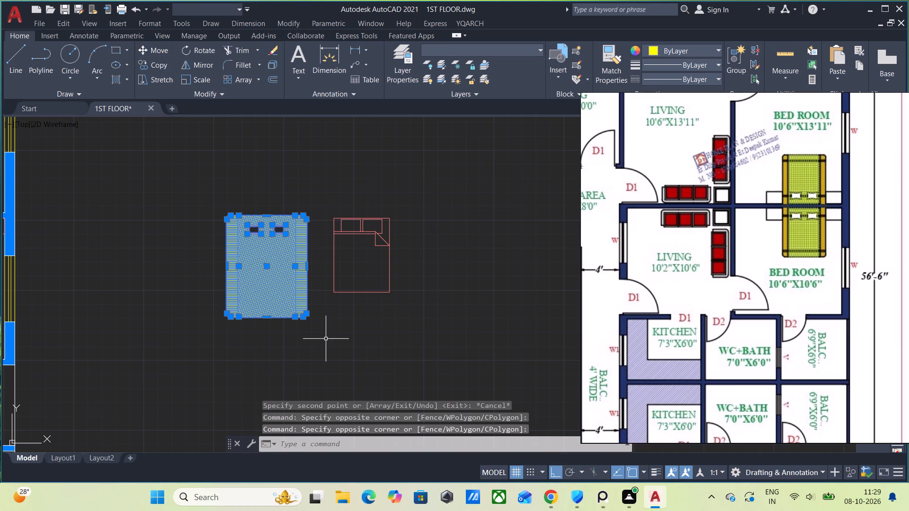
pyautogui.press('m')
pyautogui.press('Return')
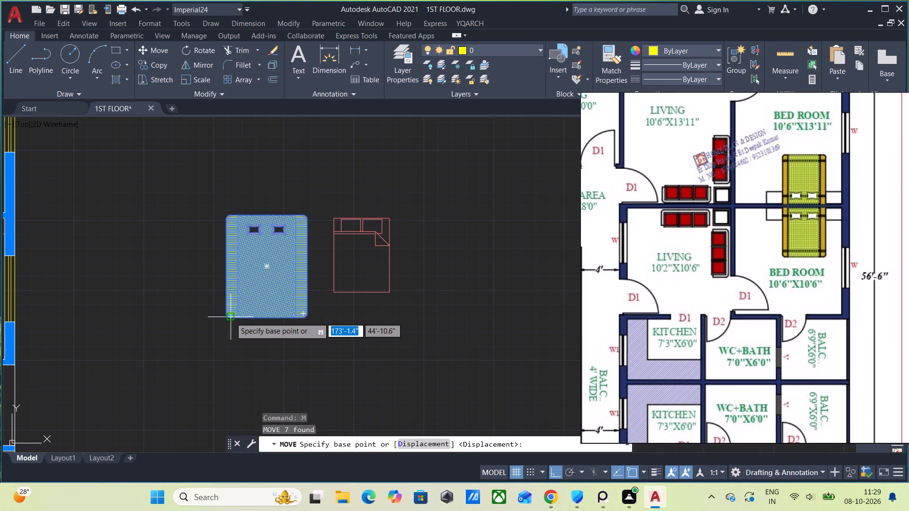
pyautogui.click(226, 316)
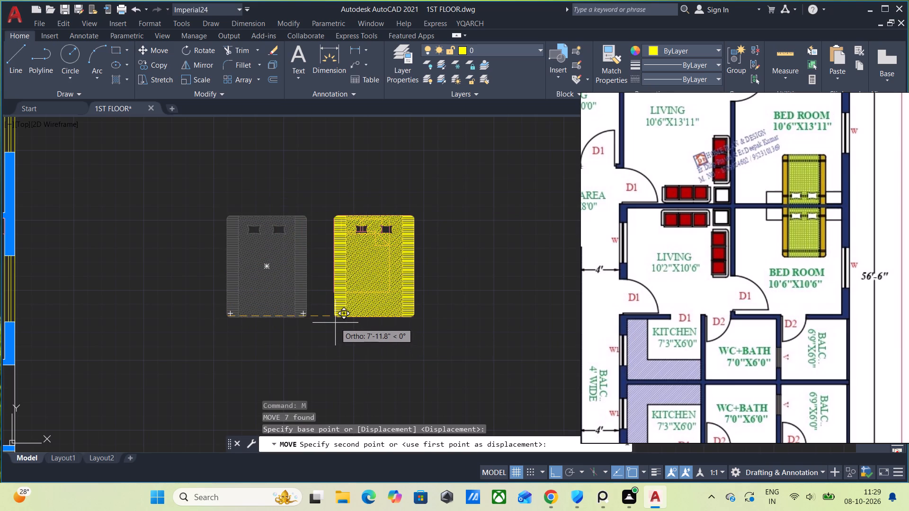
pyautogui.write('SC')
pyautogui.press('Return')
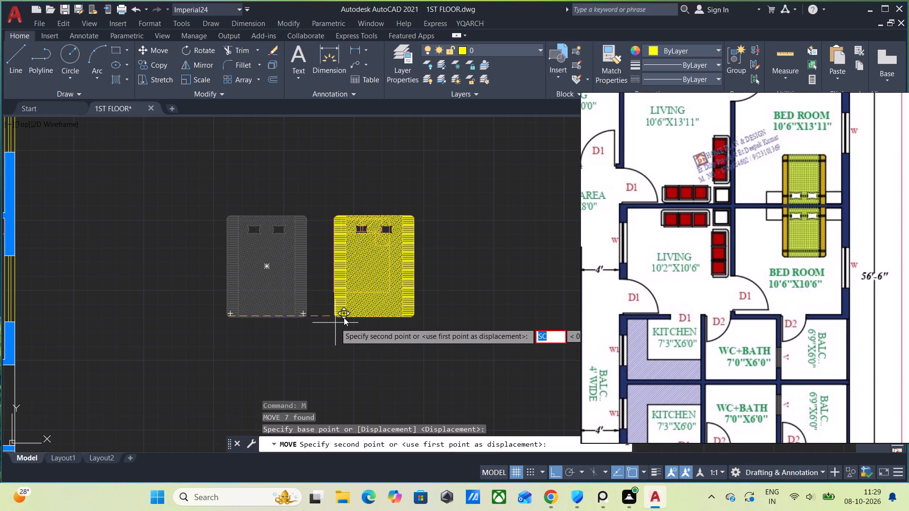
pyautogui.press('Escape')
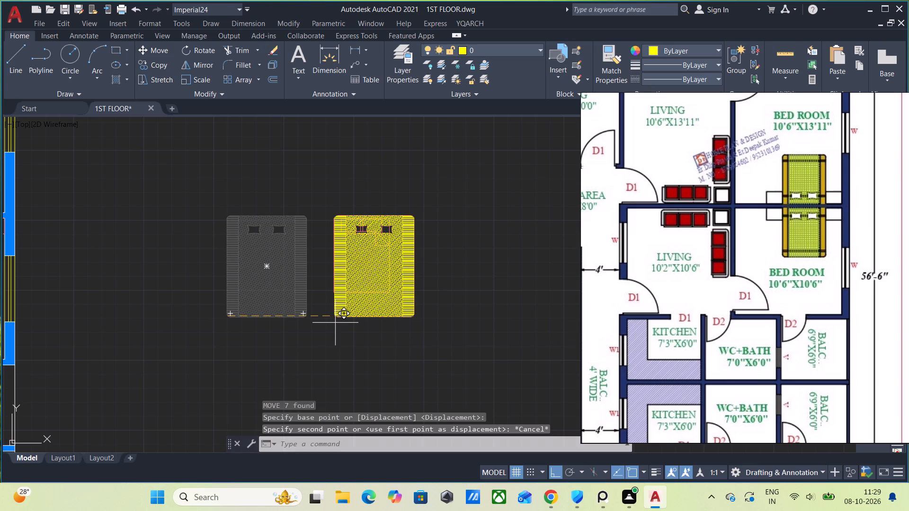
# Scale the whole hatched bed down from its lower-left corner to roughly the size of the copied bed block.
pyautogui.moveTo(320, 336); pyautogui.dragTo(314, 326)
pyautogui.click(213, 204)
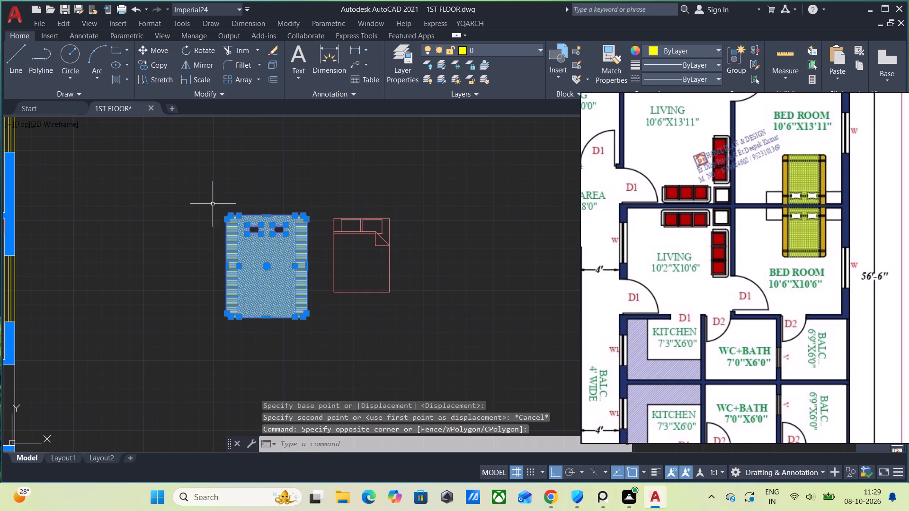
pyautogui.write('SC')
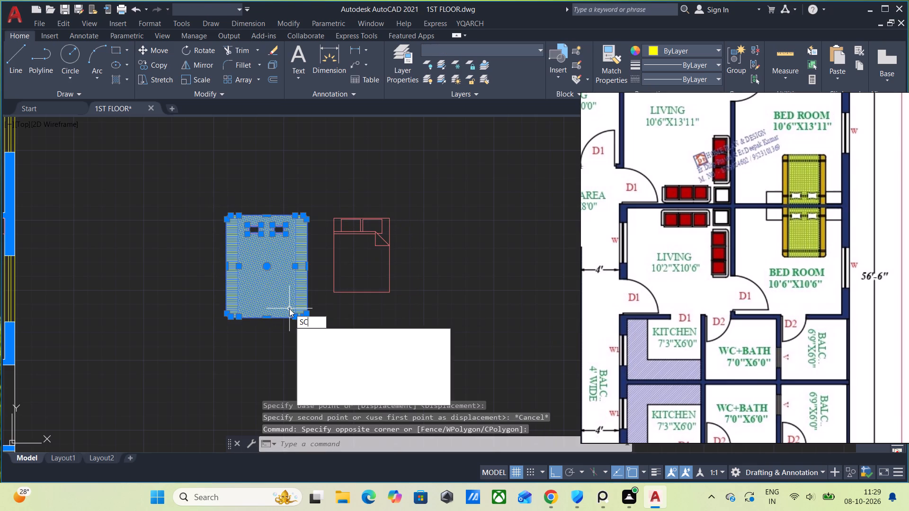
pyautogui.press('Return')
pyautogui.click(229, 316)
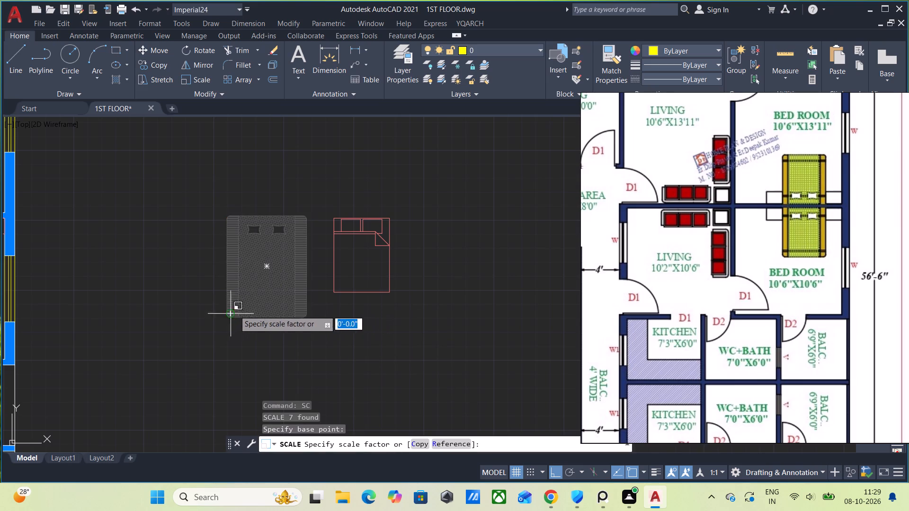
pyautogui.click(266, 274)
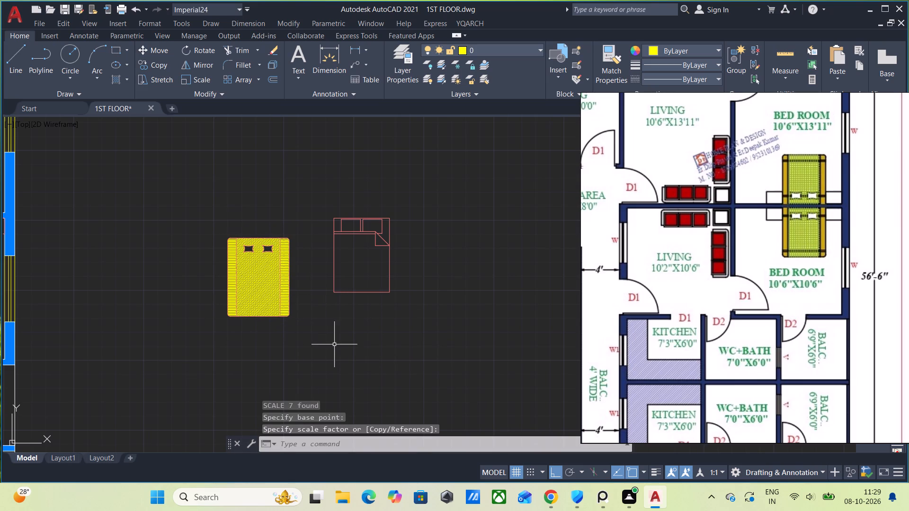
pyautogui.press('Escape')
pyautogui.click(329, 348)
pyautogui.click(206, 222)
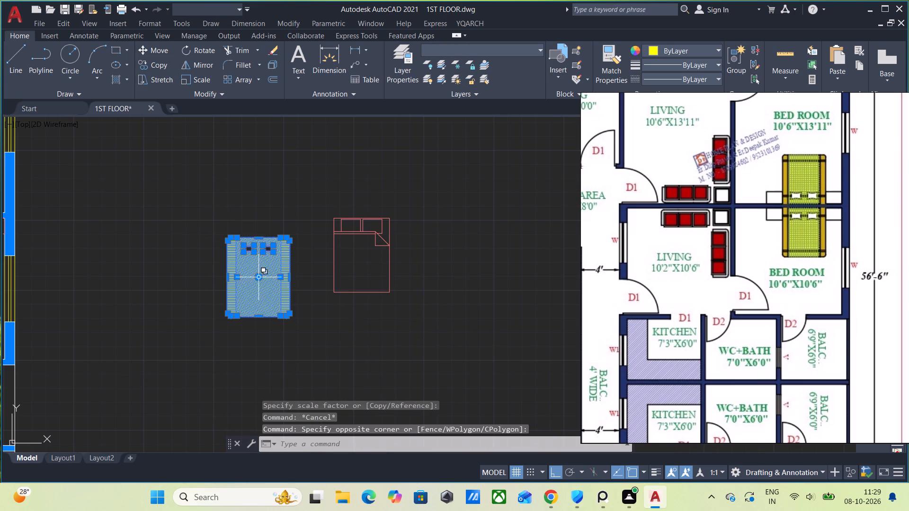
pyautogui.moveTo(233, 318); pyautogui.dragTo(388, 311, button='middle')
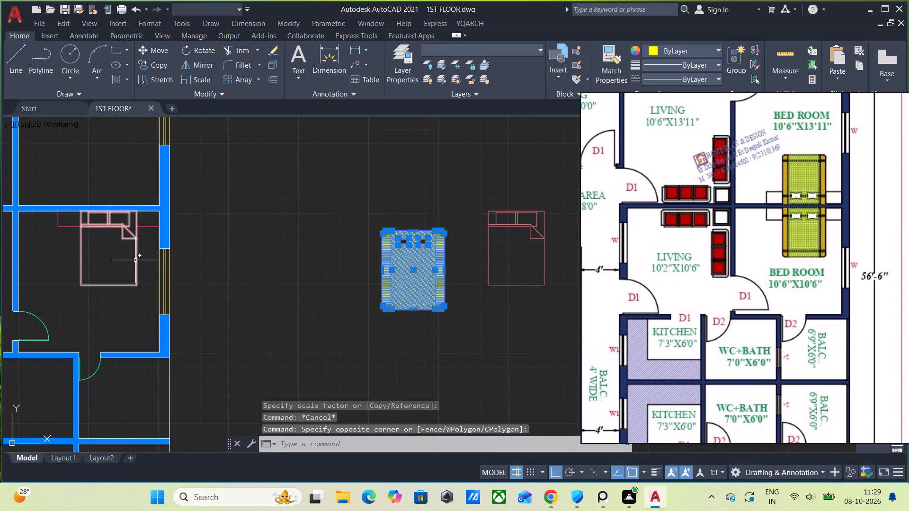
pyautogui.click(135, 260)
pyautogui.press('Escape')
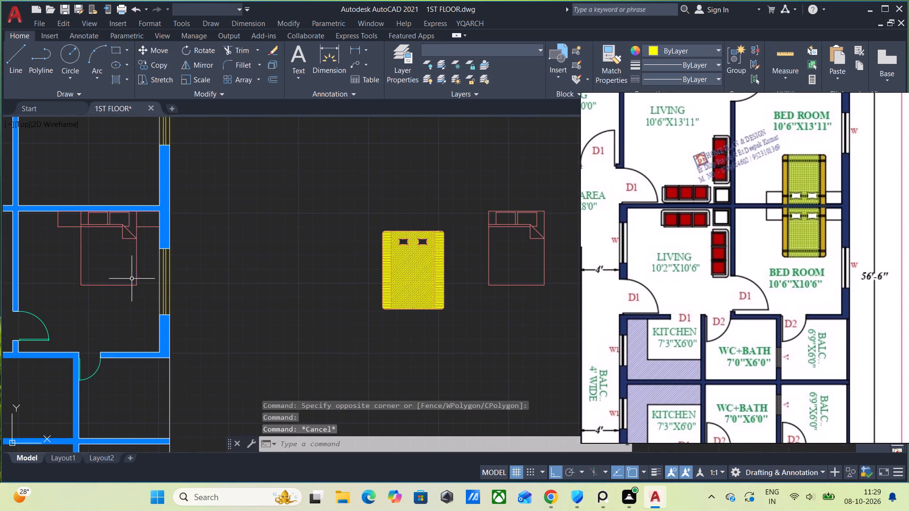
# Delete the original bed block from the lower bedroom, keeping the side-table lines.
pyautogui.click(136, 280)
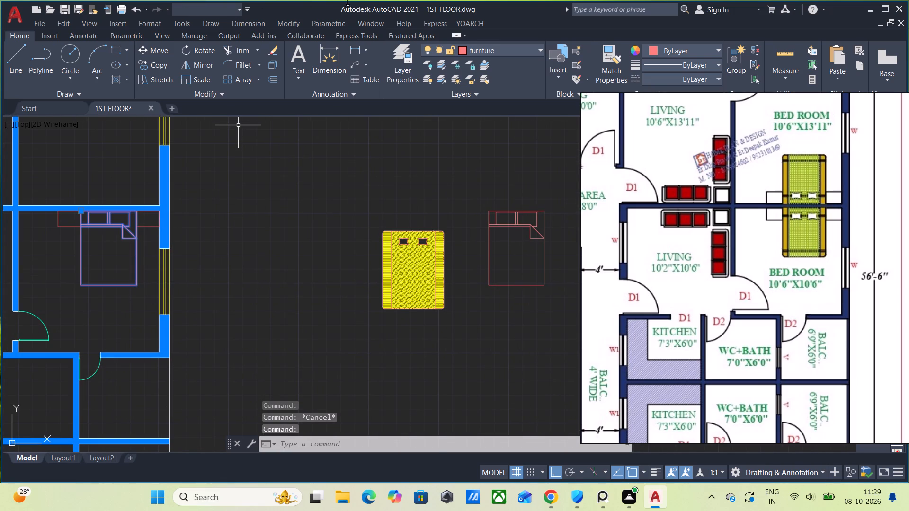
pyautogui.press('Delete')
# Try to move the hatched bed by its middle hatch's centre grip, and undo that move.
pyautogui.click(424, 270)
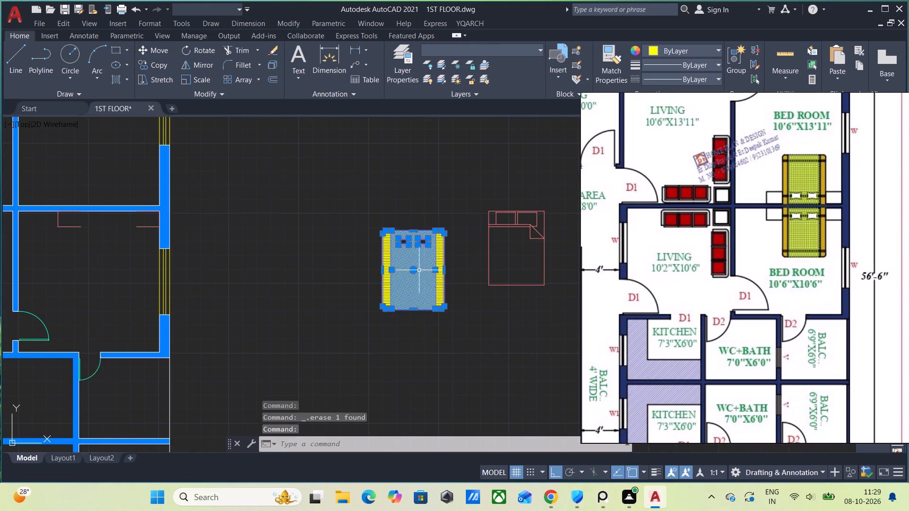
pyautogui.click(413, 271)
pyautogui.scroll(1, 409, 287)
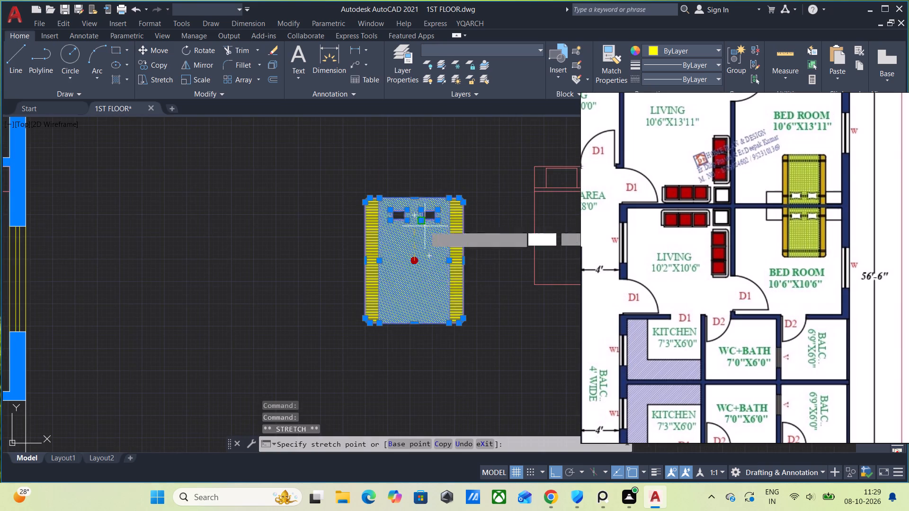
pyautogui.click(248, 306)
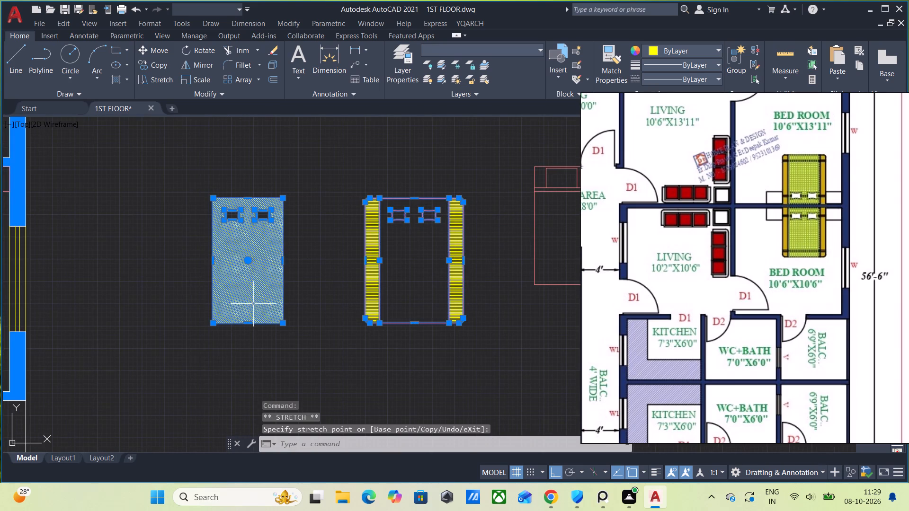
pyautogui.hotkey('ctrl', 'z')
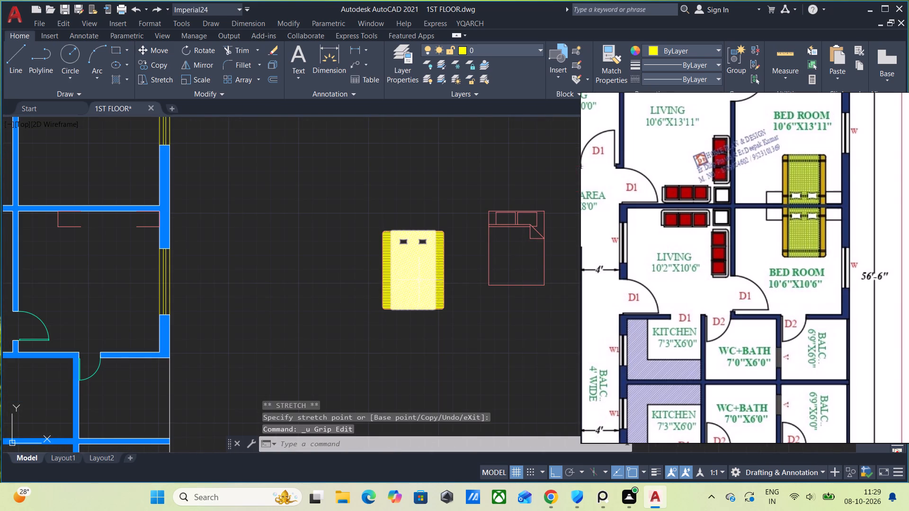
# Move the complete hatched bed freely, with Ortho off, into the lower bedroom with its head just below the dividing wall.
pyautogui.click(413, 265)
pyautogui.scroll(1, 431, 293)
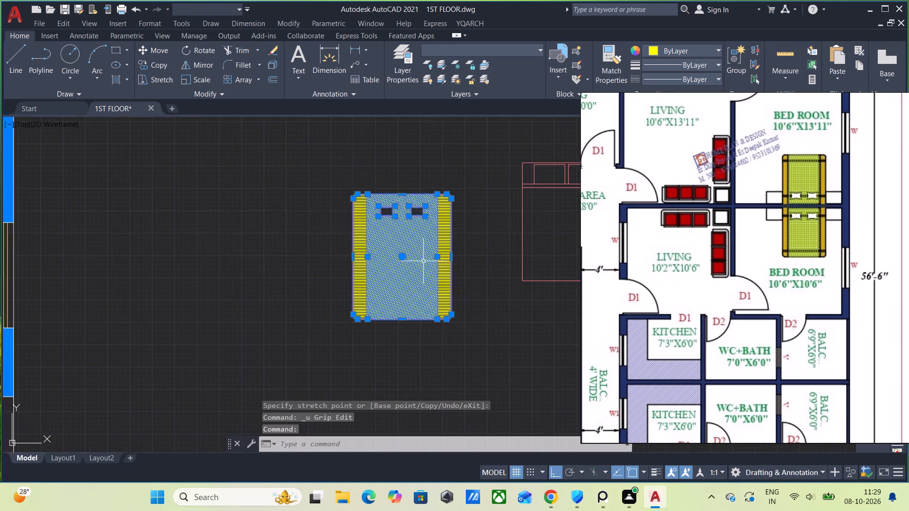
pyautogui.scroll(1, 424, 261)
pyautogui.click(453, 263)
pyautogui.scroll(-2, 400, 261)
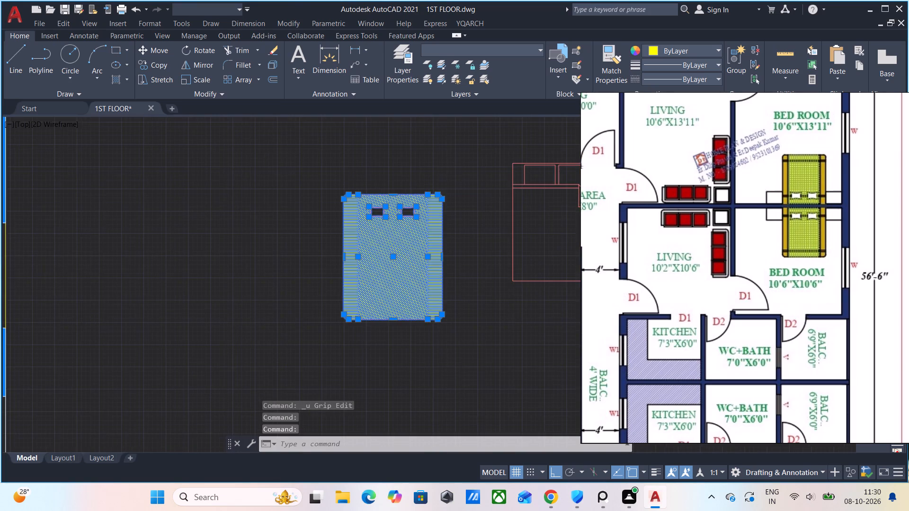
pyautogui.scroll(-1, 400, 261)
pyautogui.scroll(1, 387, 278)
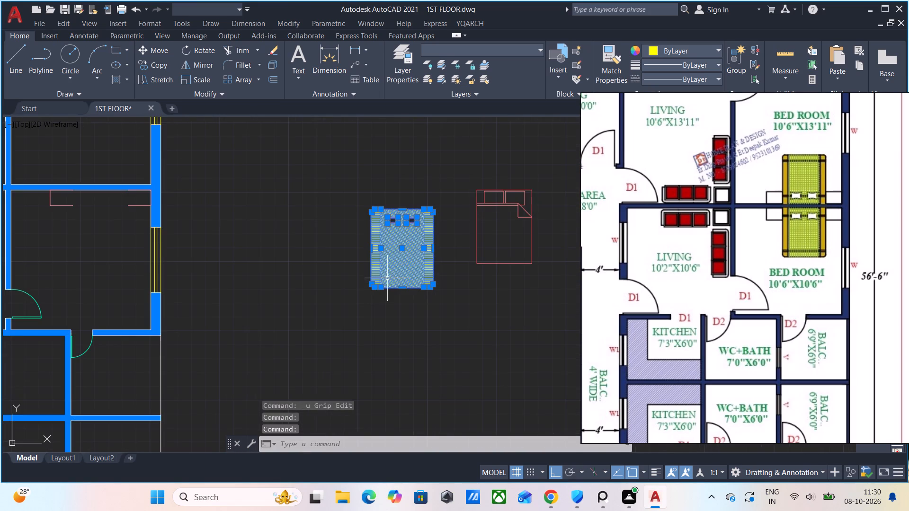
pyautogui.press('m')
pyautogui.press('Return')
pyautogui.click(369, 285)
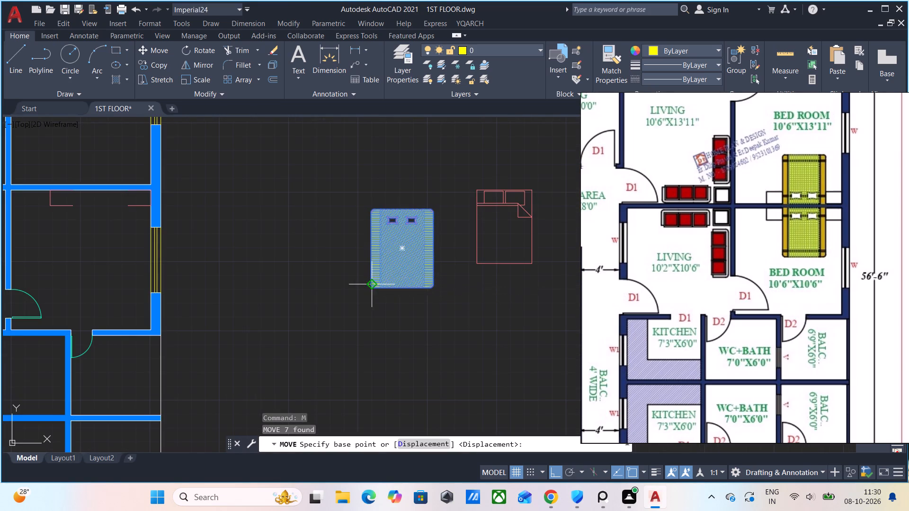
pyautogui.scroll(1, 82, 251)
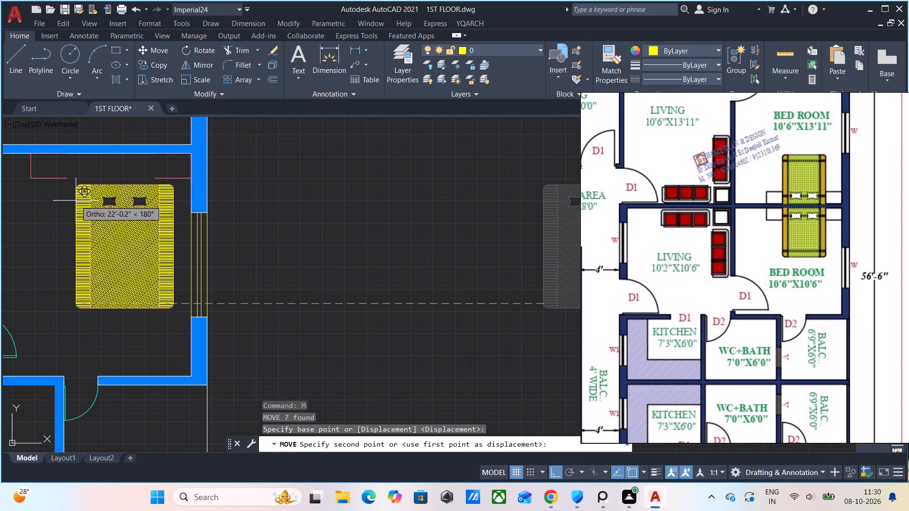
pyautogui.press('F8')
pyautogui.scroll(2, 74, 200)
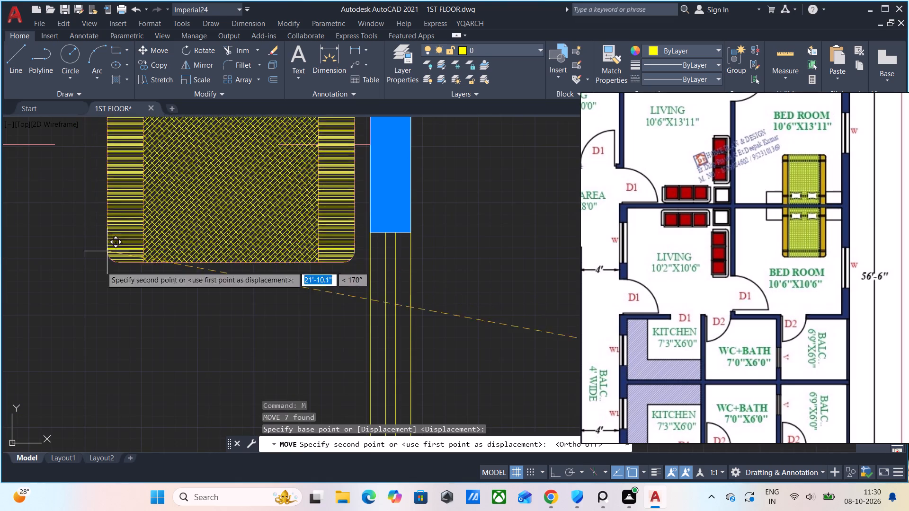
pyautogui.scroll(-1, 65, 396)
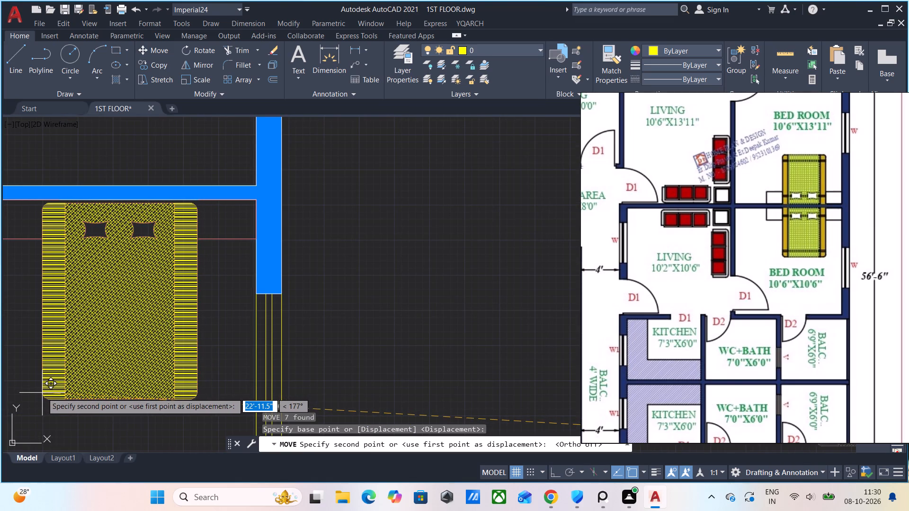
pyautogui.click(42, 393)
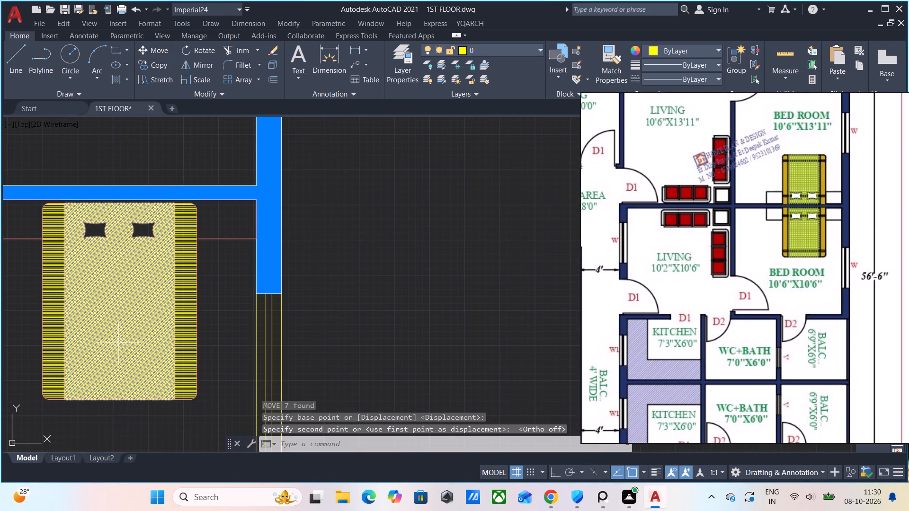
# Move the hatched bed up about 1.3 inches so its head edge sits against the bedroom's dividing wall.
pyautogui.moveTo(161, 303); pyautogui.dragTo(317, 290, button='middle')
pyautogui.scroll(1, 350, 256)
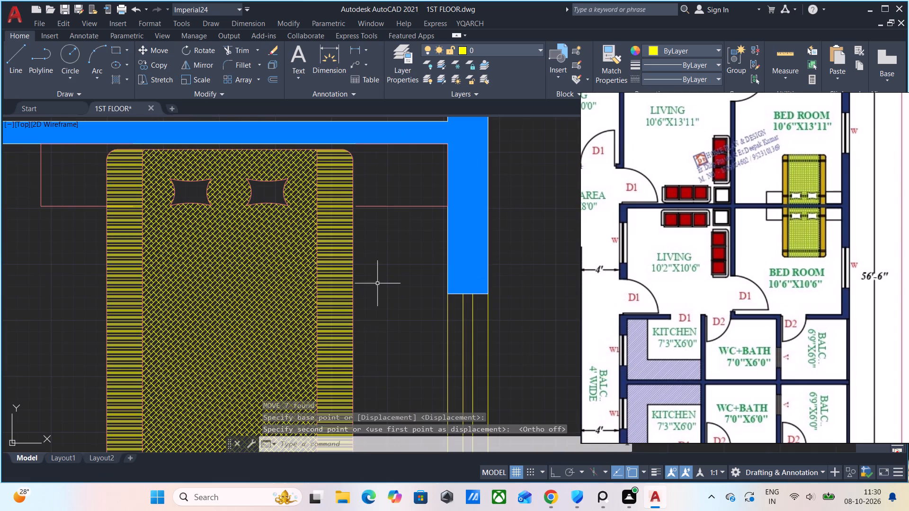
pyautogui.click(373, 336)
pyautogui.click(51, 282)
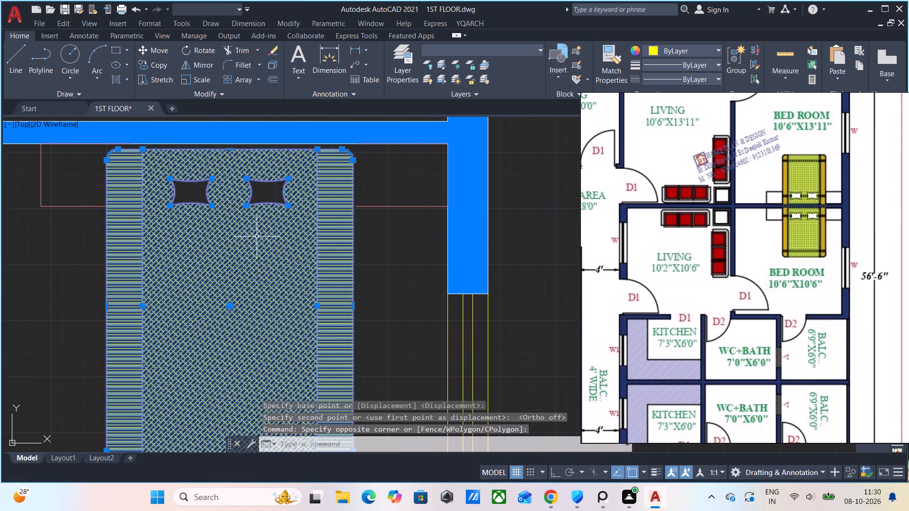
pyautogui.moveTo(261, 242); pyautogui.dragTo(190, 339, button='middle')
pyautogui.scroll(2, 290, 284)
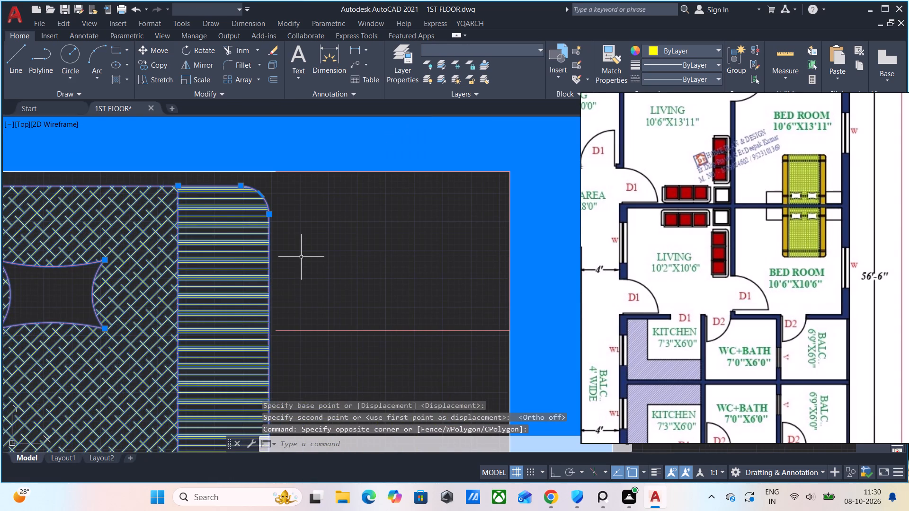
pyautogui.press('m')
pyautogui.press('Return')
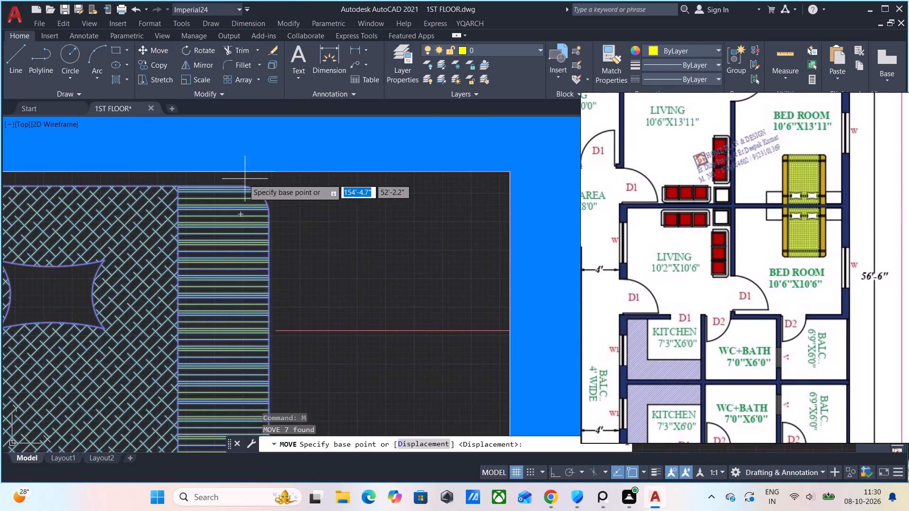
pyautogui.click(247, 186)
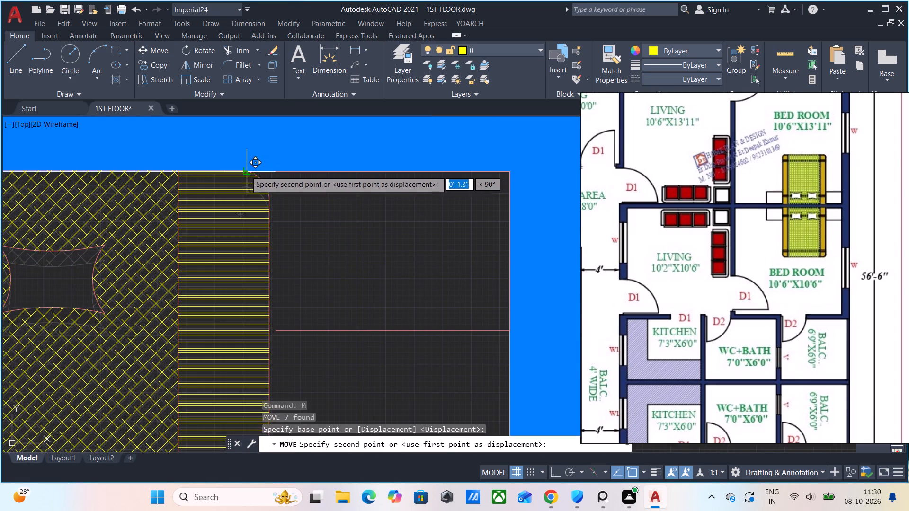
pyautogui.click(244, 169)
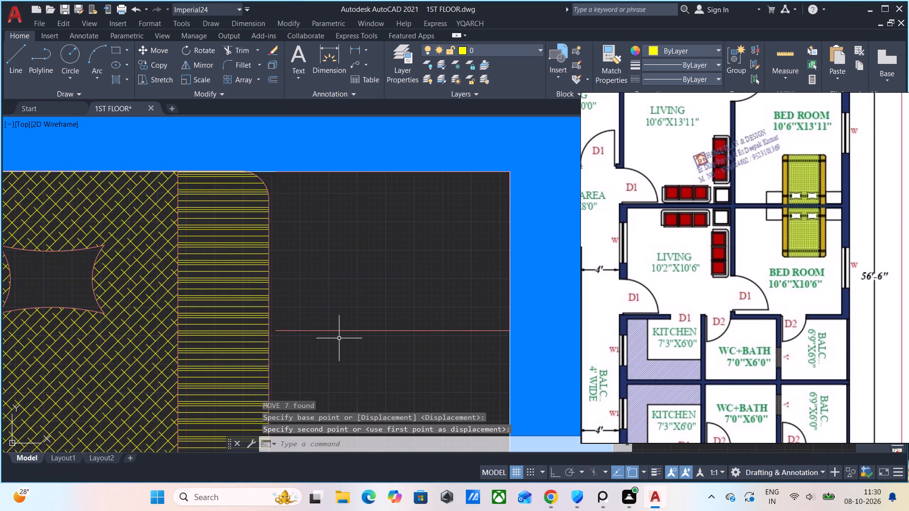
pyautogui.press('Escape')
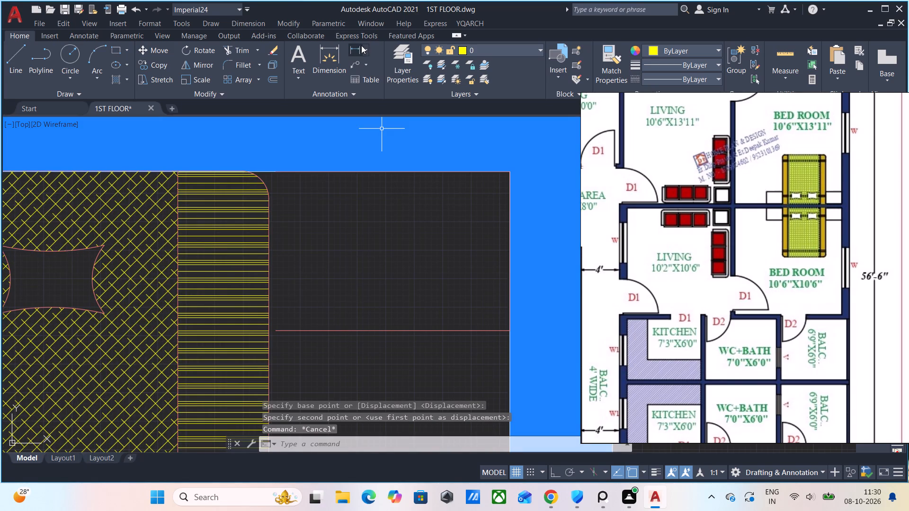
# Delete the three furniture-layer lines of the side table on the left of the bed.
pyautogui.scroll(-2, 291, 265)
pyautogui.moveTo(314, 282); pyautogui.dragTo(392, 283, button='middle')
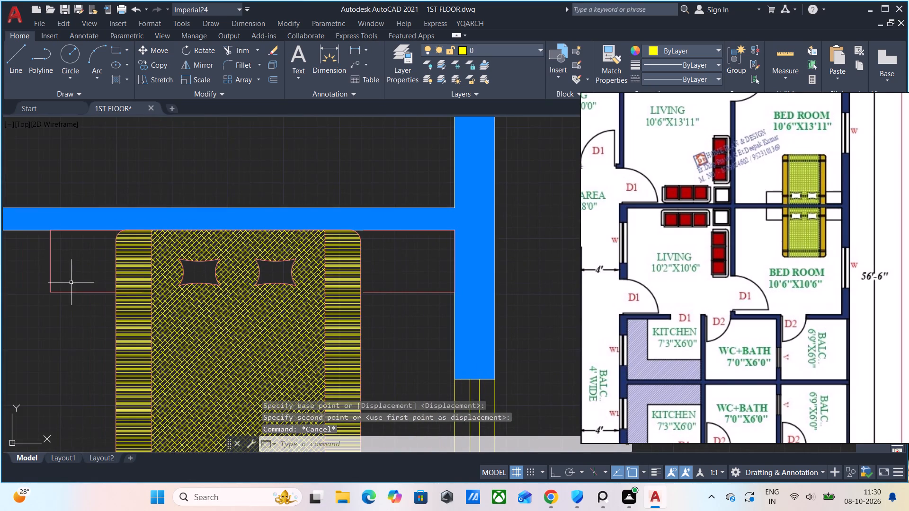
pyautogui.click(81, 291)
pyautogui.click(49, 257)
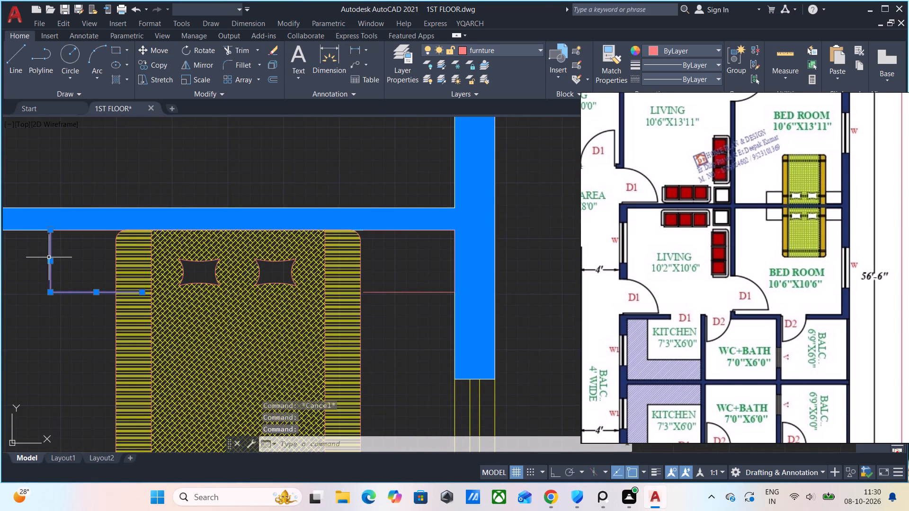
pyautogui.click(76, 229)
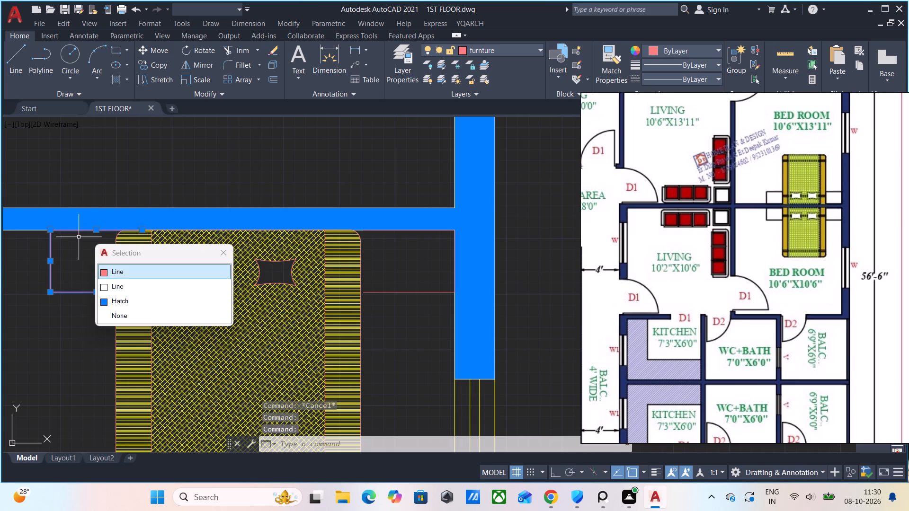
pyautogui.click(128, 271)
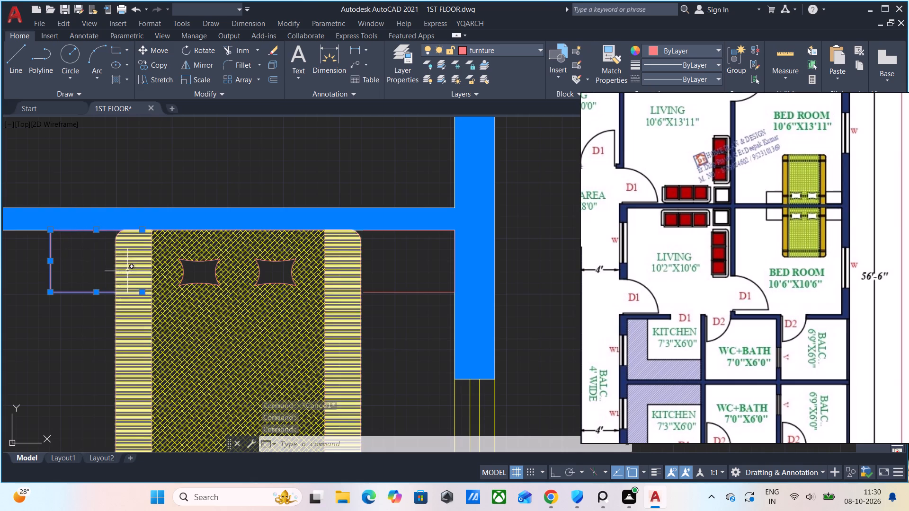
pyautogui.press('Delete')
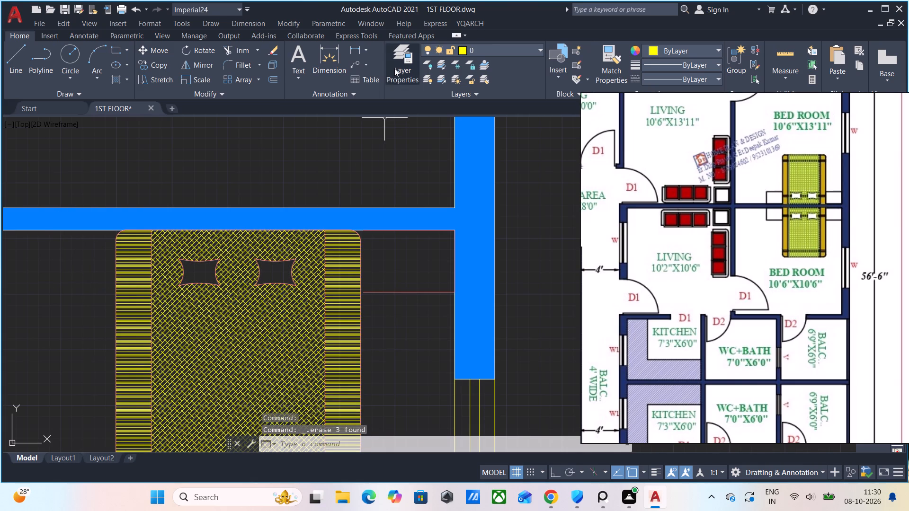
# Make the furnture layer current.
pyautogui.click(398, 49)
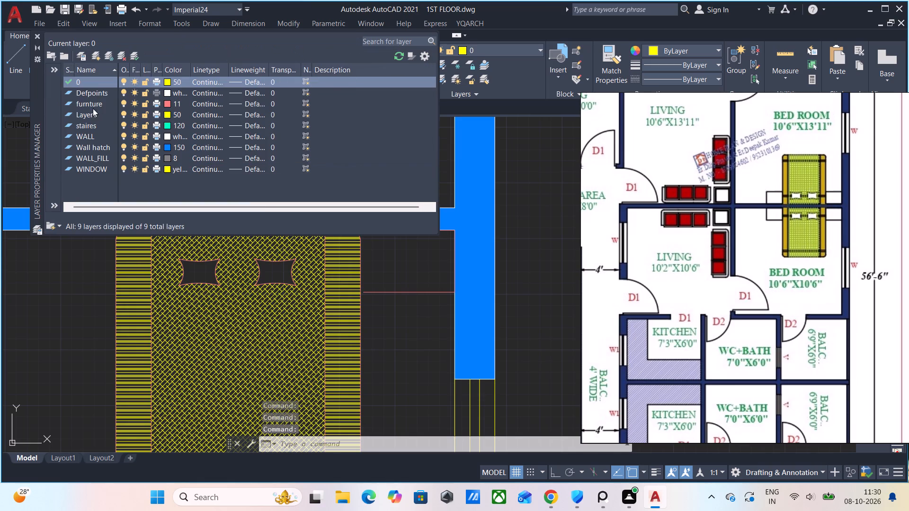
pyautogui.click(88, 102)
pyautogui.click(137, 53)
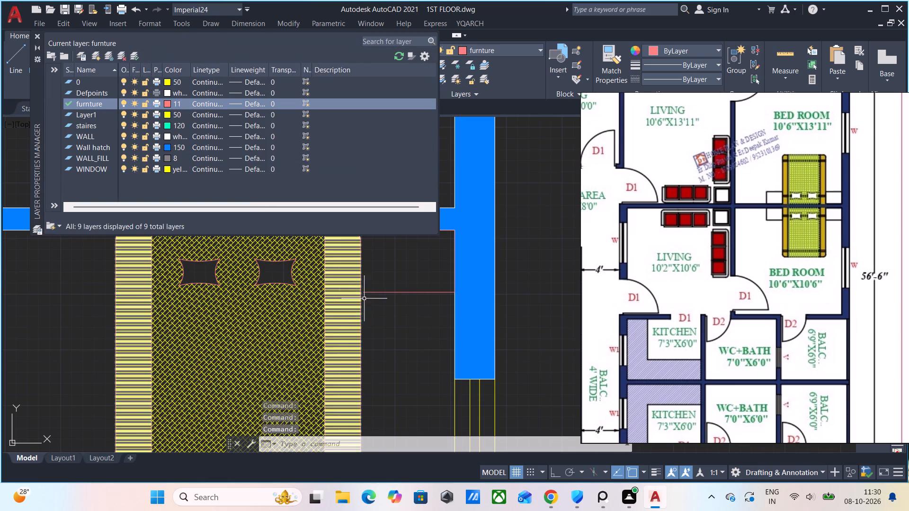
pyautogui.scroll(2, 371, 297)
pyautogui.moveTo(374, 315); pyautogui.dragTo(356, 362, button='middle')
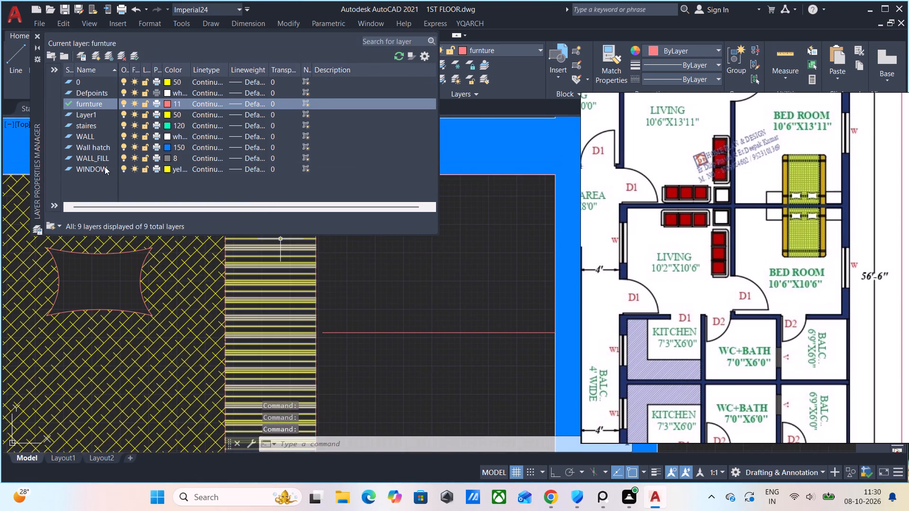
# Extend the front line of the side table beside the outer wall so it meets the bed's edge.
pyautogui.click(131, 53)
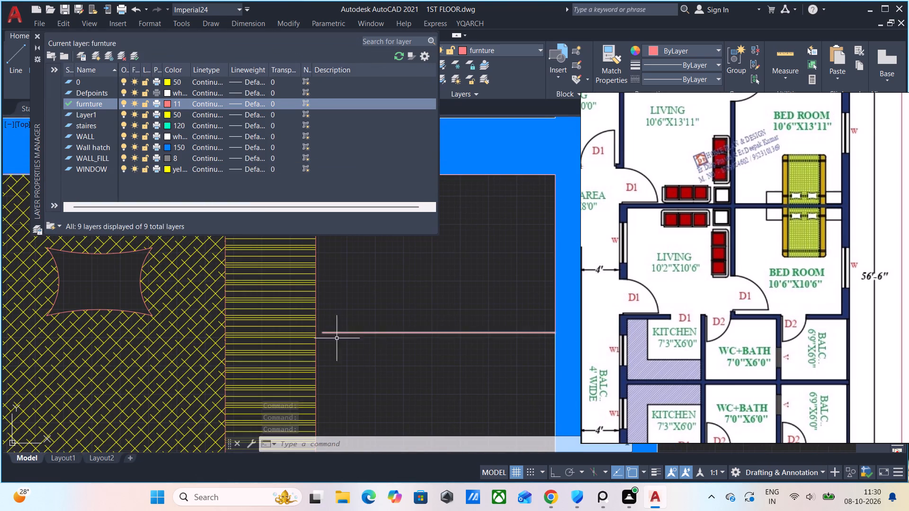
pyautogui.press('e')
pyautogui.press('x')
pyautogui.press('Return')
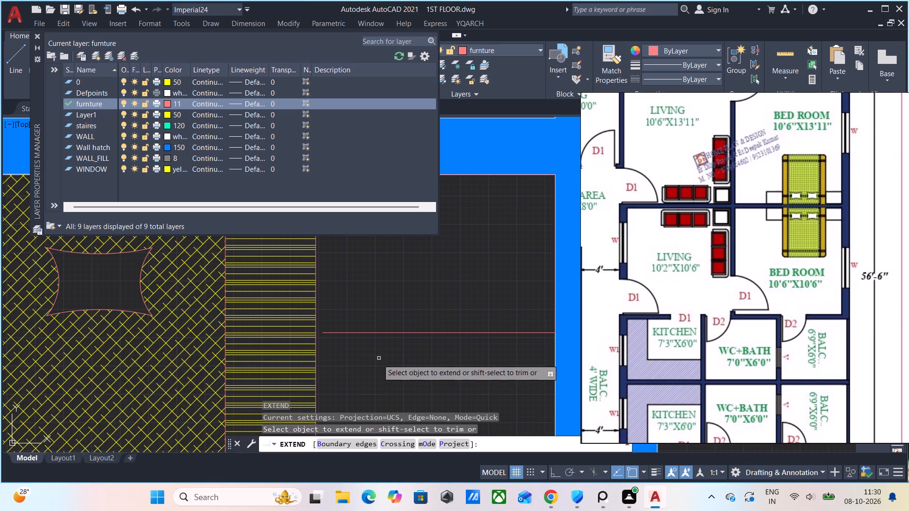
pyautogui.click(341, 333)
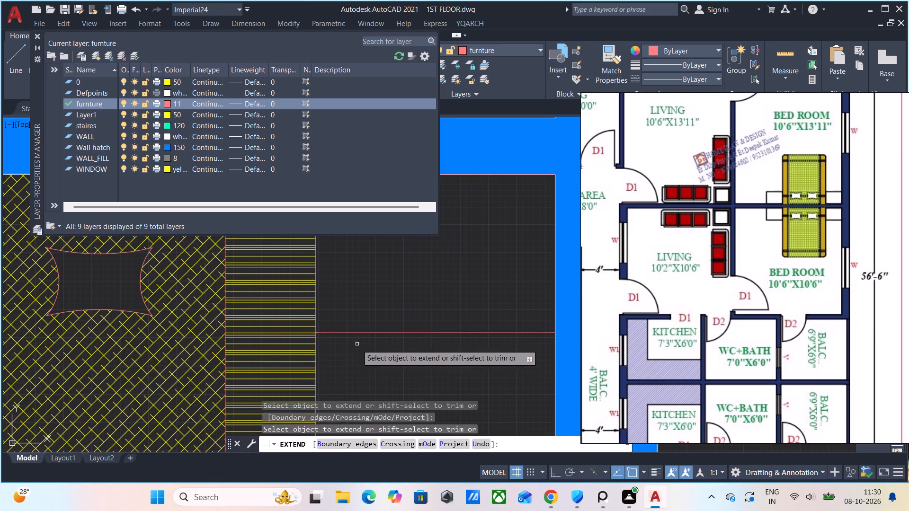
pyautogui.scroll(-2, 361, 347)
pyautogui.press('Escape')
# Extend the same side table's furnture-layer line along the dividing wall toward the bed's rounded head corner.
pyautogui.scroll(1, 374, 301)
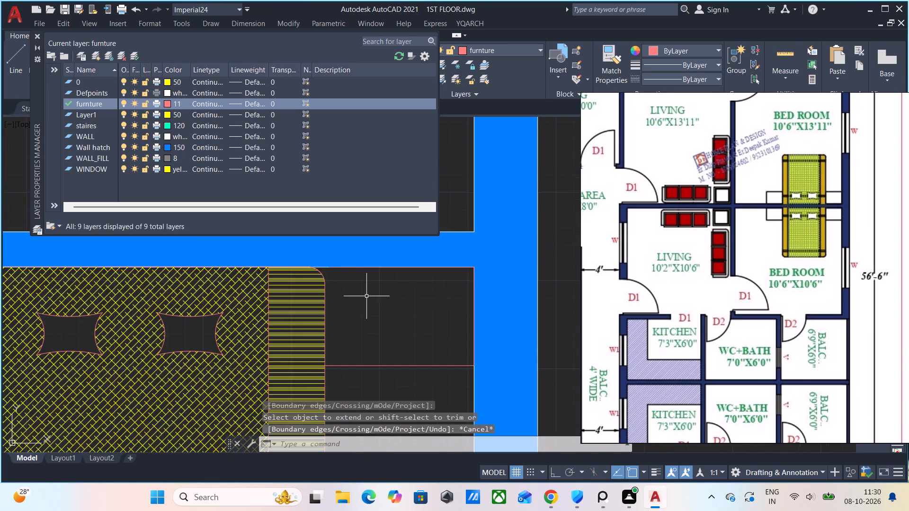
pyautogui.moveTo(366, 308); pyautogui.dragTo(336, 390, button='middle')
pyautogui.write('EX')
pyautogui.press('Return')
pyautogui.scroll(2, 338, 387)
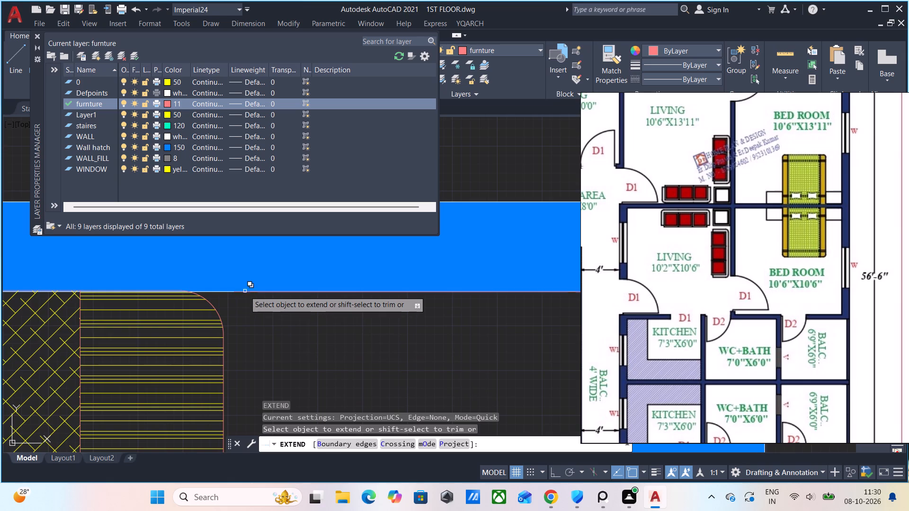
pyautogui.click(245, 291)
pyautogui.click(306, 337)
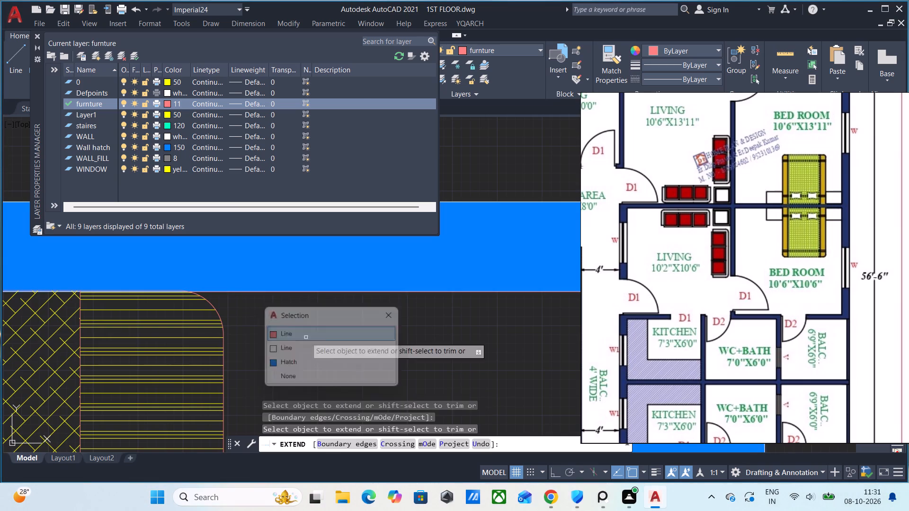
pyautogui.scroll(-1, 312, 356)
pyautogui.press('Escape')
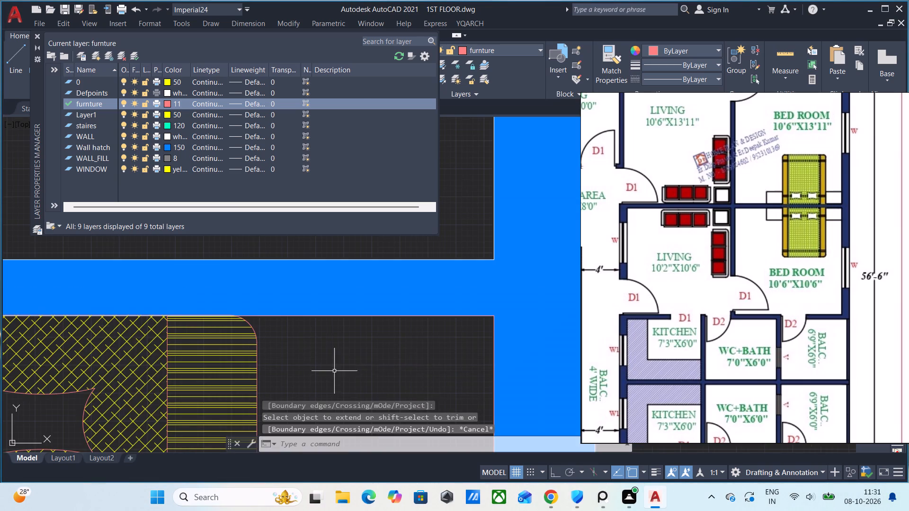
# Mirror the side table's three furnture-layer lines about the bed's lengthwise centreline, keeping the originals.
pyautogui.moveTo(334, 364); pyautogui.dragTo(329, 286, button='middle')
pyautogui.scroll(-2, 336, 349)
pyautogui.click(349, 368)
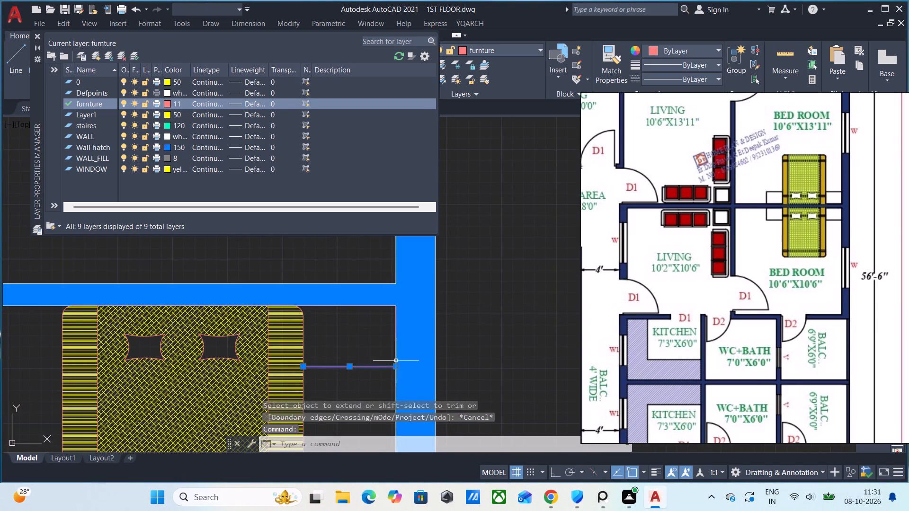
pyautogui.scroll(2, 399, 361)
pyautogui.click(388, 339)
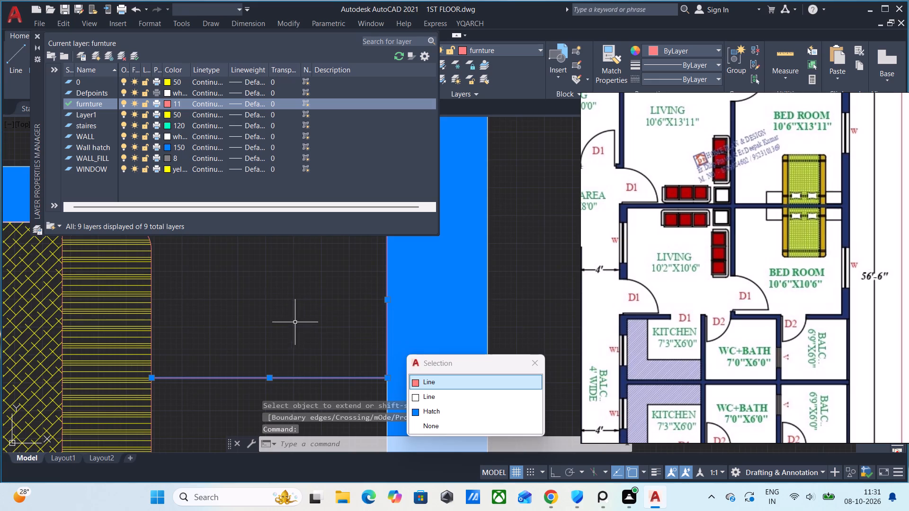
pyautogui.click(433, 381)
pyautogui.moveTo(297, 308); pyautogui.dragTo(291, 399, button='middle')
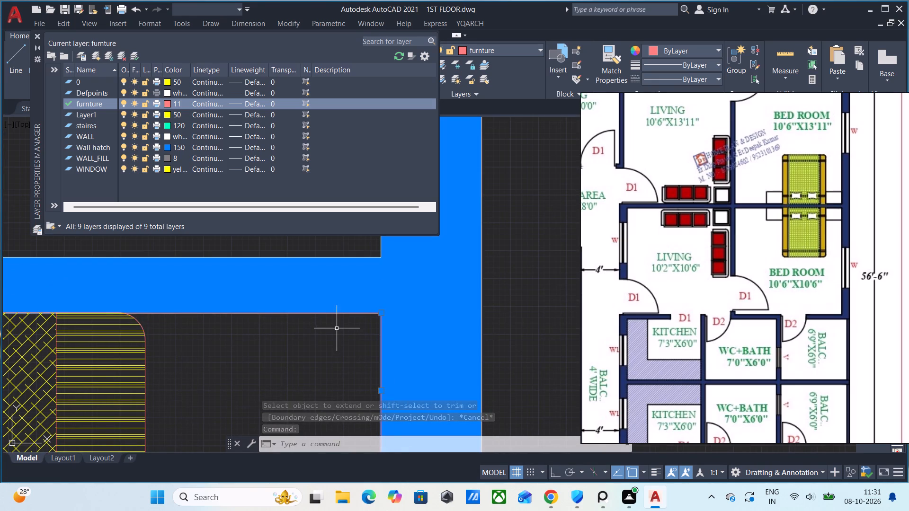
pyautogui.click(347, 313)
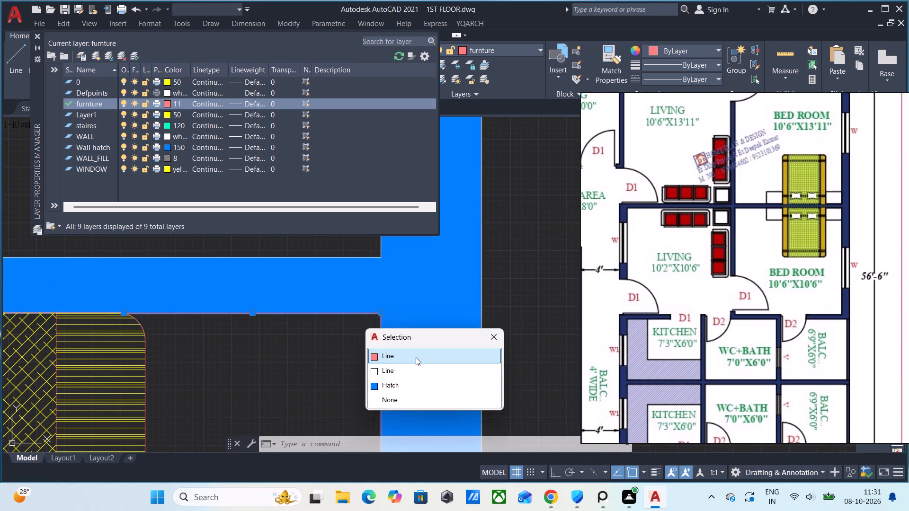
pyautogui.click(416, 357)
pyautogui.scroll(-2, 271, 339)
pyautogui.moveTo(287, 358); pyautogui.dragTo(448, 316, button='middle')
pyautogui.write('MI')
pyautogui.press('Return')
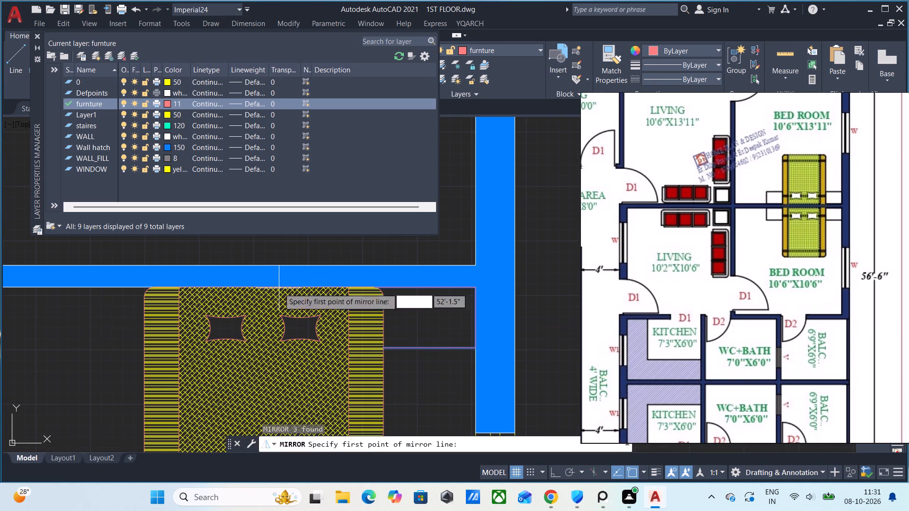
pyautogui.click(266, 288)
pyautogui.scroll(-2, 261, 376)
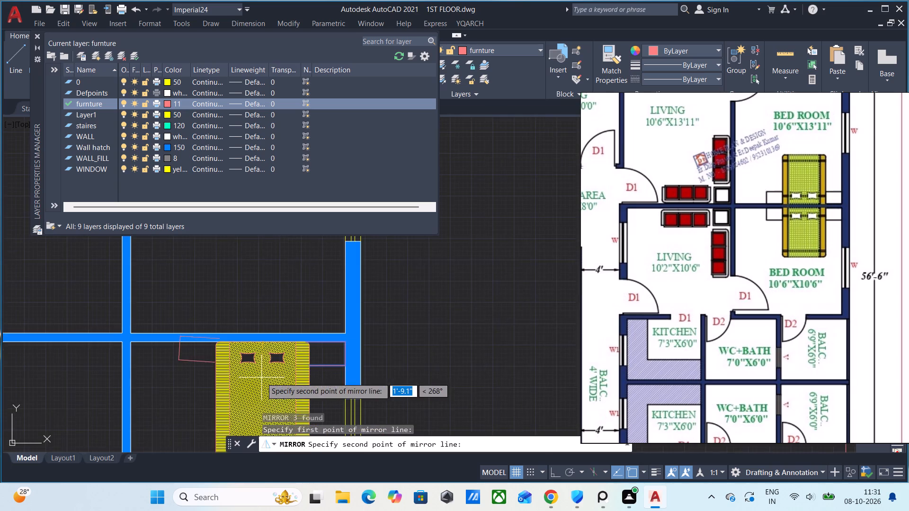
pyautogui.moveTo(262, 375); pyautogui.dragTo(276, 245, button='middle')
pyautogui.click(277, 333)
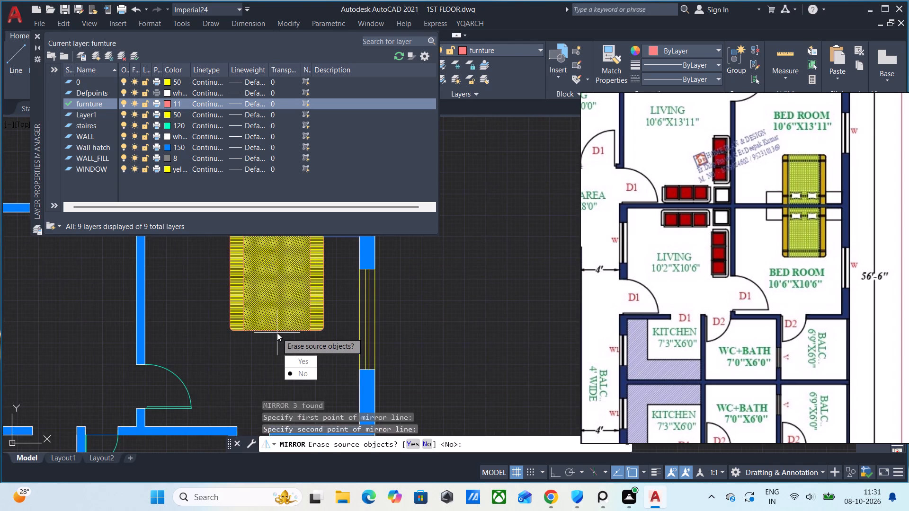
pyautogui.moveTo(308, 374); pyautogui.dragTo(277, 333)
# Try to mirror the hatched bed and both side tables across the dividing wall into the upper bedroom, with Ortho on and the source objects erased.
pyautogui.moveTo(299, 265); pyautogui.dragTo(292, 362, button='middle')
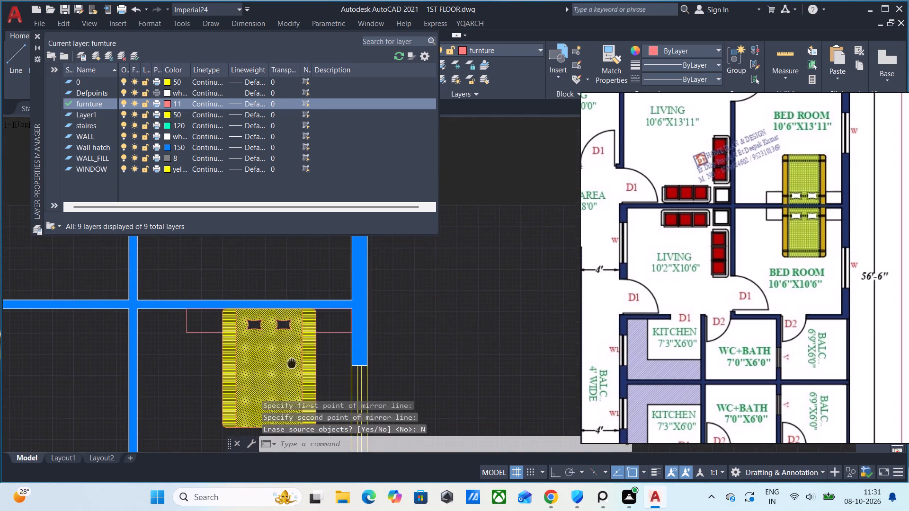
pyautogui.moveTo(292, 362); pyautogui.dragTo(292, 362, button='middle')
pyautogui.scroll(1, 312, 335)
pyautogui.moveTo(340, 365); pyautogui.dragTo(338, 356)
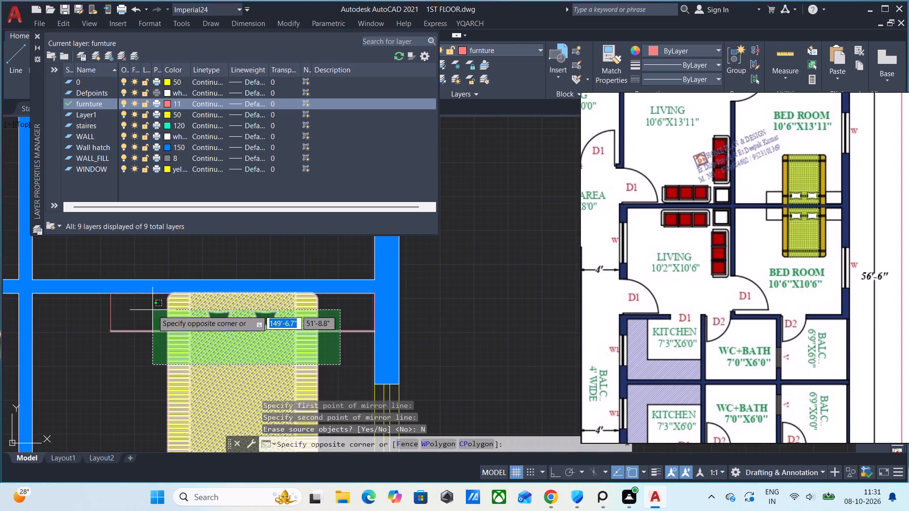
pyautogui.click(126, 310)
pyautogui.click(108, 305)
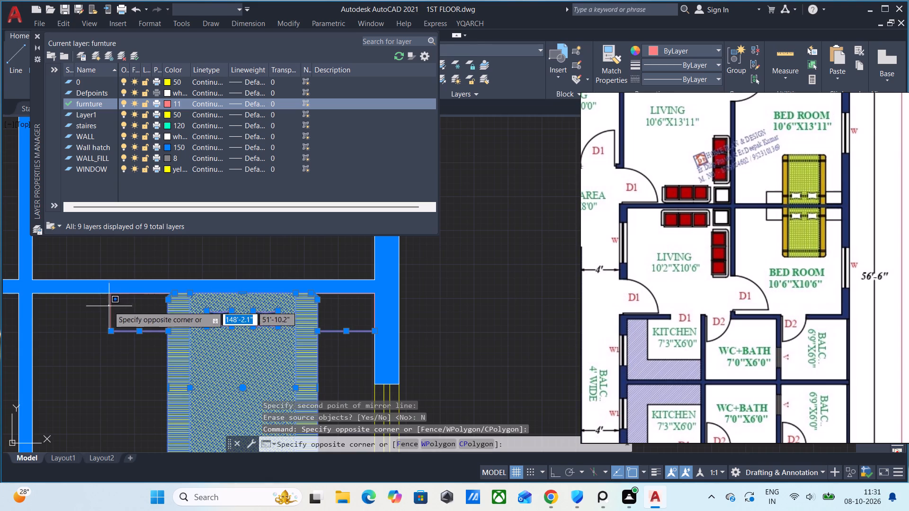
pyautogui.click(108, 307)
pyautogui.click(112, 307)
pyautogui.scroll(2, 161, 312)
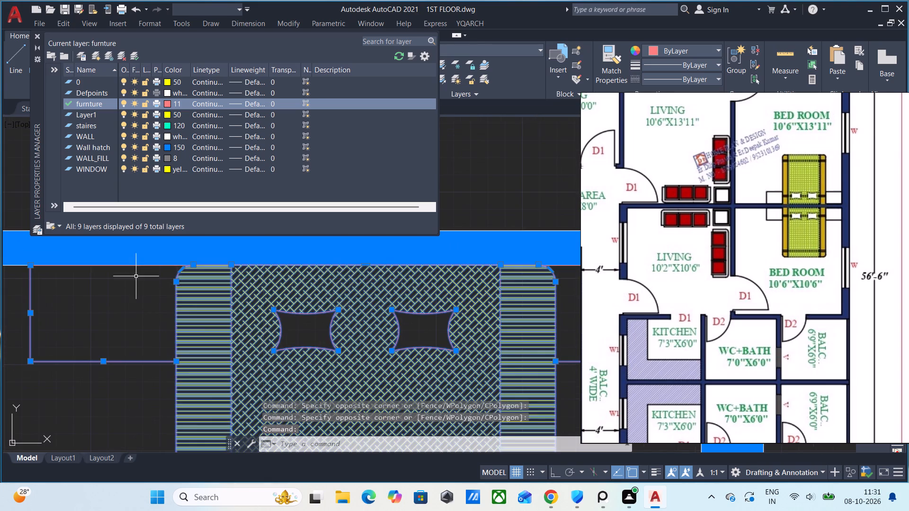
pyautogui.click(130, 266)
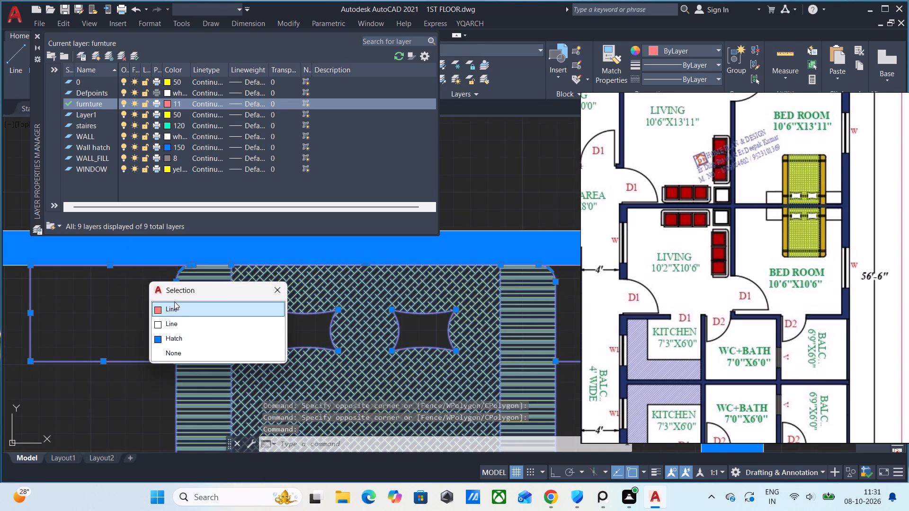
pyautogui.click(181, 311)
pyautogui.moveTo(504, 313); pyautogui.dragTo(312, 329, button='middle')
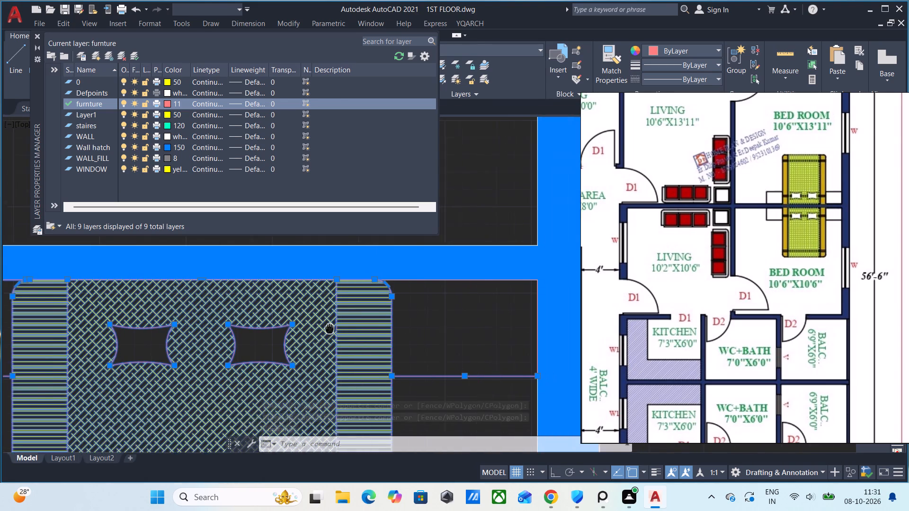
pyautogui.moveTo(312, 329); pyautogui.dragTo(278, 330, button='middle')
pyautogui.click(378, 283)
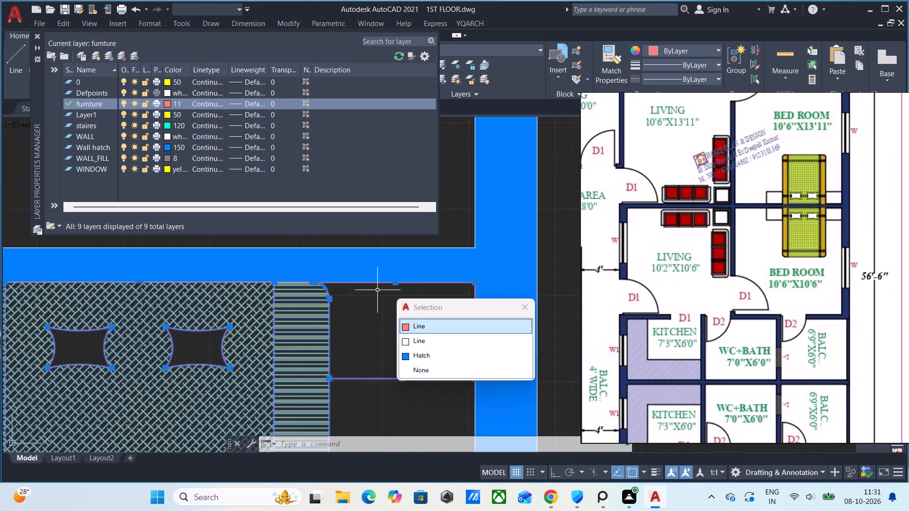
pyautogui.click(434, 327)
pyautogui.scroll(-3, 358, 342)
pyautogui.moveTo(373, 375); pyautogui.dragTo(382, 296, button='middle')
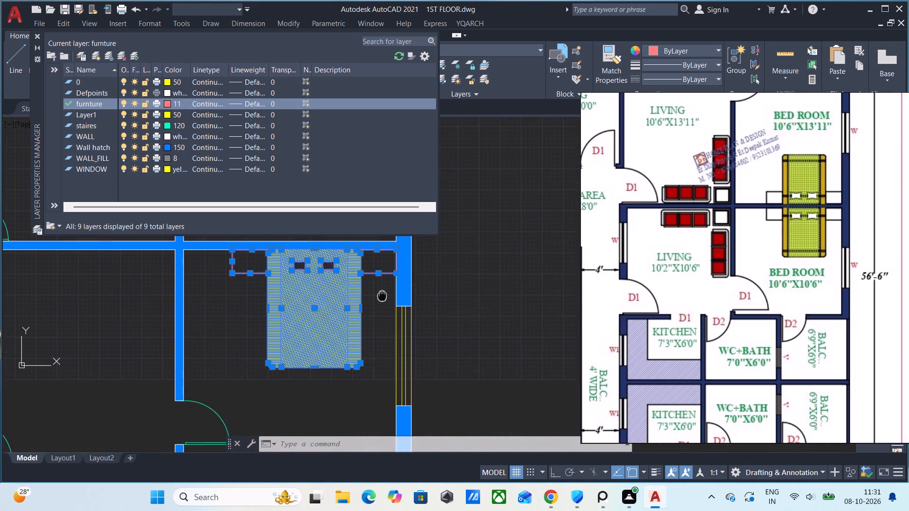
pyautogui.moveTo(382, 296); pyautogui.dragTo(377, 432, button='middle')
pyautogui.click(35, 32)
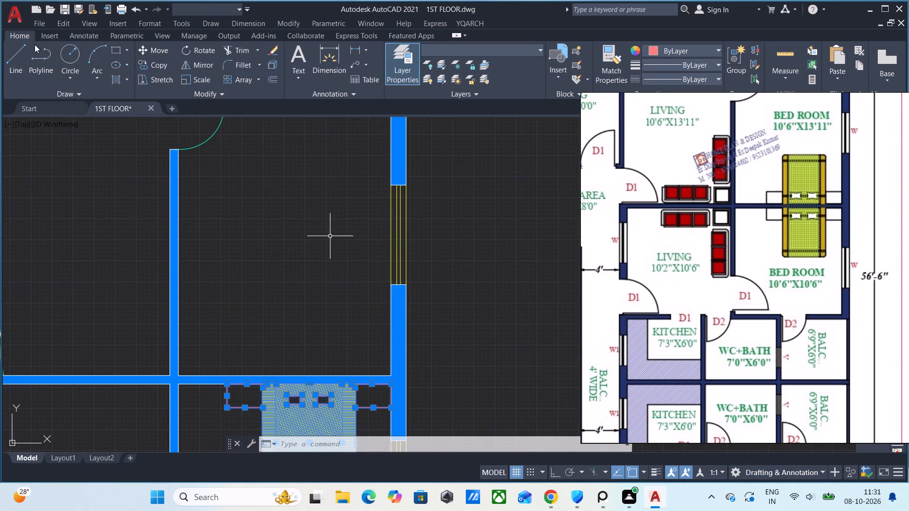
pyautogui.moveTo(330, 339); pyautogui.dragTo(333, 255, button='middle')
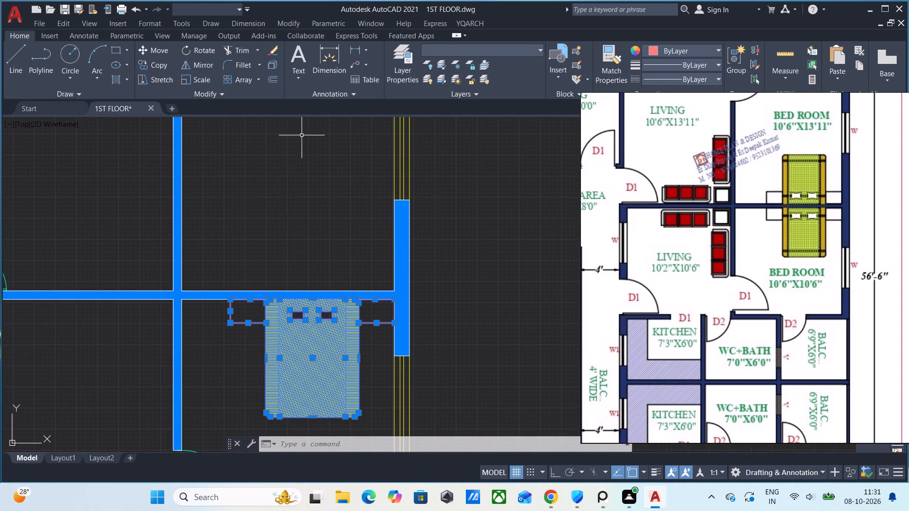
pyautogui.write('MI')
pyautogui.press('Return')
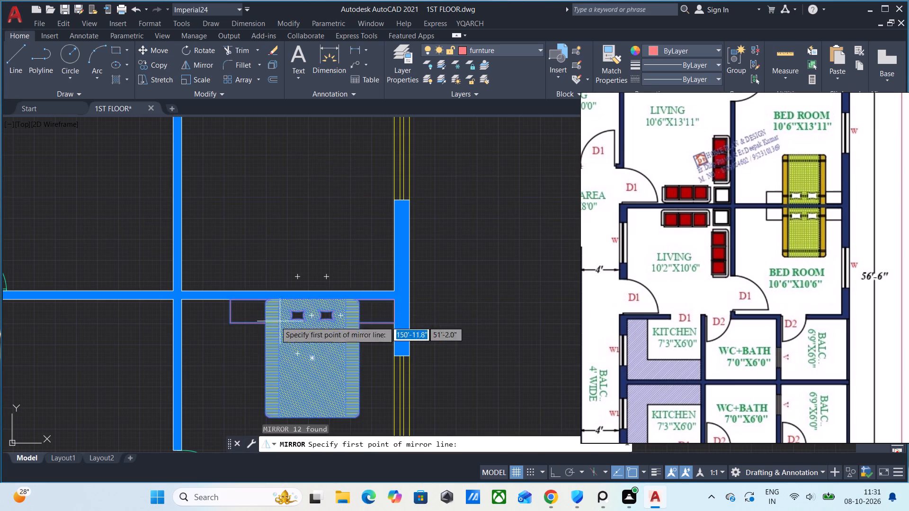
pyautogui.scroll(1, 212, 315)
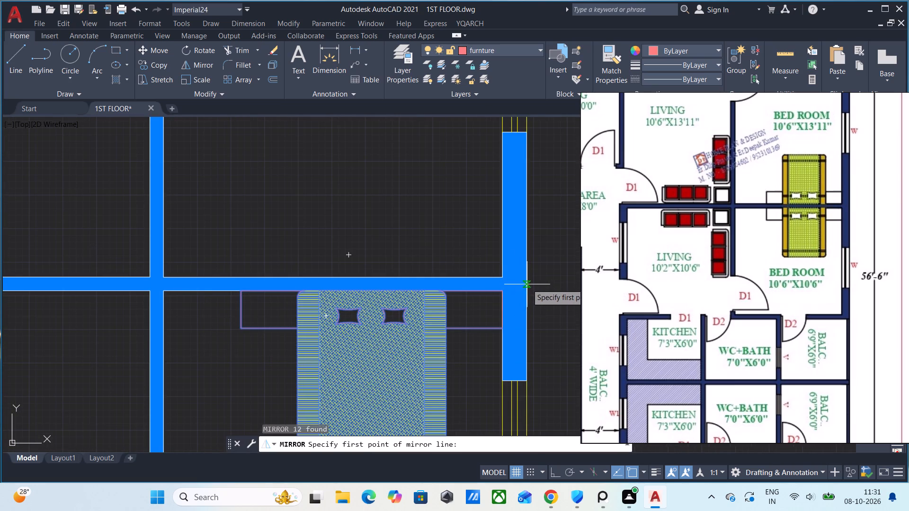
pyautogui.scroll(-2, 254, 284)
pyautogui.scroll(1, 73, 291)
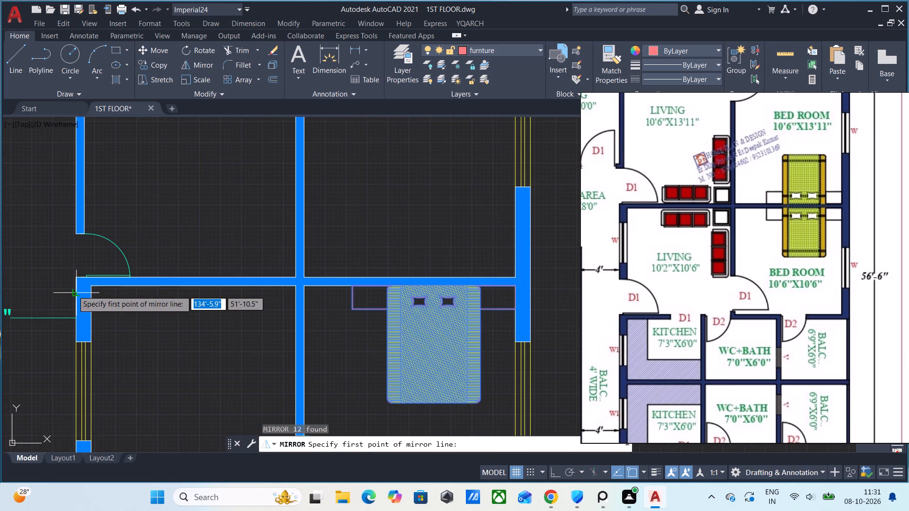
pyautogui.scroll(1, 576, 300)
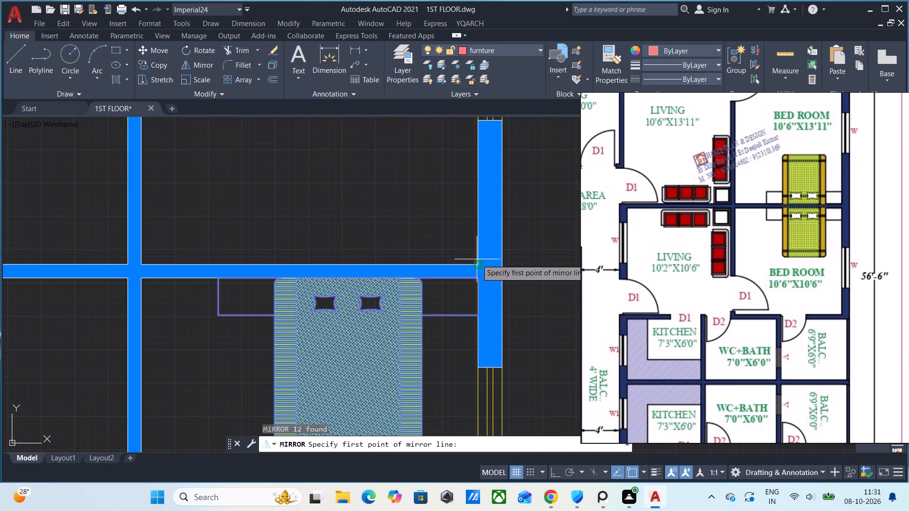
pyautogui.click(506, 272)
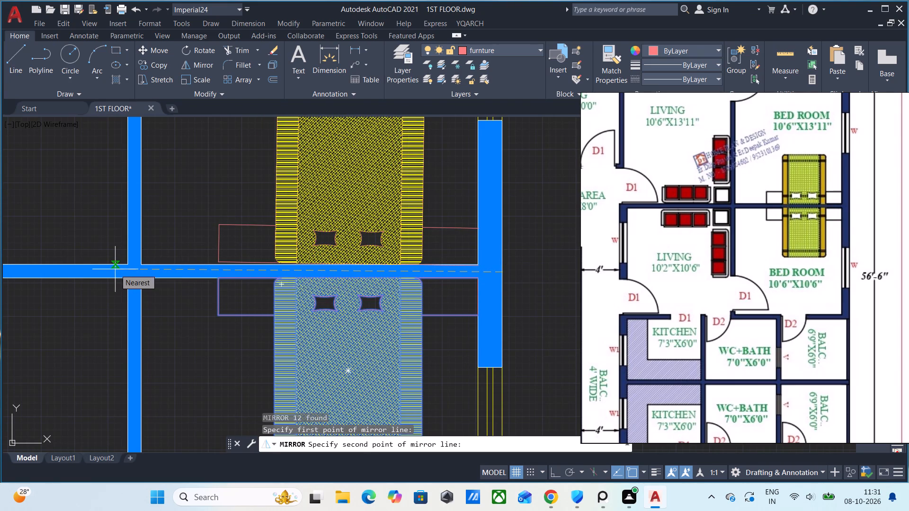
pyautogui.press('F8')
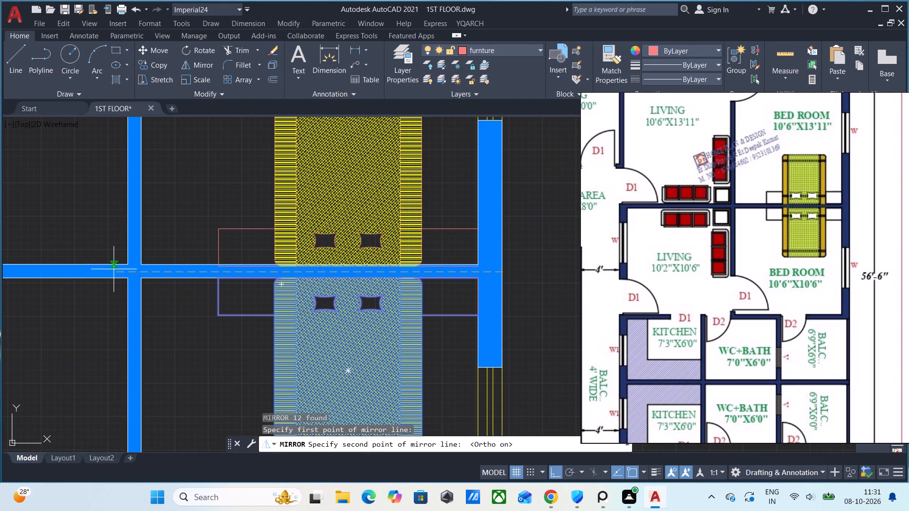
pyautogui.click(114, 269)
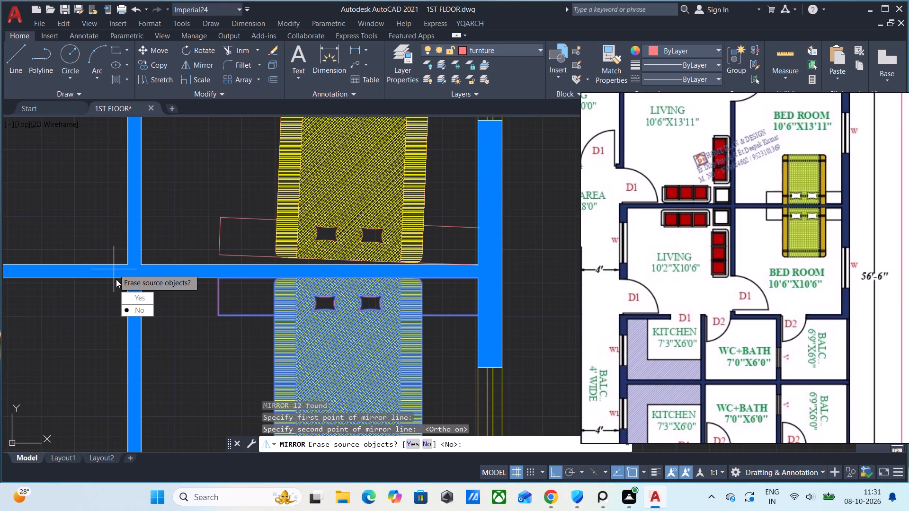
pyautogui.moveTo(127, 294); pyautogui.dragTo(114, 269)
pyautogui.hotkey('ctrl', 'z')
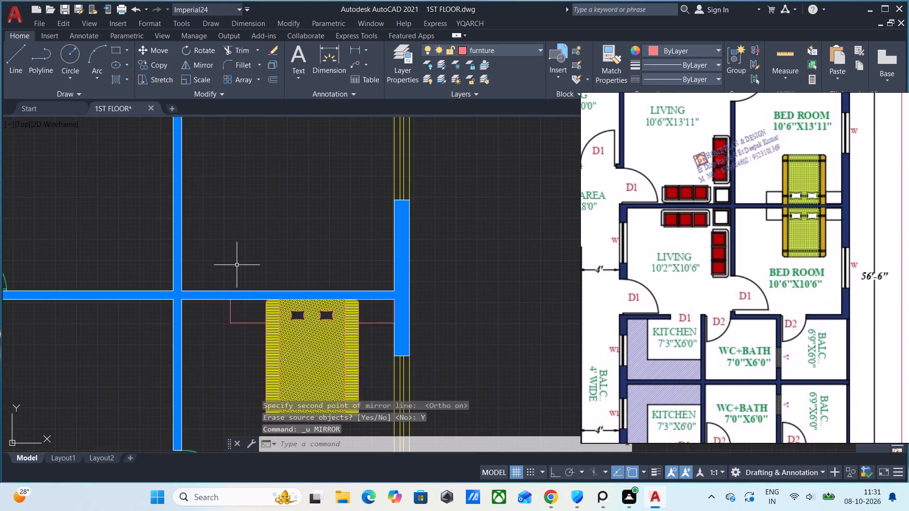
# Mirror the lower bedroom's hatched bed and both complete side tables across the dividing wall with Ortho on, keeping the source objects.
pyautogui.click(369, 367)
pyautogui.click(223, 314)
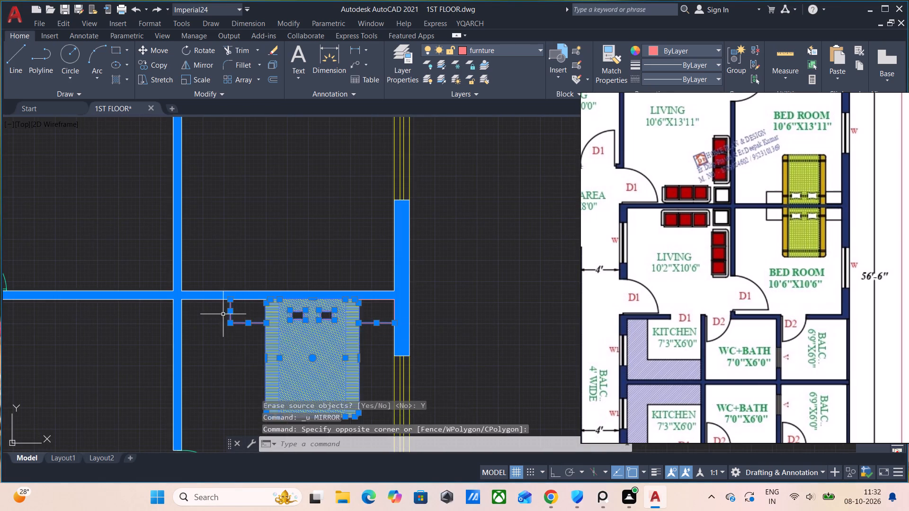
pyautogui.scroll(3, 377, 324)
pyautogui.scroll(1, 383, 268)
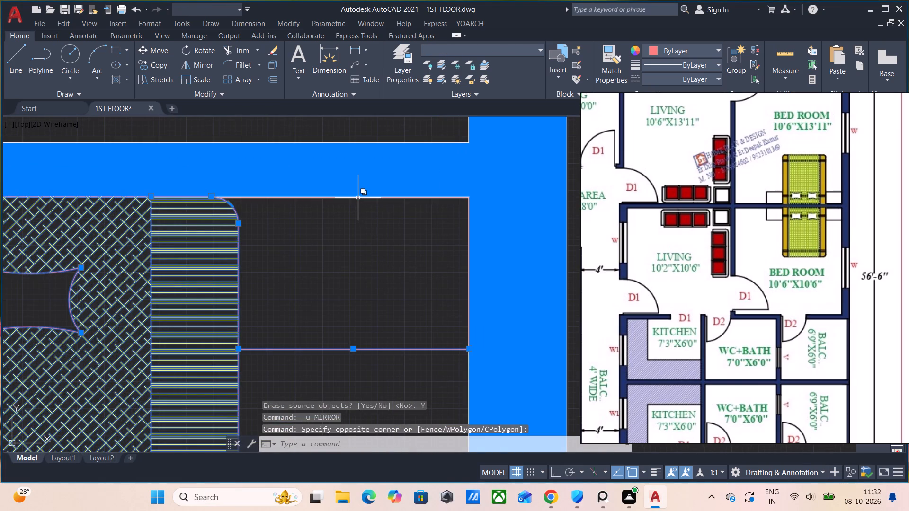
pyautogui.click(358, 198)
pyautogui.click(432, 238)
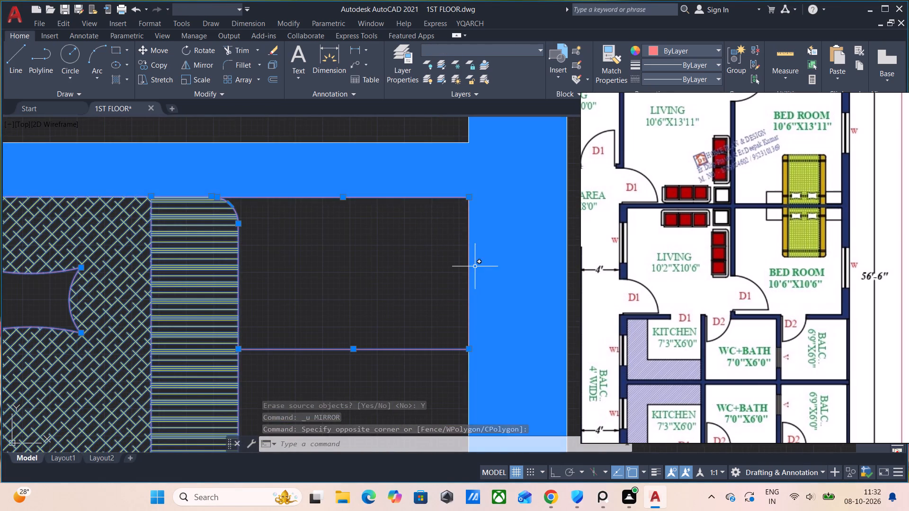
pyautogui.click(468, 266)
pyautogui.click(507, 308)
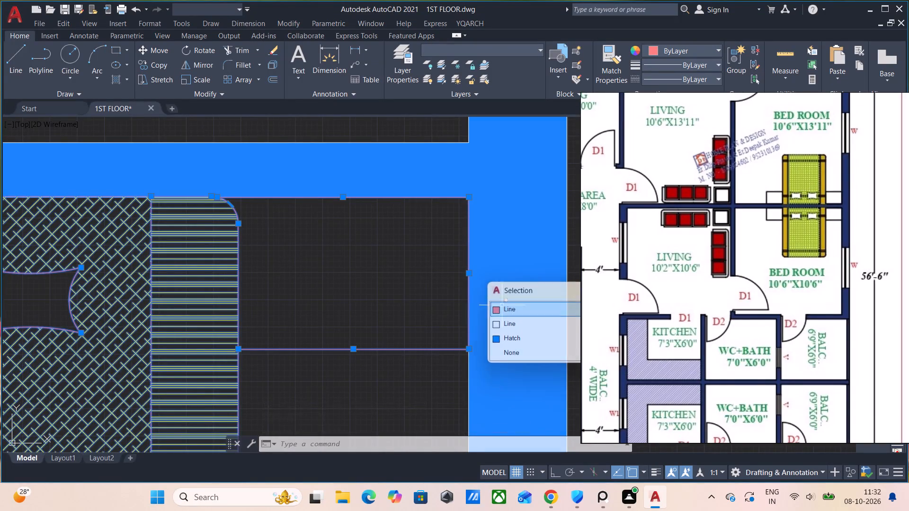
pyautogui.moveTo(285, 332); pyautogui.dragTo(582, 375, button='middle')
pyautogui.scroll(-1, 348, 327)
pyautogui.moveTo(249, 352); pyautogui.dragTo(485, 366, button='middle')
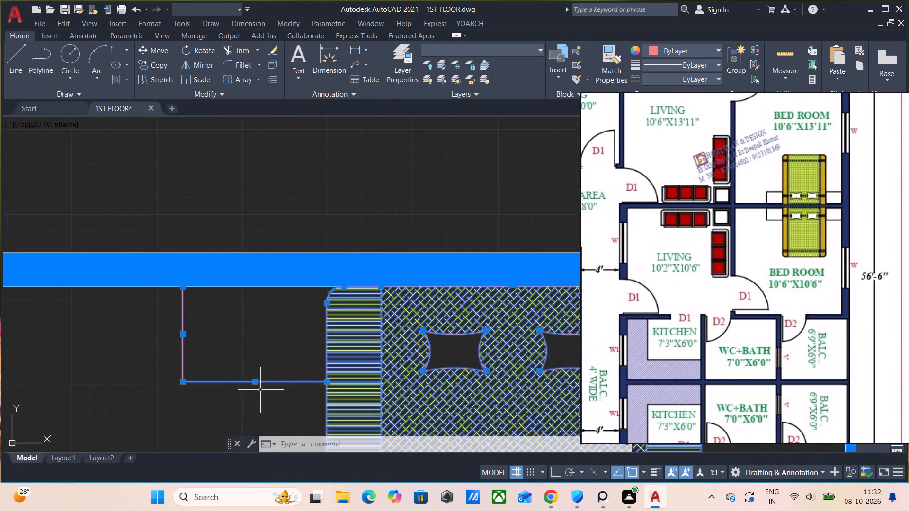
pyautogui.scroll(1, 257, 391)
pyautogui.click(193, 224)
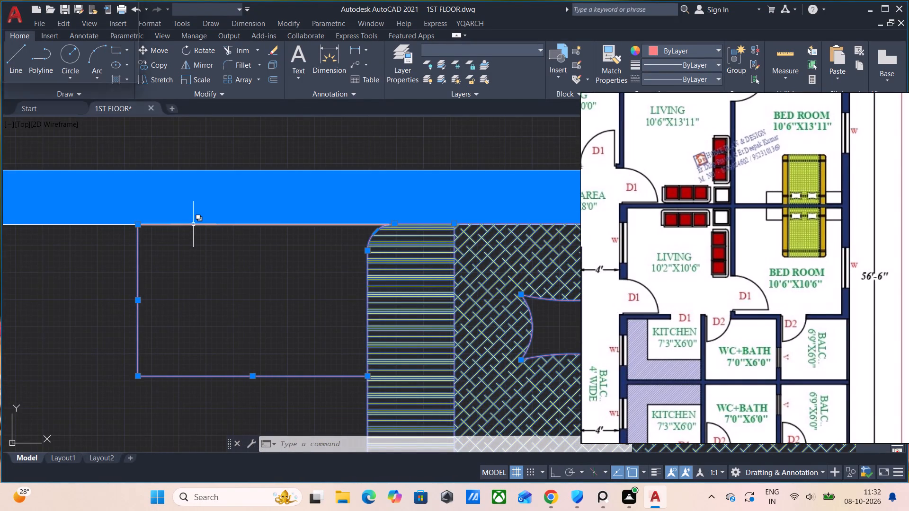
pyautogui.click(251, 268)
pyautogui.scroll(-3, 310, 286)
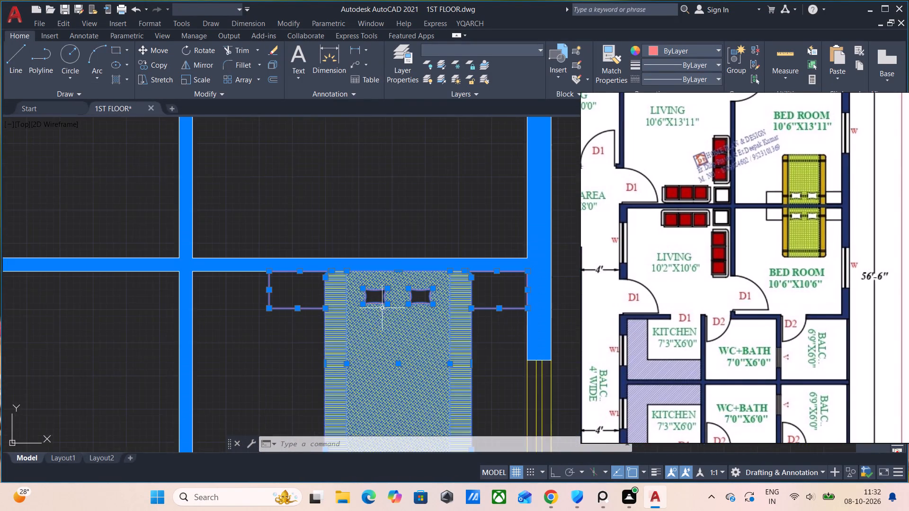
pyautogui.moveTo(380, 322); pyautogui.dragTo(309, 367, button='middle')
pyautogui.press('m')
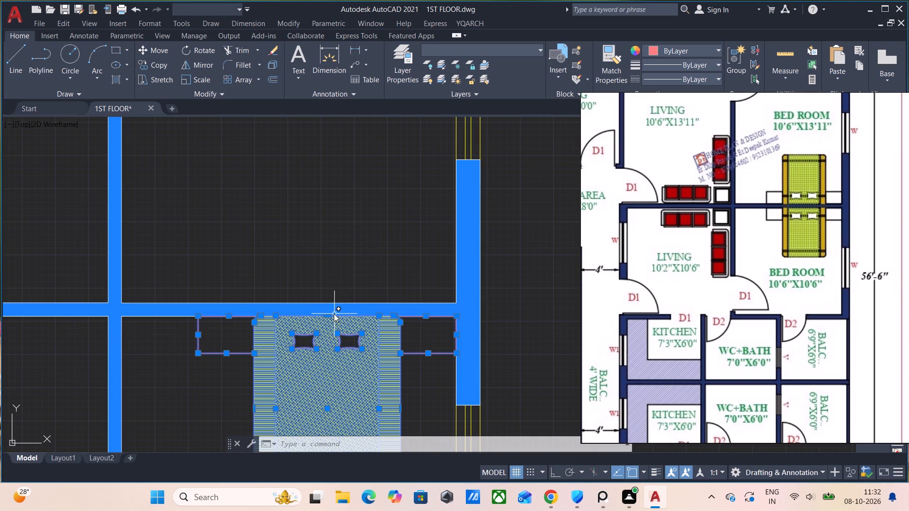
pyautogui.press('i')
pyautogui.press('Return')
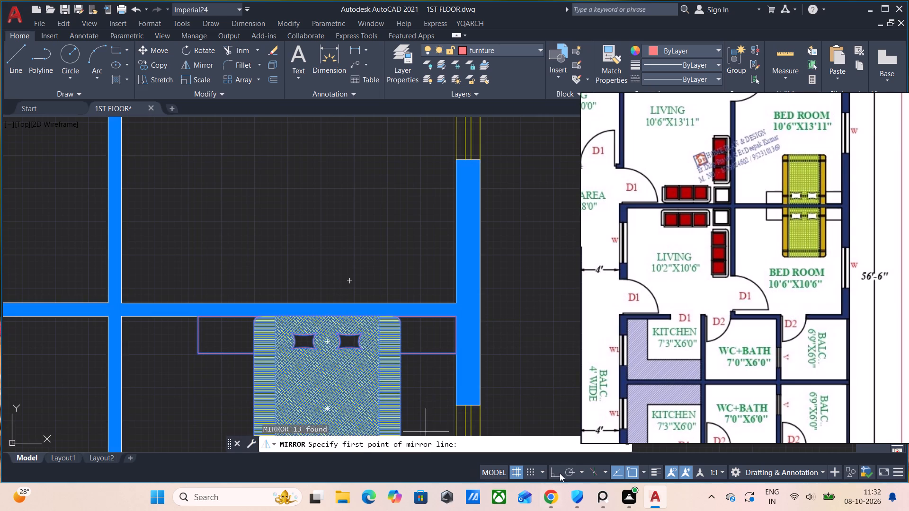
pyautogui.click(553, 472)
pyautogui.scroll(1, 428, 291)
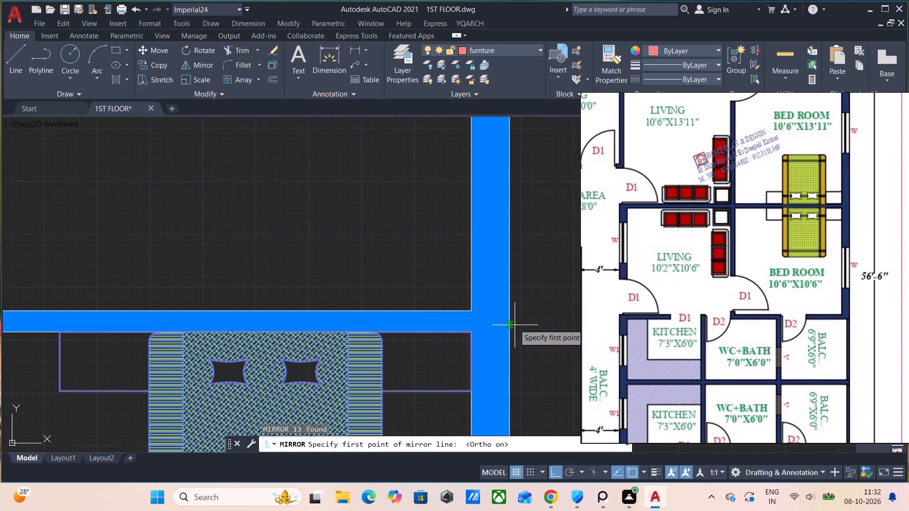
pyautogui.click(509, 314)
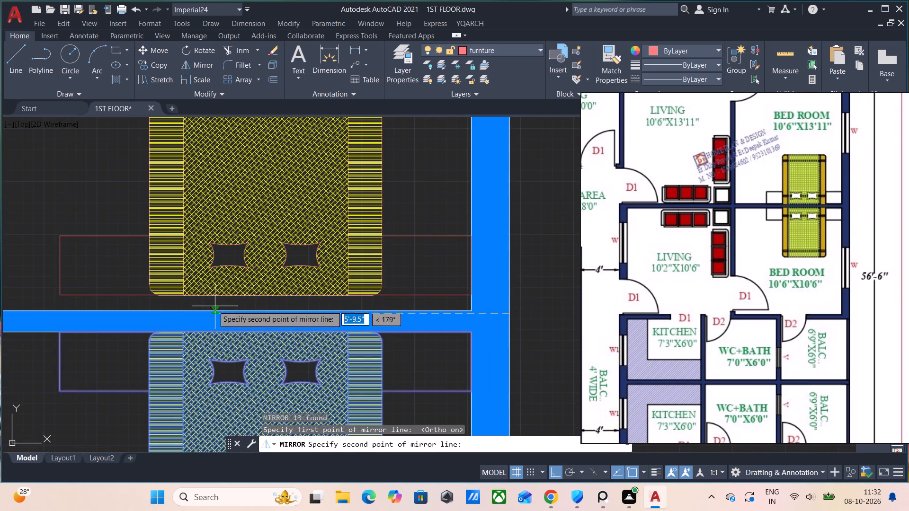
pyautogui.click(132, 303)
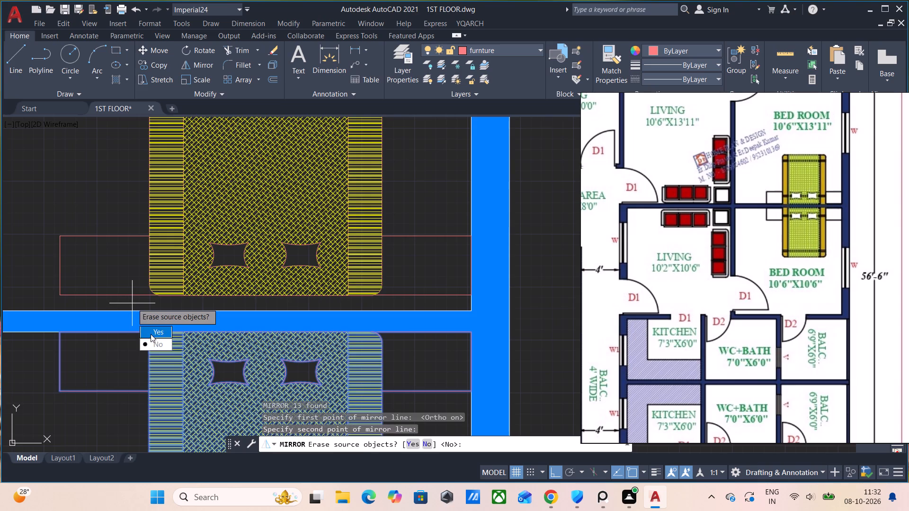
pyautogui.moveTo(152, 344); pyautogui.dragTo(132, 303)
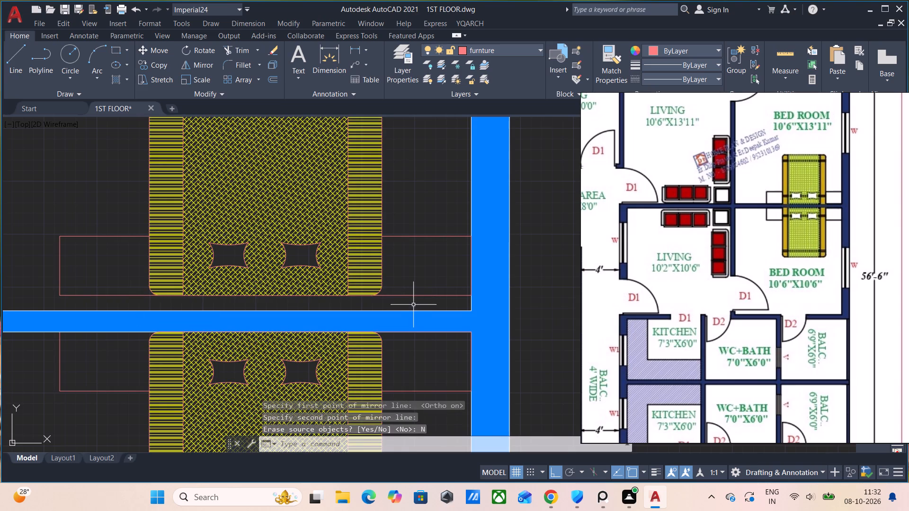
# Move the mirrored bed and side tables down so their head edge rests on the upper face of the dividing wall.
pyautogui.moveTo(419, 300); pyautogui.dragTo(414, 293)
pyautogui.click(108, 201)
pyautogui.moveTo(81, 267); pyautogui.dragTo(77, 262)
pyautogui.click(46, 242)
pyautogui.click(471, 261)
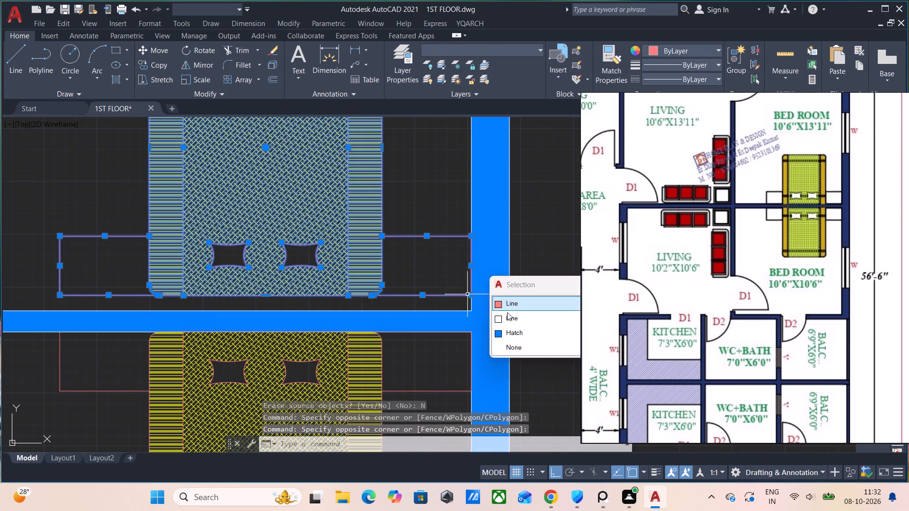
pyautogui.click(528, 306)
pyautogui.scroll(-1, 372, 236)
pyautogui.moveTo(356, 264); pyautogui.dragTo(352, 324, button='middle')
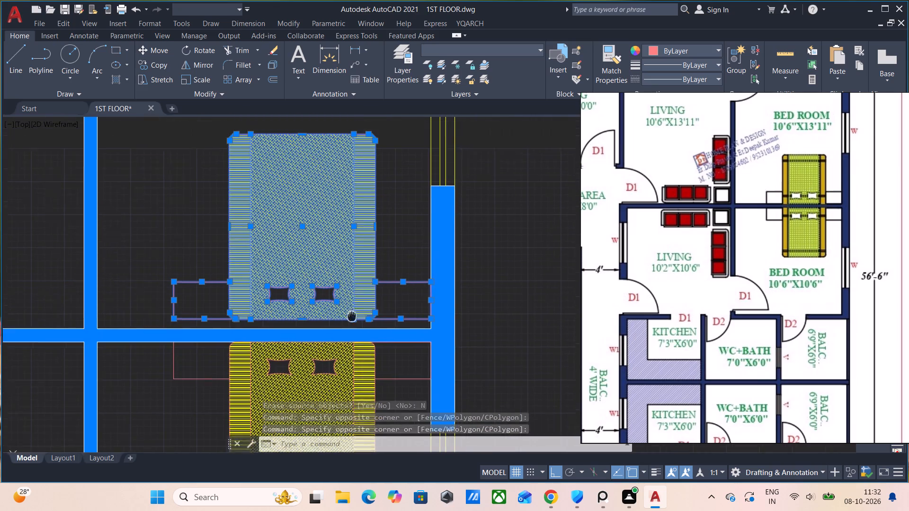
pyautogui.moveTo(352, 324); pyautogui.dragTo(355, 342, button='middle')
pyautogui.scroll(1, 326, 350)
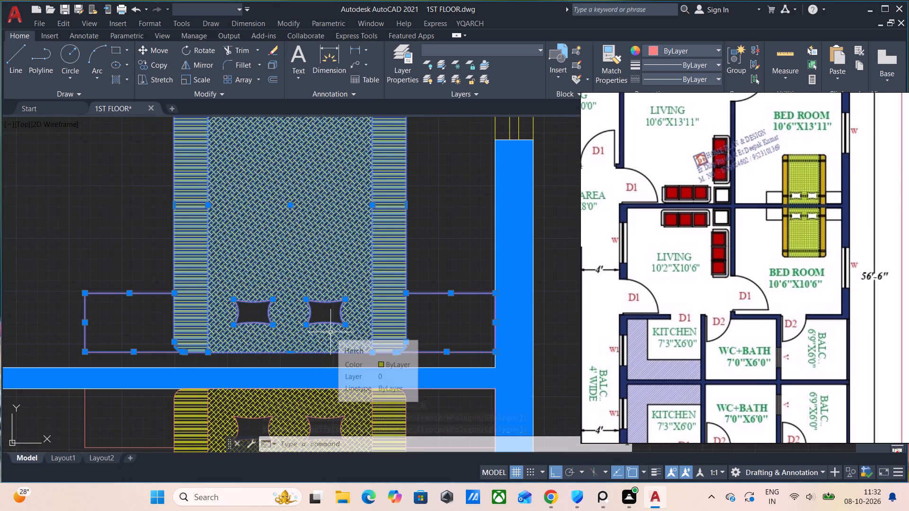
pyautogui.press('m')
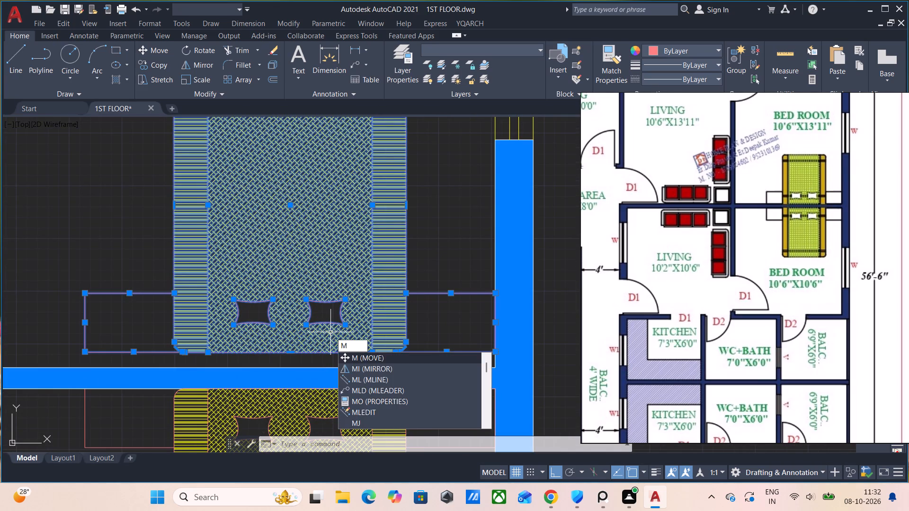
pyautogui.click(369, 358)
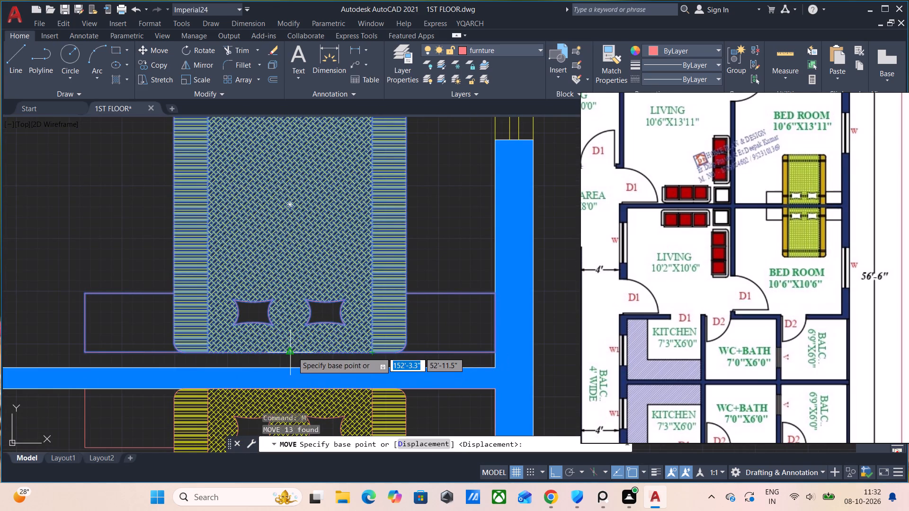
pyautogui.click(293, 352)
pyautogui.click(293, 367)
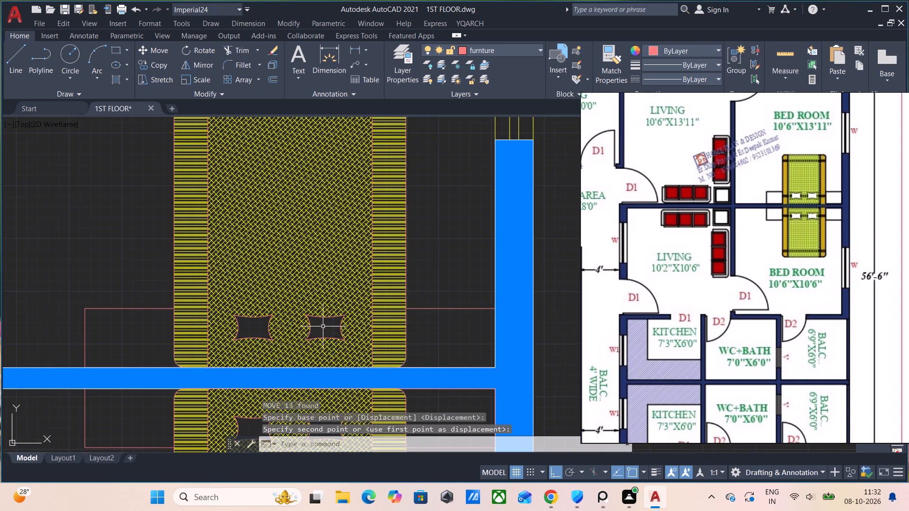
# Copy the upper bedroom's hatched bed and side tables with Ortho off into the bedroom above the staircase, cornered against its outer and lower walls.
pyautogui.scroll(-2, 343, 314)
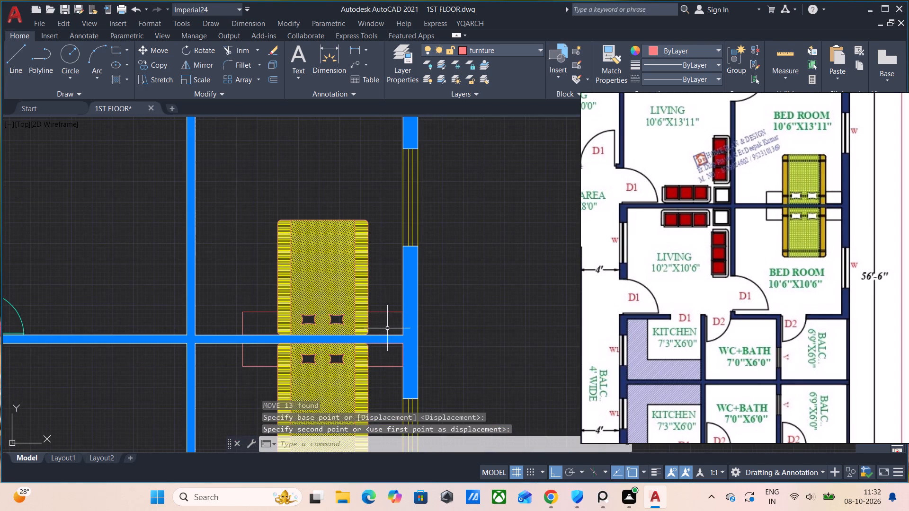
pyautogui.scroll(-2, 397, 318)
pyautogui.scroll(-3, 713, 292)
pyautogui.moveTo(721, 352); pyautogui.dragTo(796, 303, button='middle')
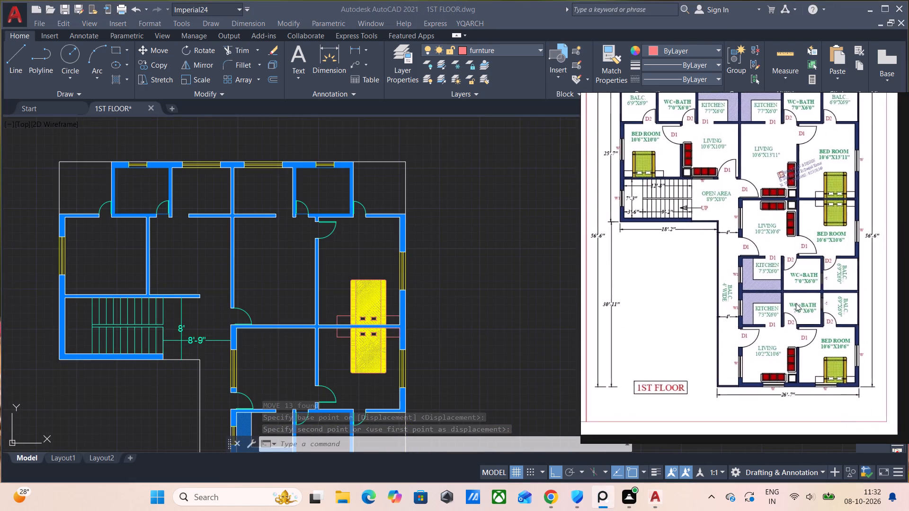
pyautogui.moveTo(796, 303); pyautogui.dragTo(801, 317, button='middle')
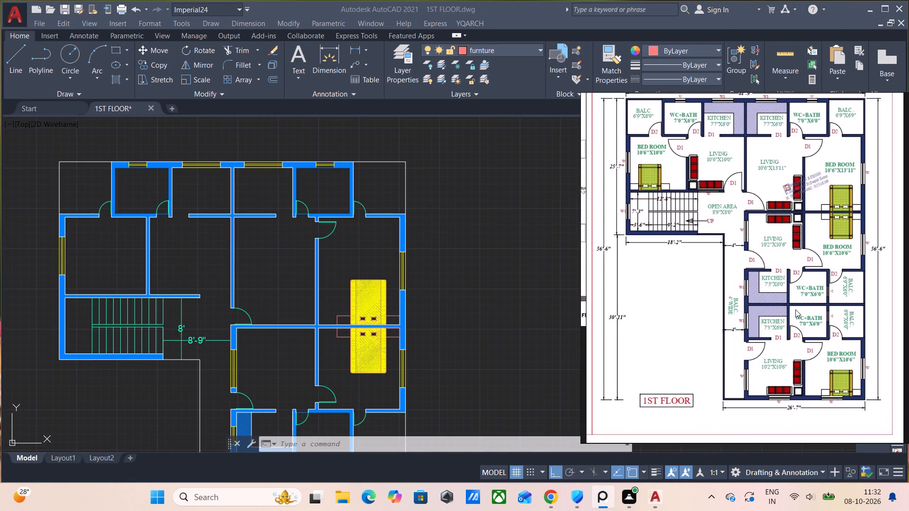
pyautogui.scroll(1, 462, 239)
pyautogui.scroll(1, 331, 318)
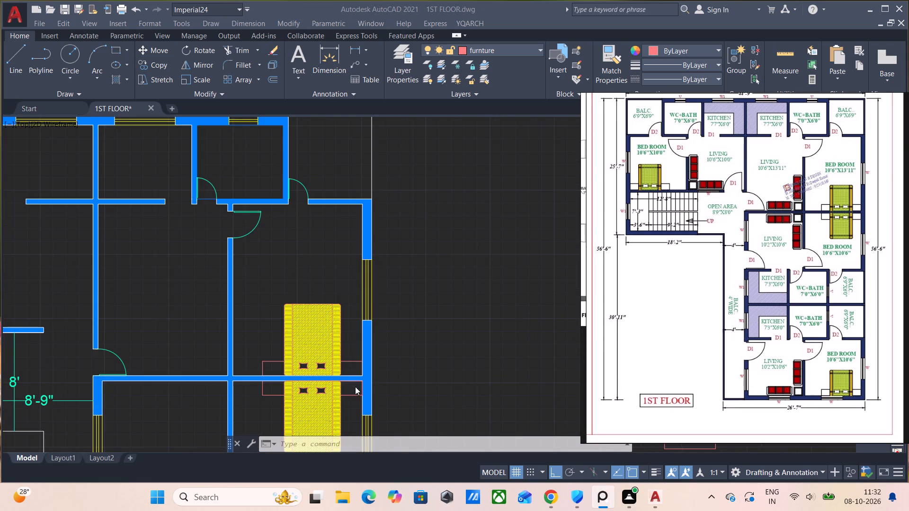
pyautogui.click(360, 395)
pyautogui.moveTo(355, 395); pyautogui.dragTo(348, 387)
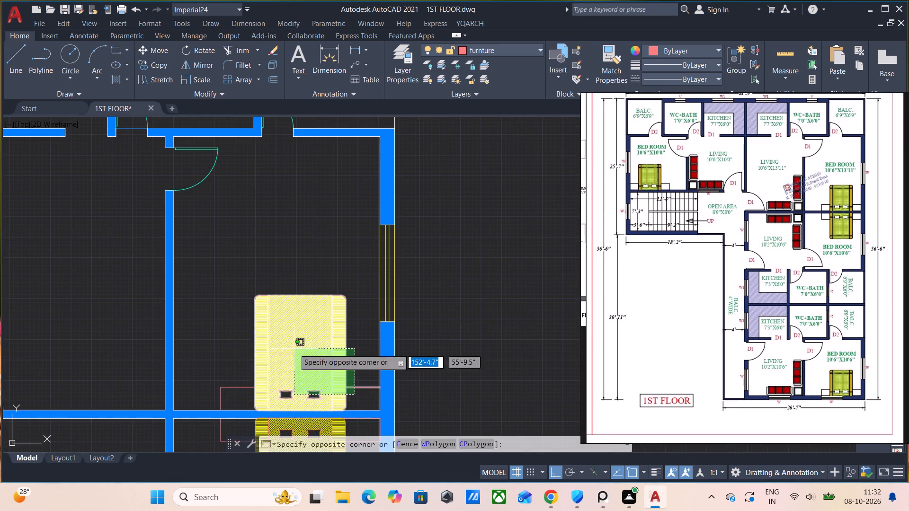
pyautogui.click(230, 340)
pyautogui.click(218, 397)
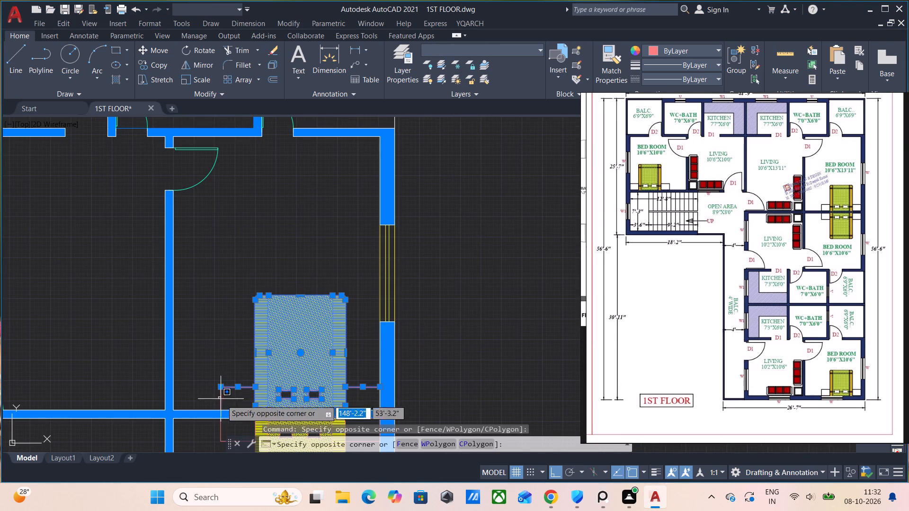
pyautogui.click(229, 398)
pyautogui.click(225, 398)
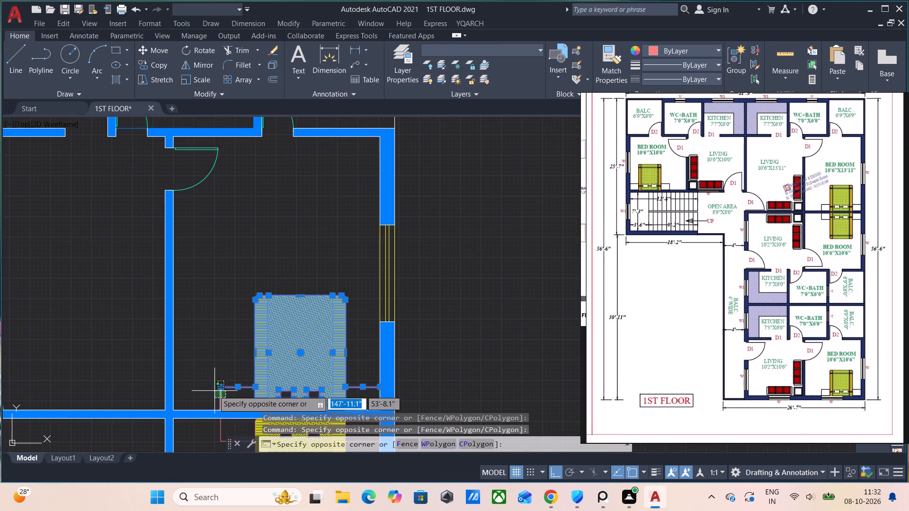
pyautogui.click(213, 389)
pyautogui.moveTo(249, 395); pyautogui.dragTo(293, 290, button='middle')
pyautogui.scroll(2, 292, 296)
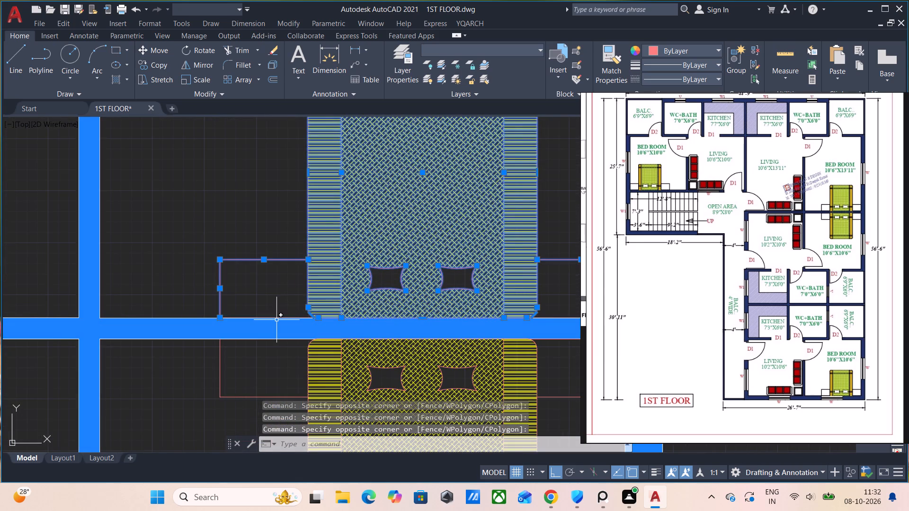
pyautogui.click(276, 317)
pyautogui.click(355, 357)
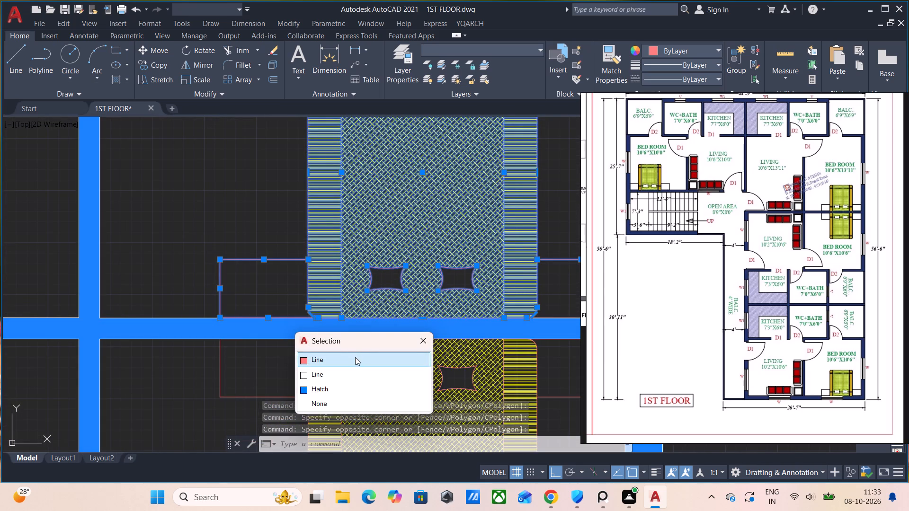
pyautogui.moveTo(433, 328); pyautogui.dragTo(272, 350, button='middle')
pyautogui.scroll(1, 397, 341)
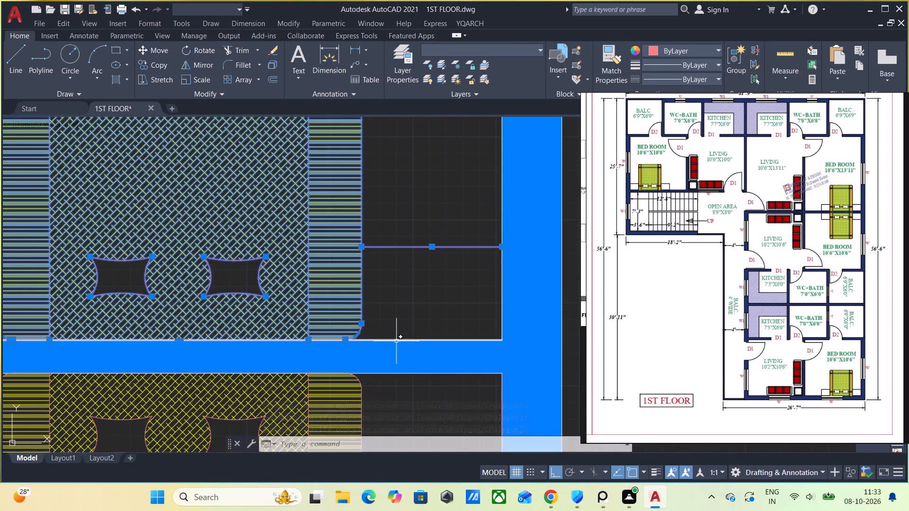
pyautogui.click(396, 341)
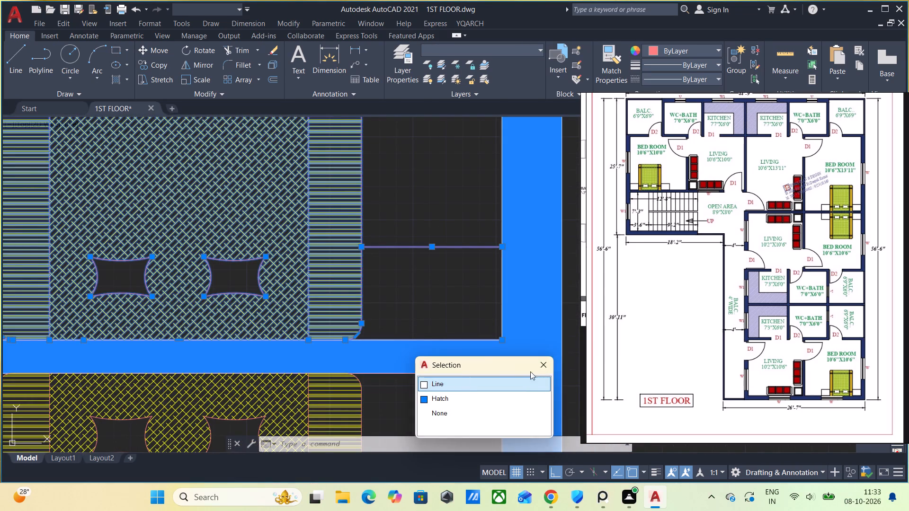
pyautogui.click(543, 368)
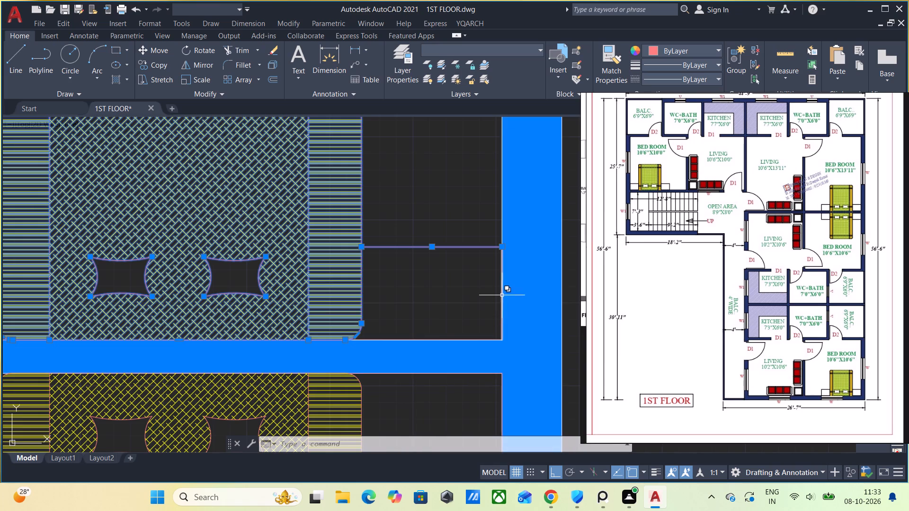
pyautogui.scroll(-1, 398, 305)
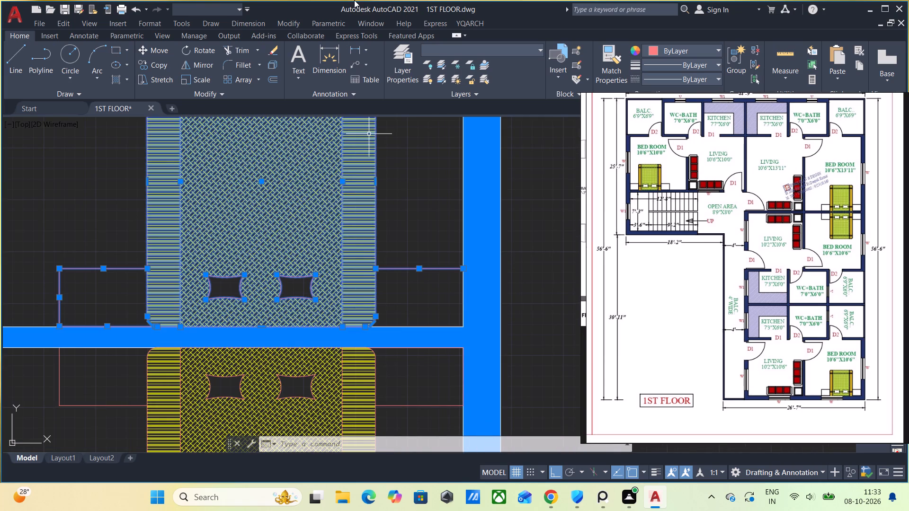
pyautogui.scroll(-2, 358, 270)
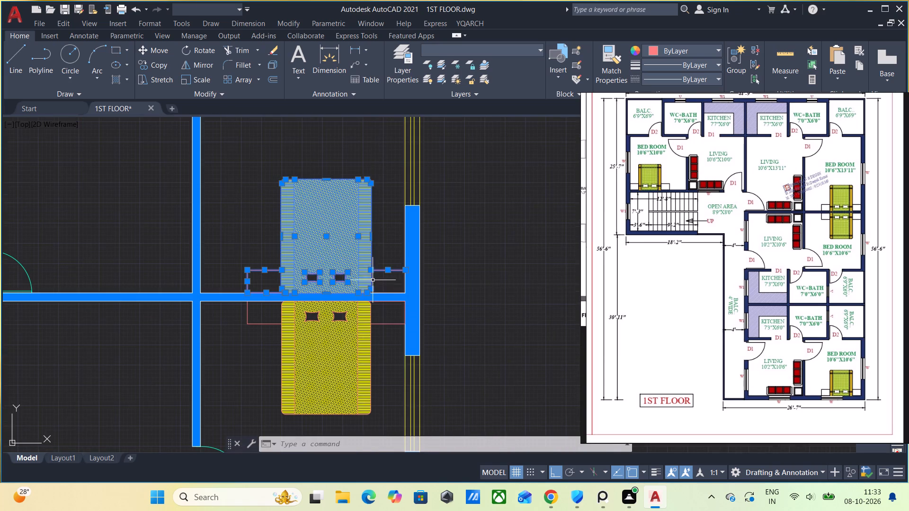
pyautogui.press('c')
pyautogui.press('o')
pyautogui.press('Return')
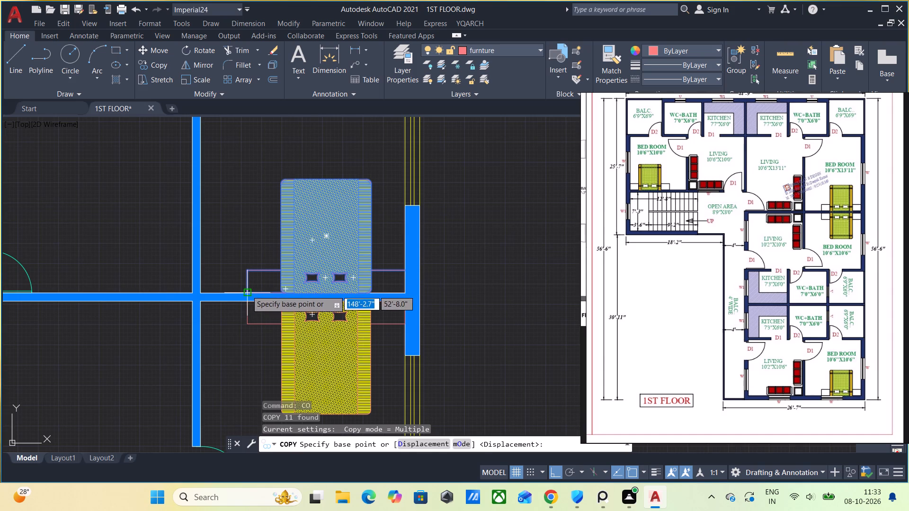
pyautogui.click(245, 292)
pyautogui.scroll(-2, 71, 284)
pyautogui.moveTo(111, 297); pyautogui.dragTo(452, 314, button='middle')
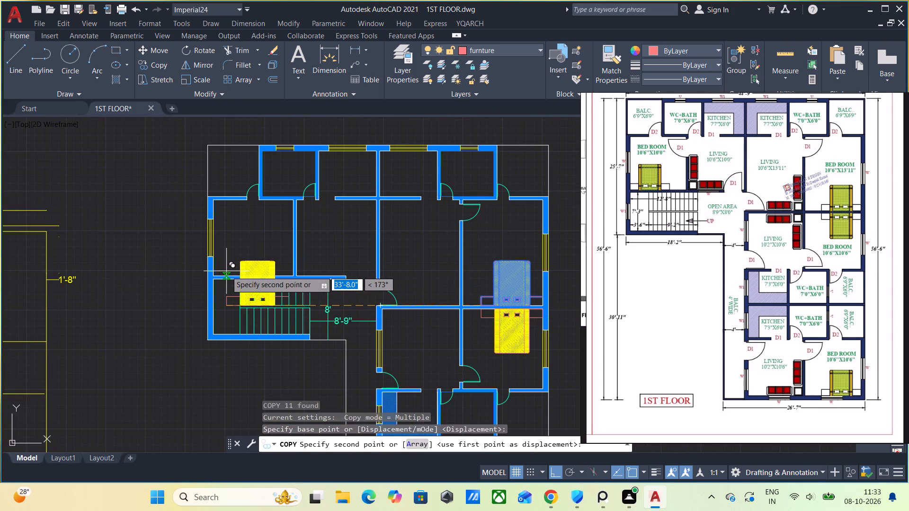
pyautogui.press('F8')
pyautogui.press('F8')
pyautogui.scroll(1, 194, 242)
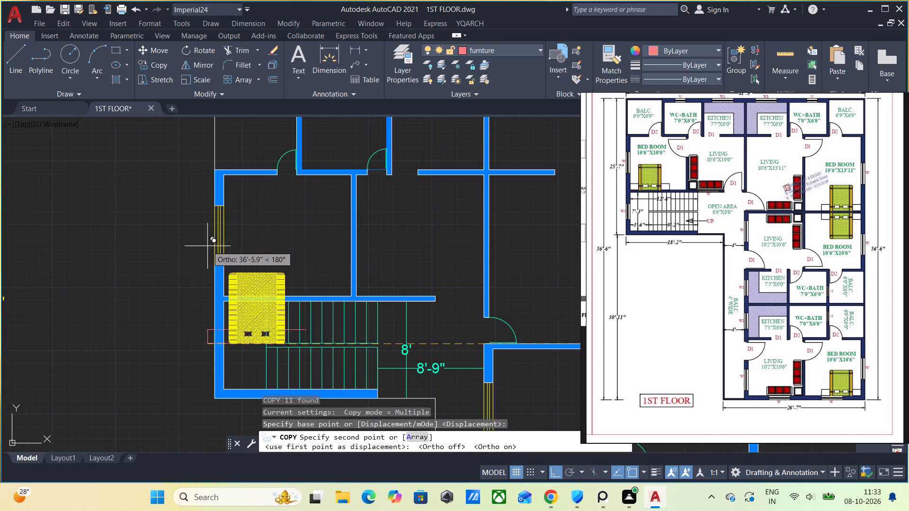
pyautogui.scroll(1, 209, 248)
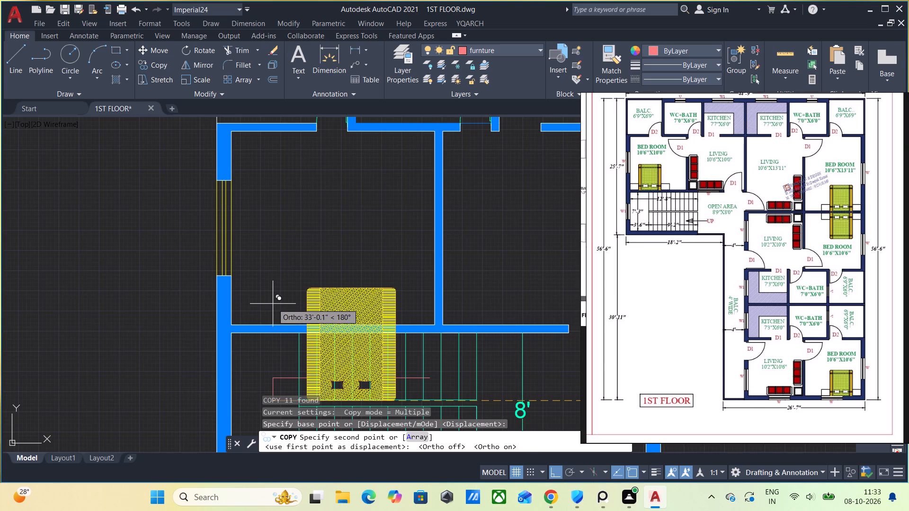
pyautogui.press('F8')
pyautogui.scroll(2, 265, 318)
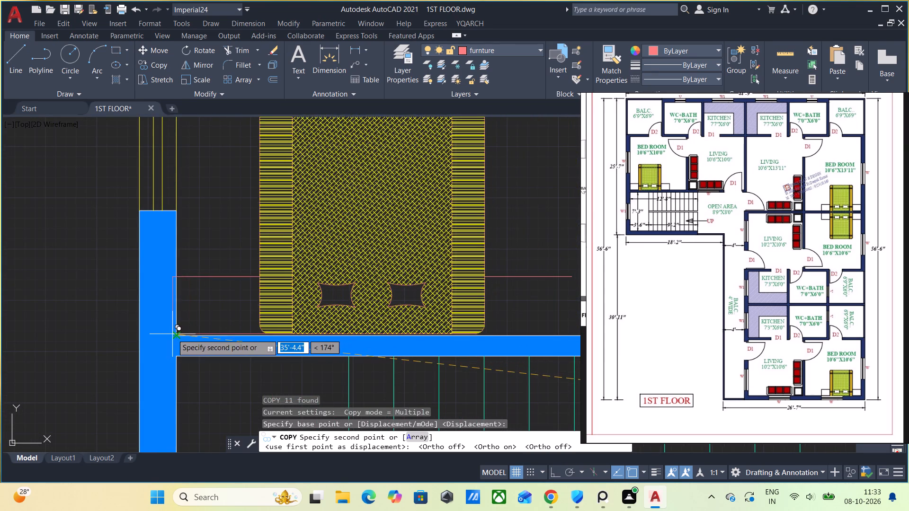
pyautogui.click(172, 334)
# Place another copy of the bed and side tables in the bottommost bedroom, its head edge on the bottom wall beside the window's edge.
pyautogui.scroll(-2, 271, 315)
pyautogui.scroll(-2, 319, 348)
pyautogui.moveTo(339, 361); pyautogui.dragTo(175, 225, button='middle')
pyautogui.moveTo(381, 356); pyautogui.dragTo(325, 264, button='middle')
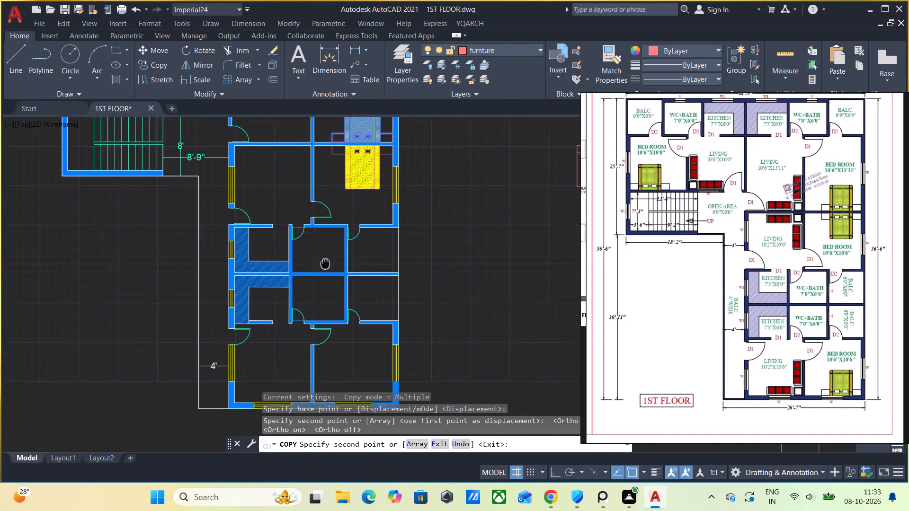
pyautogui.moveTo(325, 264); pyautogui.dragTo(312, 236, button='middle')
pyautogui.scroll(2, 343, 366)
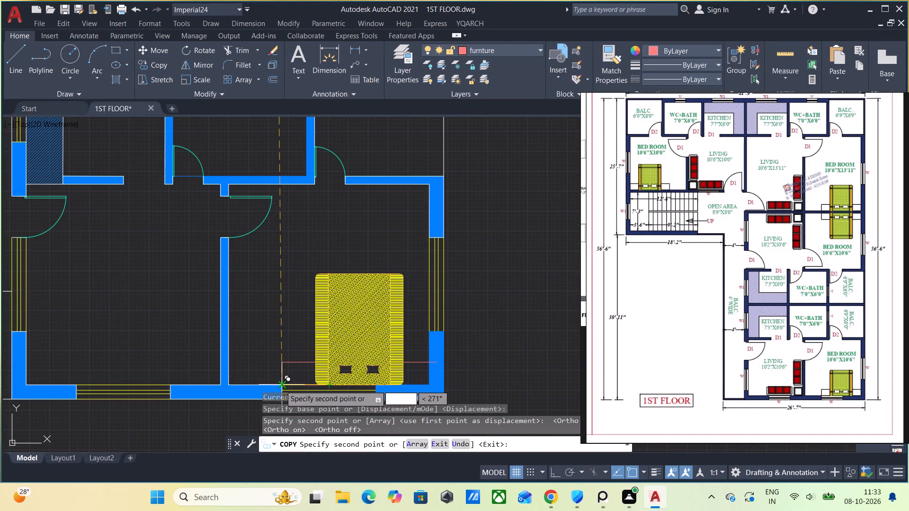
pyautogui.scroll(2, 278, 385)
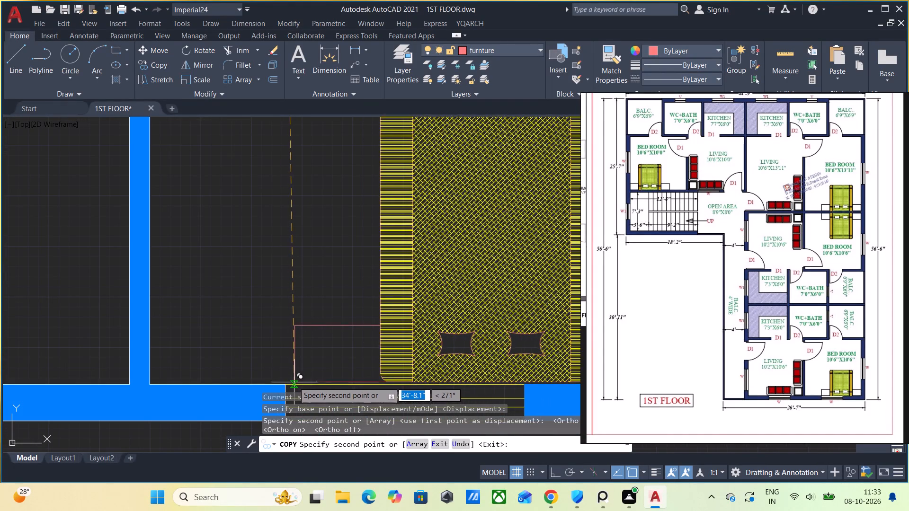
pyautogui.click(291, 386)
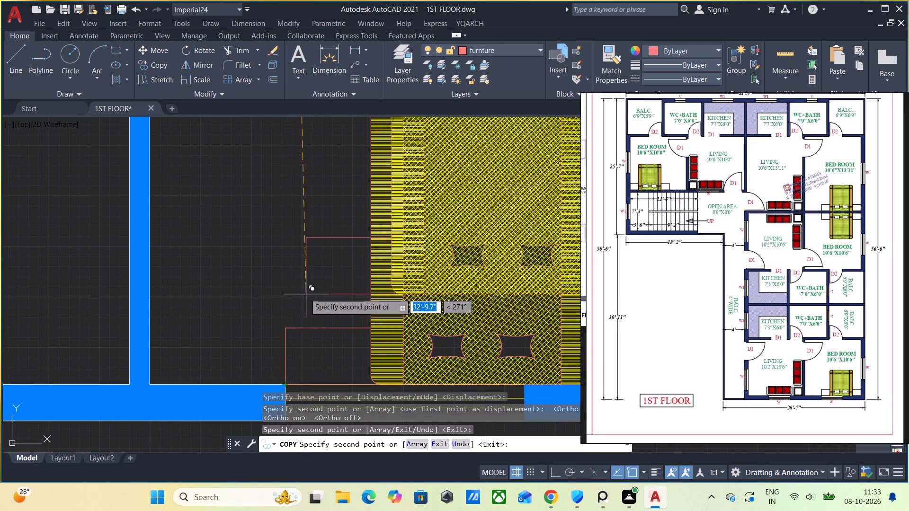
pyautogui.scroll(-3, 304, 293)
pyautogui.moveTo(290, 292); pyautogui.dragTo(256, 308, button='middle')
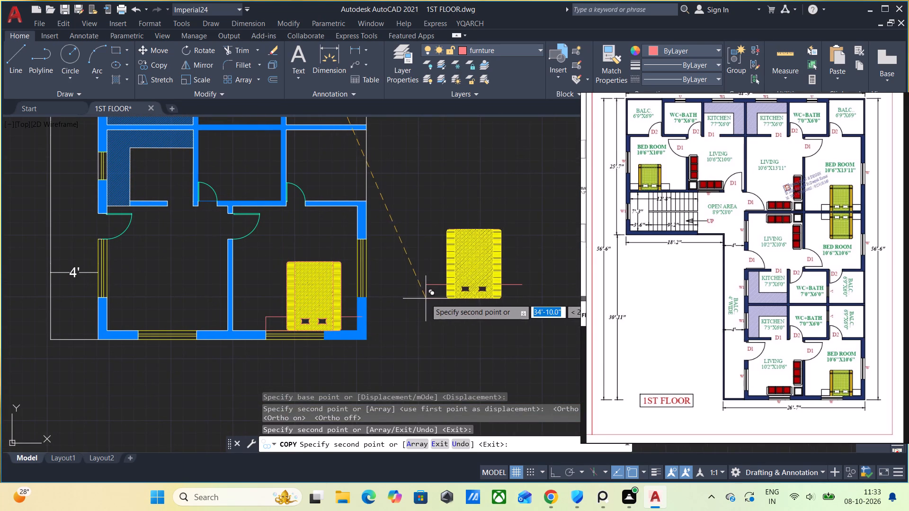
pyautogui.press('Escape')
# Move the bottommost bedroom's bed and side tables sideways so the overshooting side table line ends on the outer wall's inner face.
pyautogui.scroll(2, 354, 319)
pyautogui.click(340, 335)
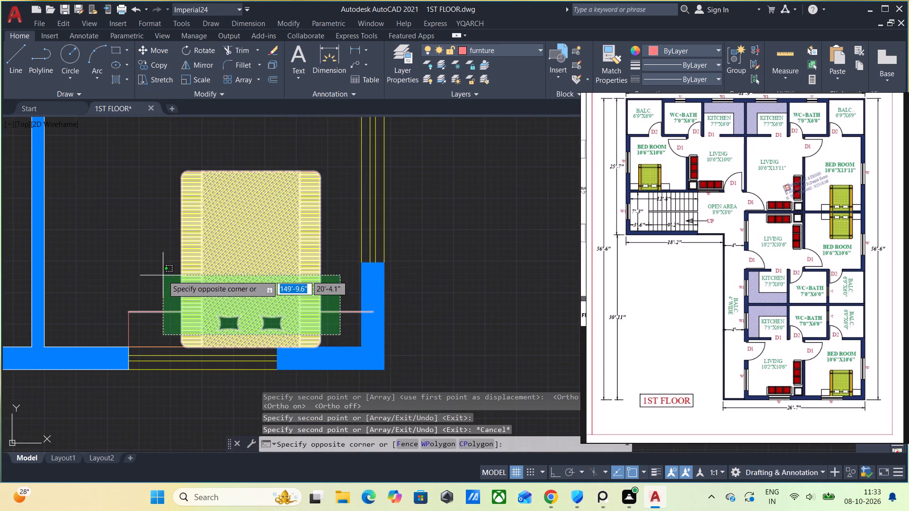
pyautogui.click(146, 269)
pyautogui.click(128, 332)
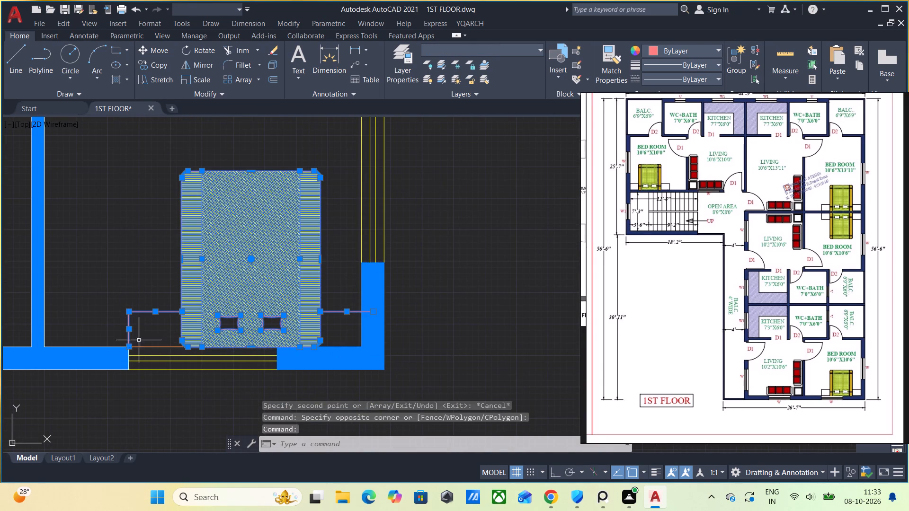
pyautogui.click(147, 348)
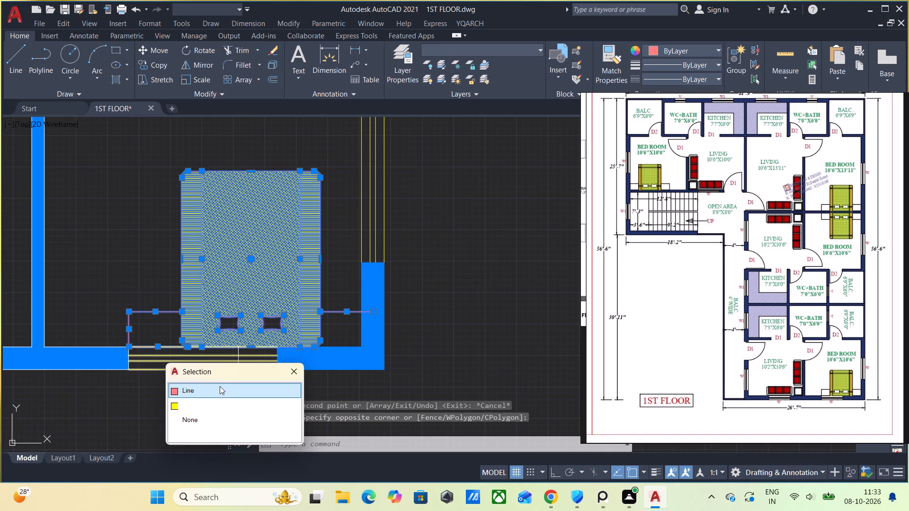
pyautogui.click(217, 388)
pyautogui.scroll(1, 366, 315)
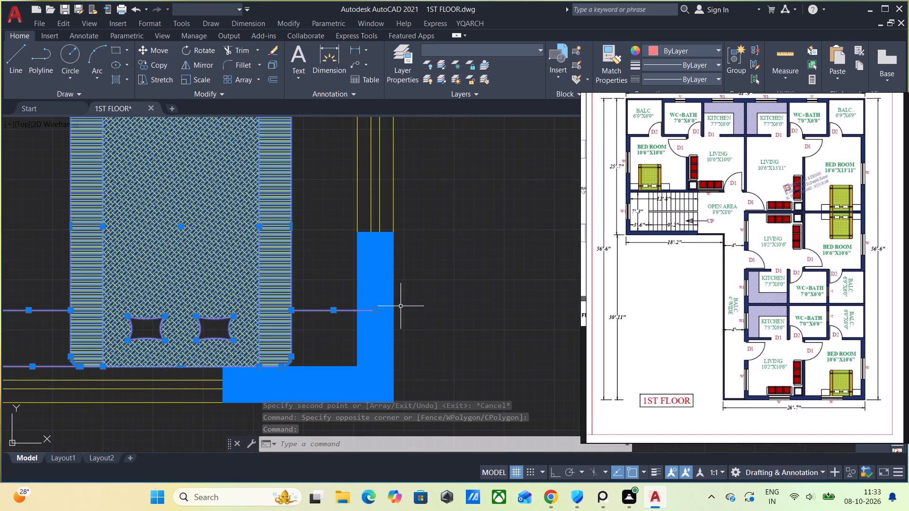
pyautogui.press('m')
pyautogui.press('Return')
pyautogui.scroll(1, 354, 324)
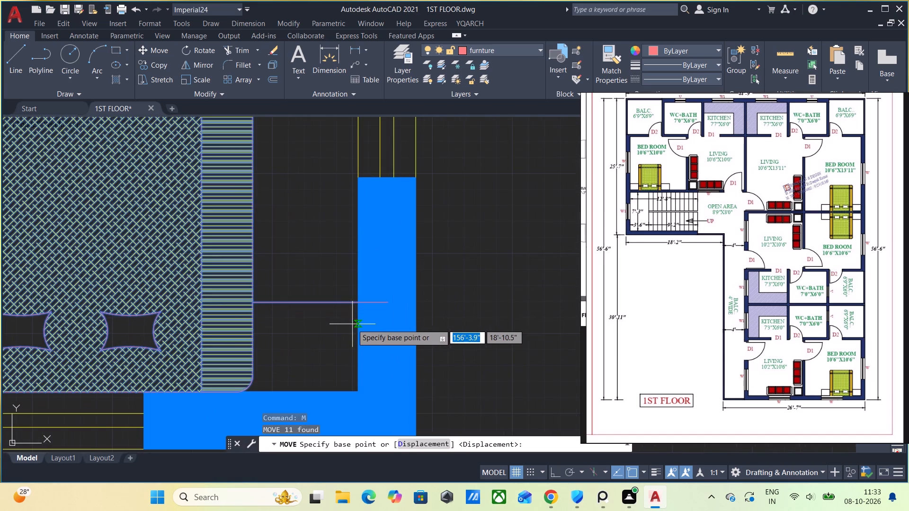
pyautogui.click(390, 300)
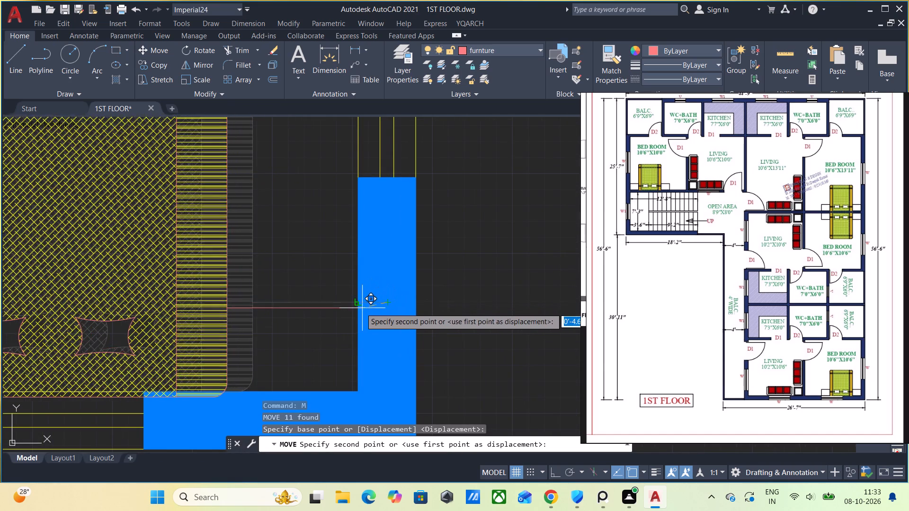
pyautogui.click(355, 302)
# Save the 1ST FLOOR drawing with the bed sets placed.
pyautogui.scroll(-3, 258, 314)
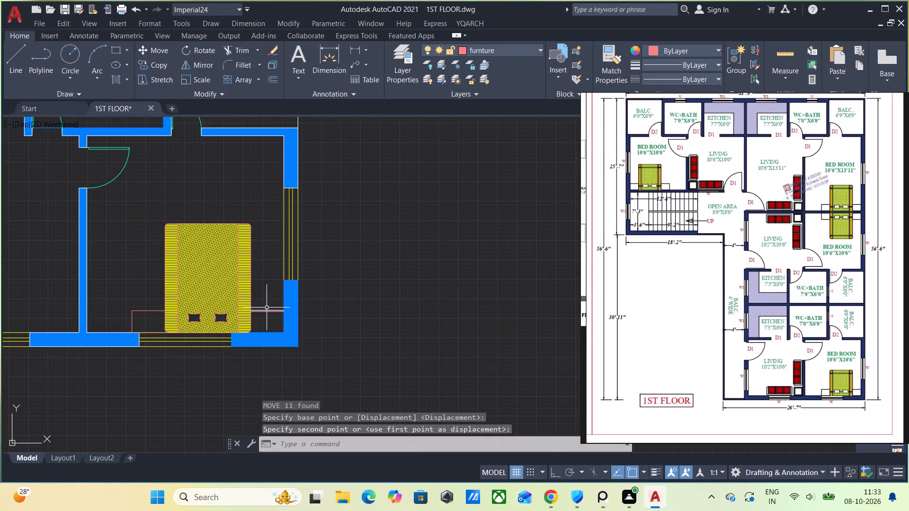
pyautogui.scroll(-2, 257, 272)
pyautogui.moveTo(282, 292); pyautogui.dragTo(421, 380, button='middle')
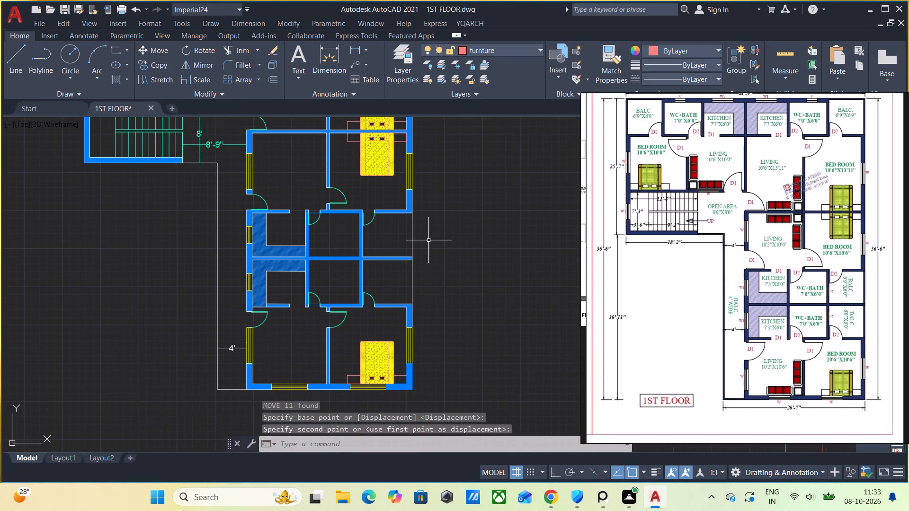
pyautogui.moveTo(428, 245); pyautogui.dragTo(446, 333, button='middle')
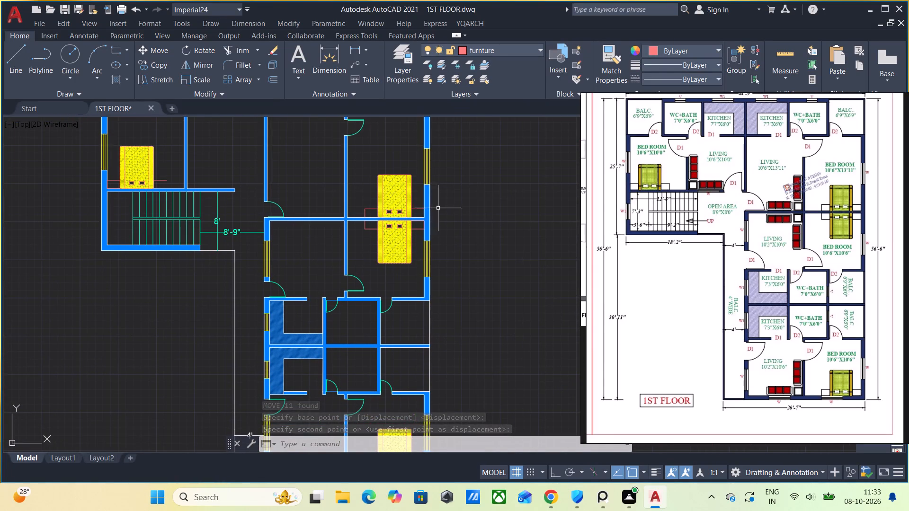
pyautogui.hotkey('ctrl', 's')
pyautogui.moveTo(460, 247); pyautogui.dragTo(477, 281, button='middle')
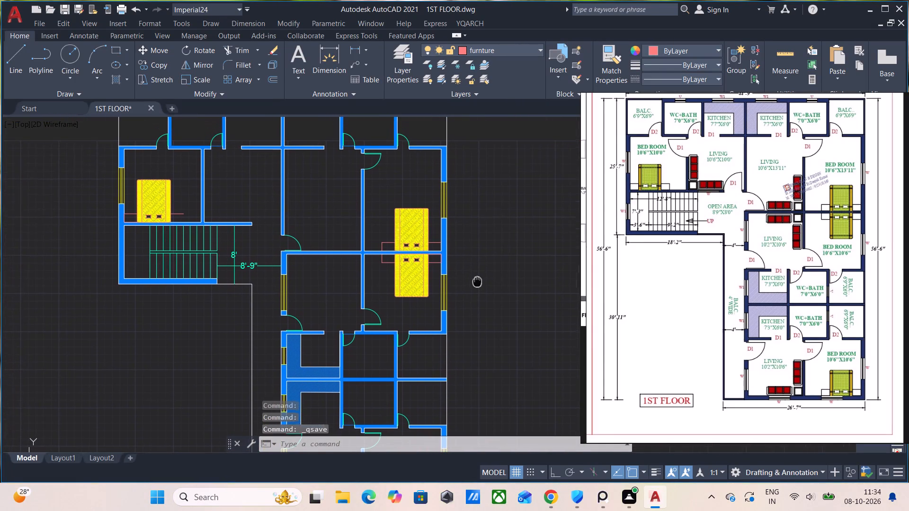
# Hatch the first seat cushion of the loose three-seat sofa beside the plan with the PLASTI pattern at scale 10.
pyautogui.moveTo(477, 281); pyautogui.dragTo(477, 281, button='middle')
pyautogui.scroll(1, 415, 232)
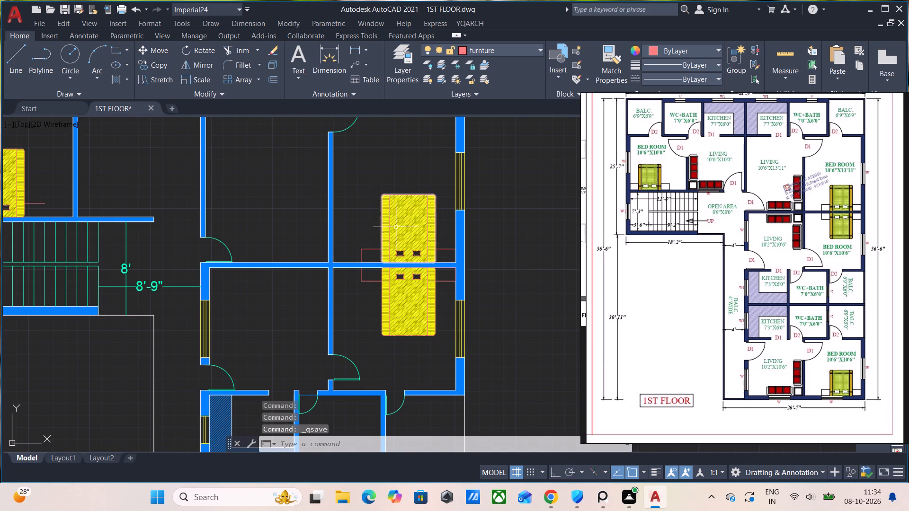
pyautogui.scroll(-2, 378, 341)
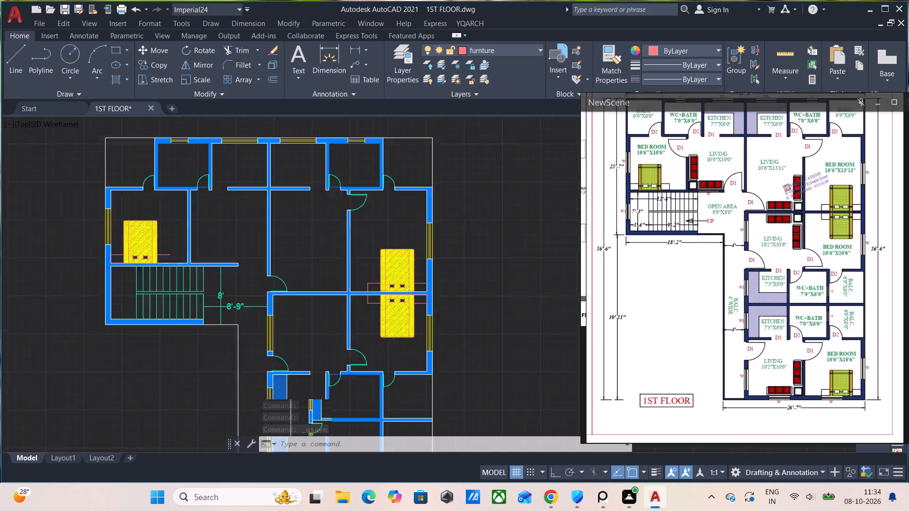
pyautogui.moveTo(514, 349); pyautogui.dragTo(341, 285, button='middle')
pyautogui.moveTo(365, 360); pyautogui.dragTo(390, 350, button='middle')
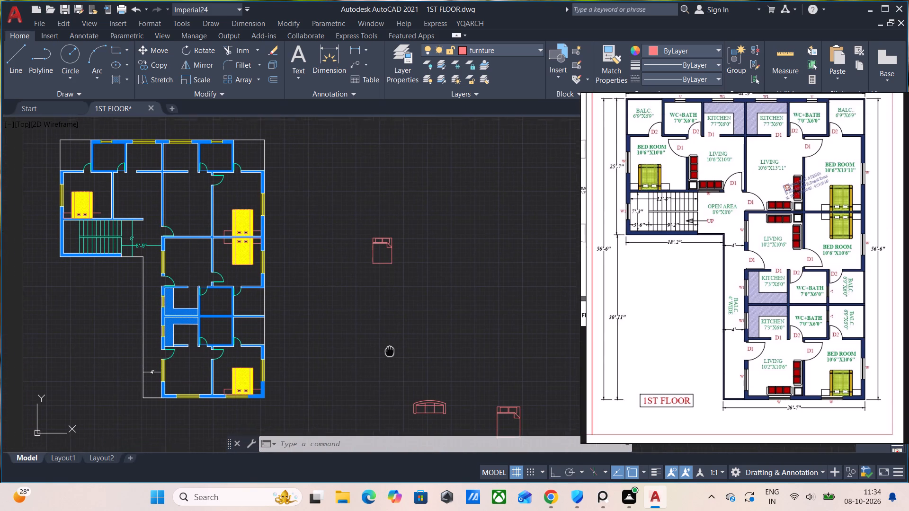
pyautogui.moveTo(390, 350); pyautogui.dragTo(411, 339, button='middle')
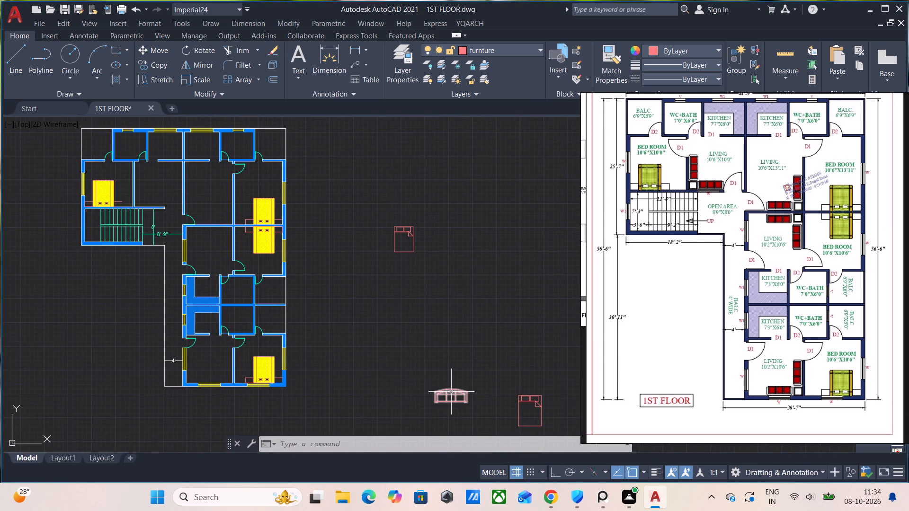
pyautogui.click(453, 393)
pyautogui.scroll(2, 473, 405)
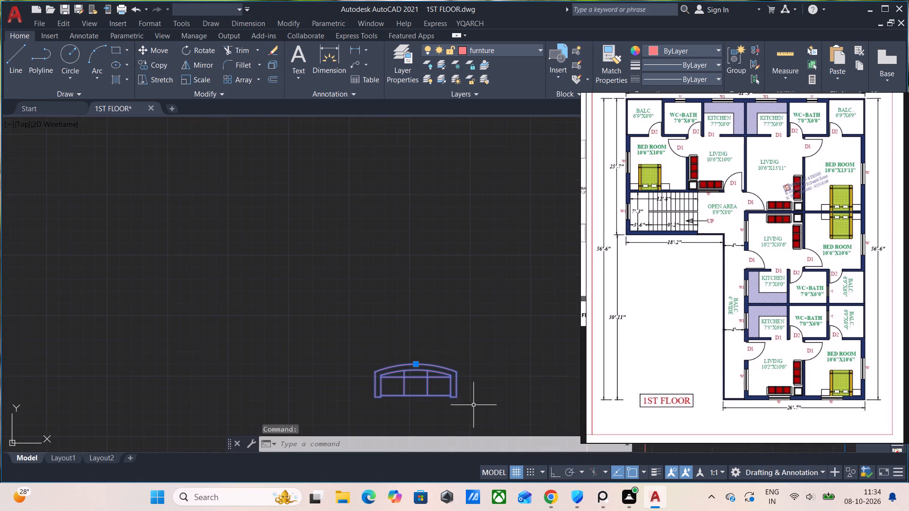
pyautogui.press('Escape')
pyautogui.press('h')
pyautogui.press('Return')
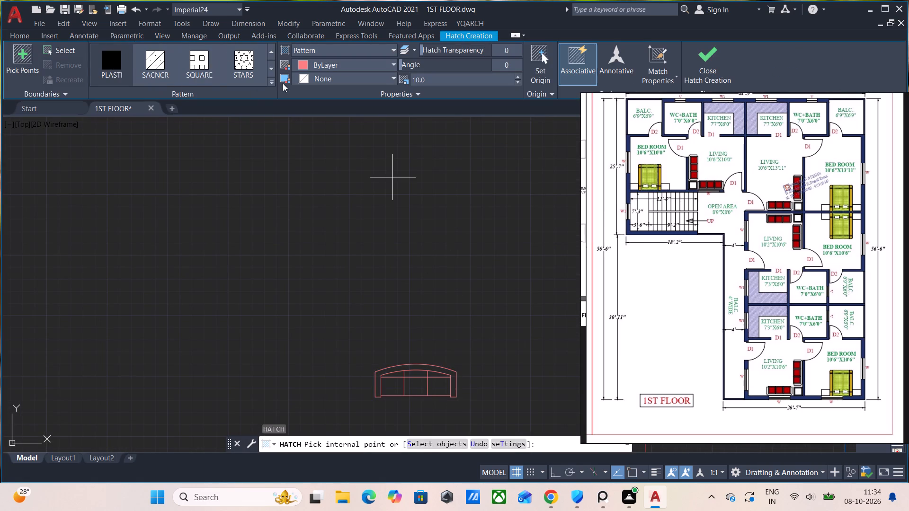
pyautogui.click(116, 69)
pyautogui.click(391, 385)
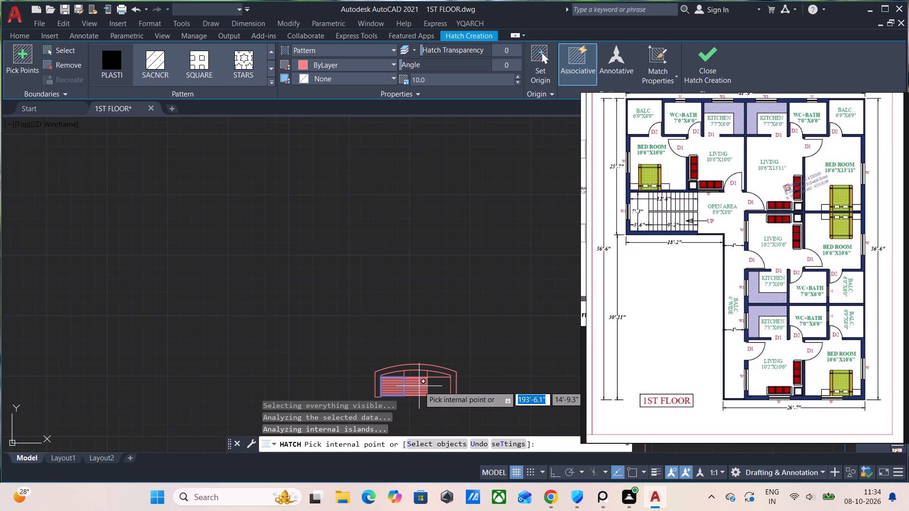
pyautogui.press('Escape')
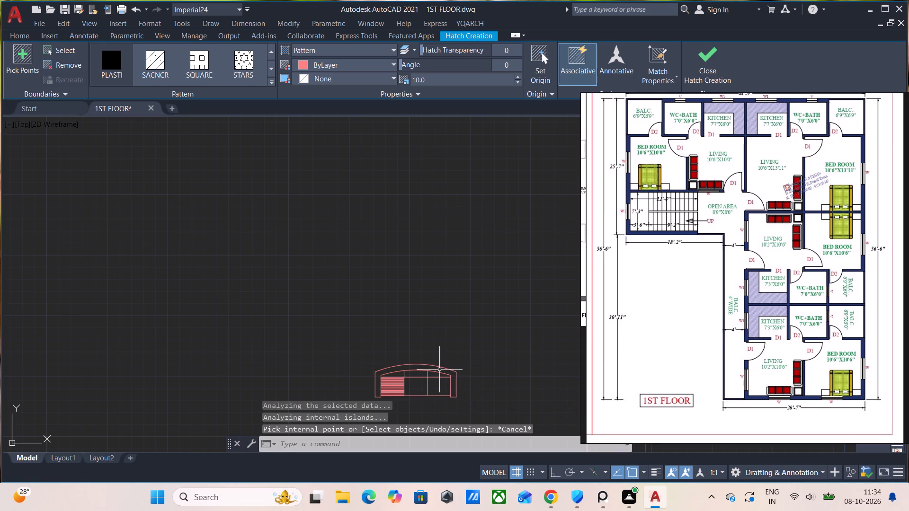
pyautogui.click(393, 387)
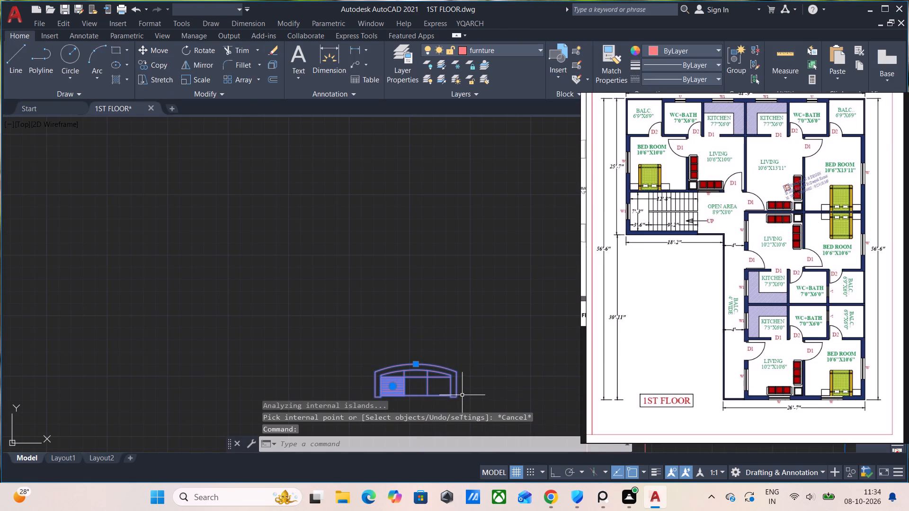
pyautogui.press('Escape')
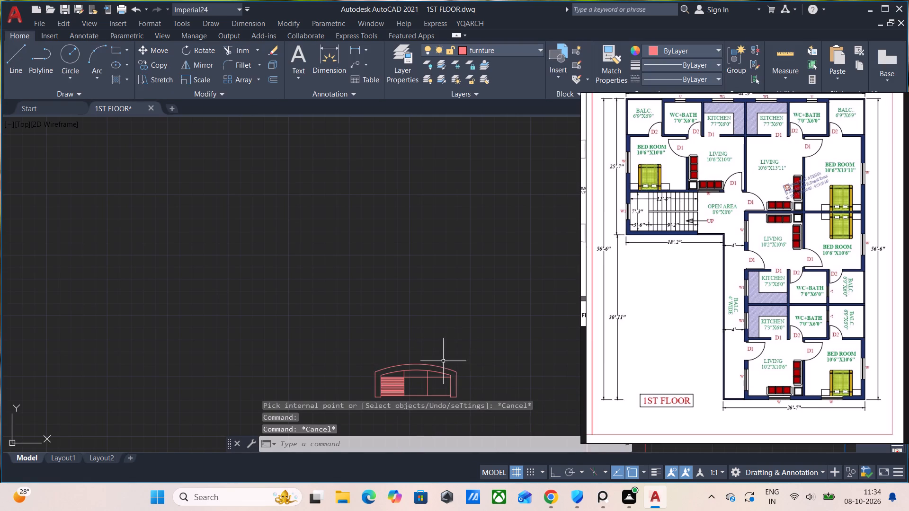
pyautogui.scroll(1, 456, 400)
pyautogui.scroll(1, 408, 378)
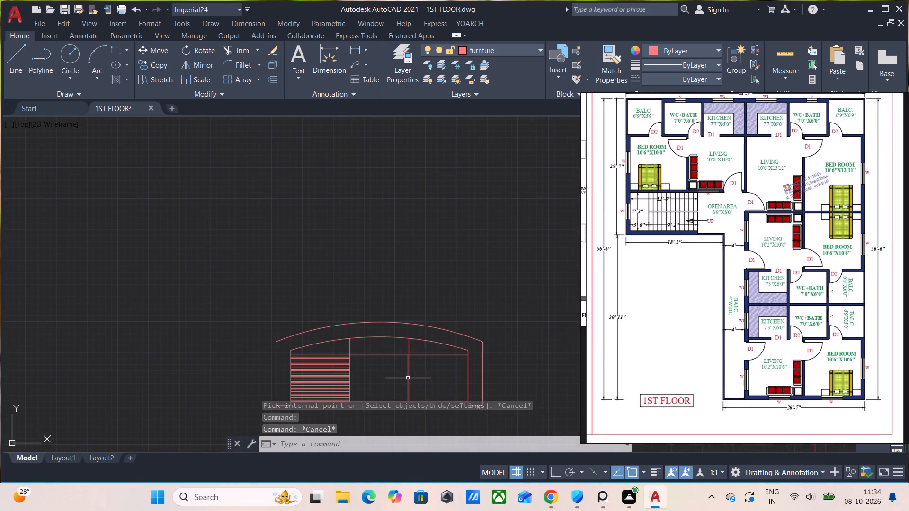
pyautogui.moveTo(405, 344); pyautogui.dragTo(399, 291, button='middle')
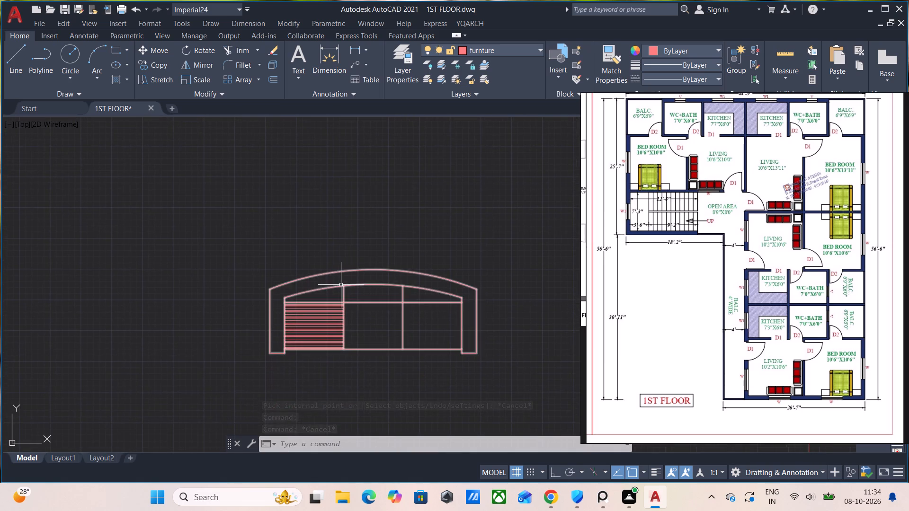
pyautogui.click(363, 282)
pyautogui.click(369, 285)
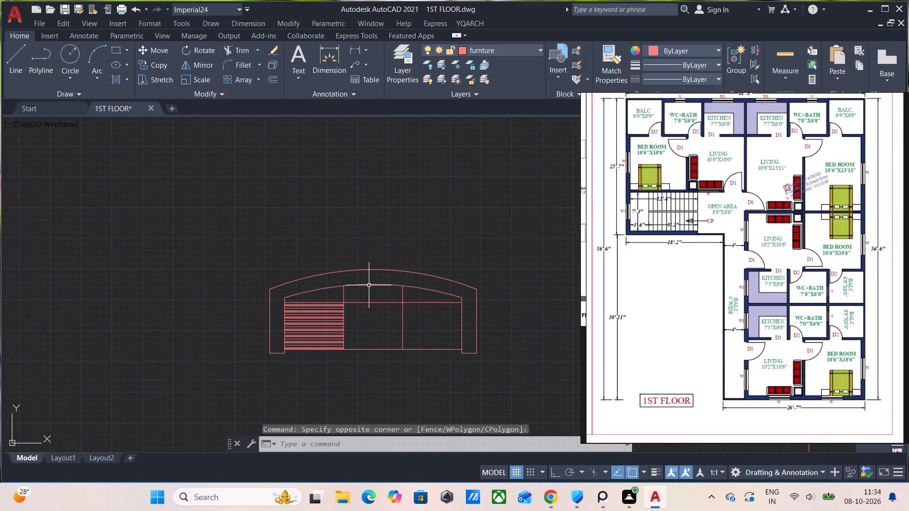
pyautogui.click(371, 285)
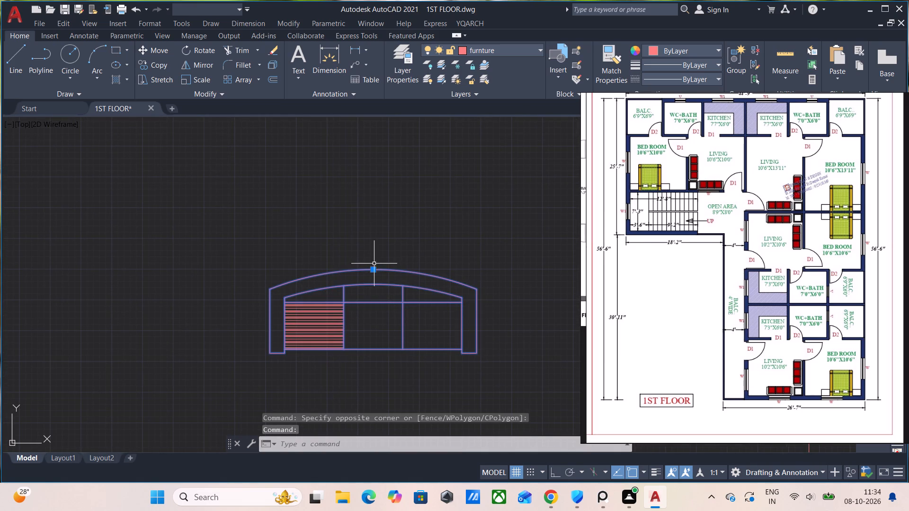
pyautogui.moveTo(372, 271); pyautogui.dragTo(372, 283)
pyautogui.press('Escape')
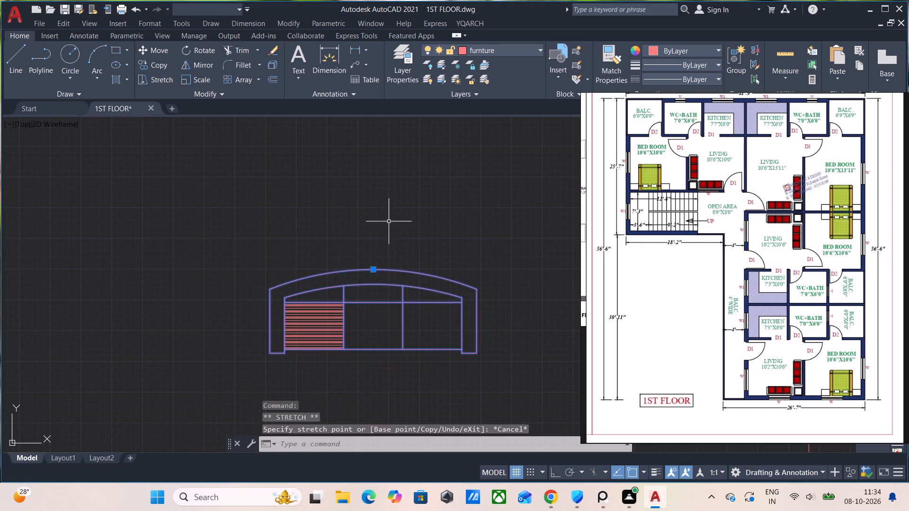
# Make WALL_FILL the current layer.
pyautogui.scroll(-2, 382, 221)
pyautogui.scroll(-3, 252, 252)
pyautogui.moveTo(250, 302); pyautogui.dragTo(303, 400, button='middle')
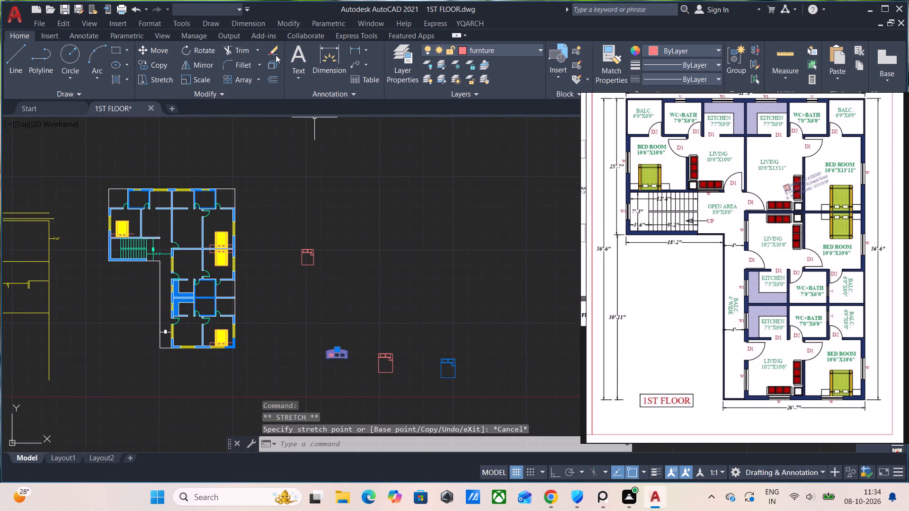
pyautogui.click(398, 52)
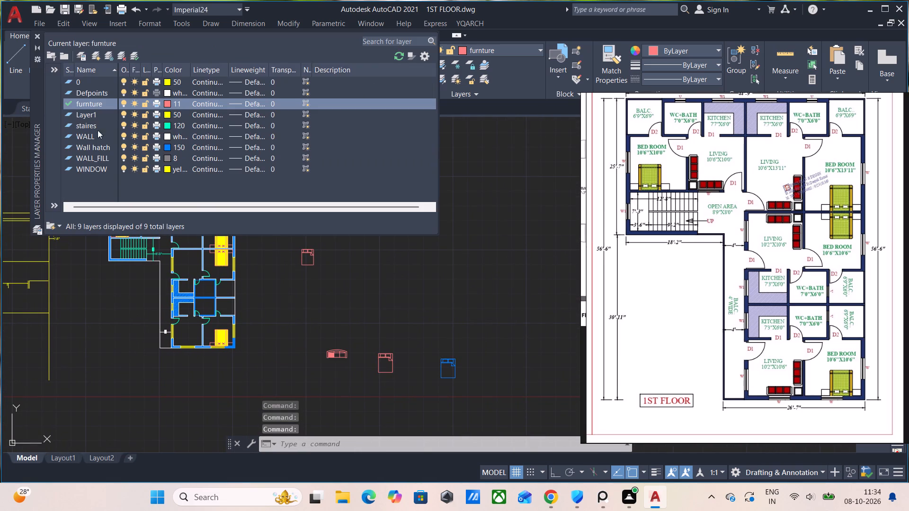
pyautogui.click(86, 126)
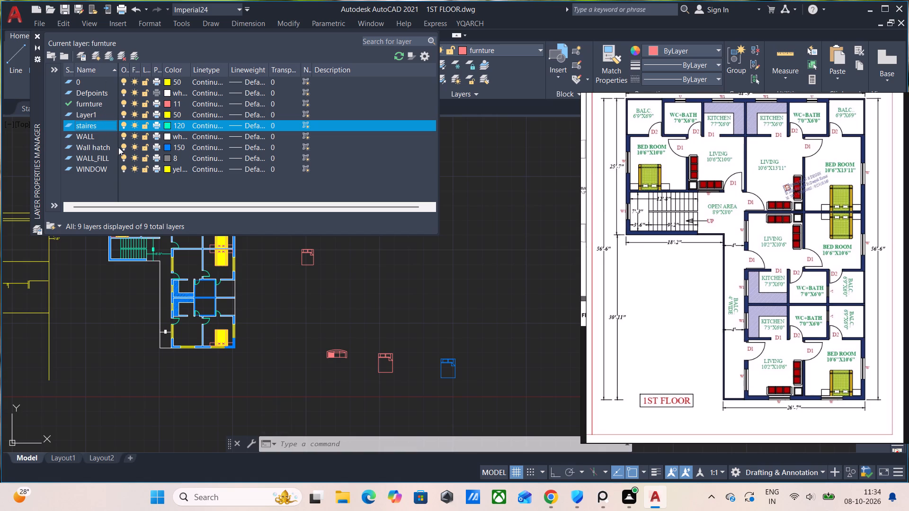
pyautogui.click(88, 159)
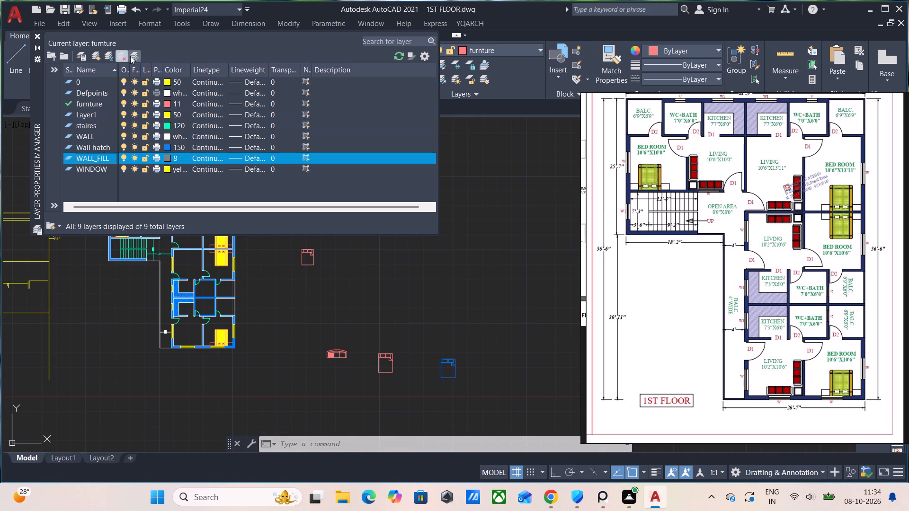
pyautogui.click(130, 56)
pyautogui.click(38, 35)
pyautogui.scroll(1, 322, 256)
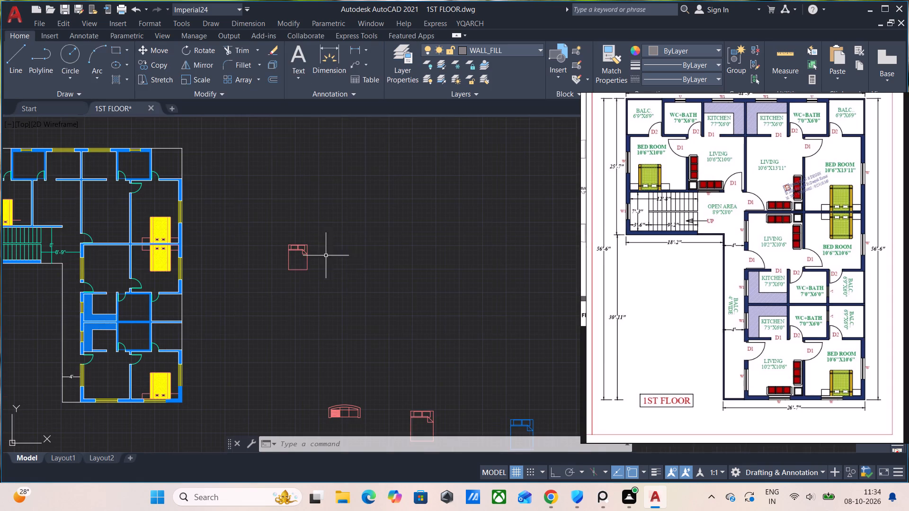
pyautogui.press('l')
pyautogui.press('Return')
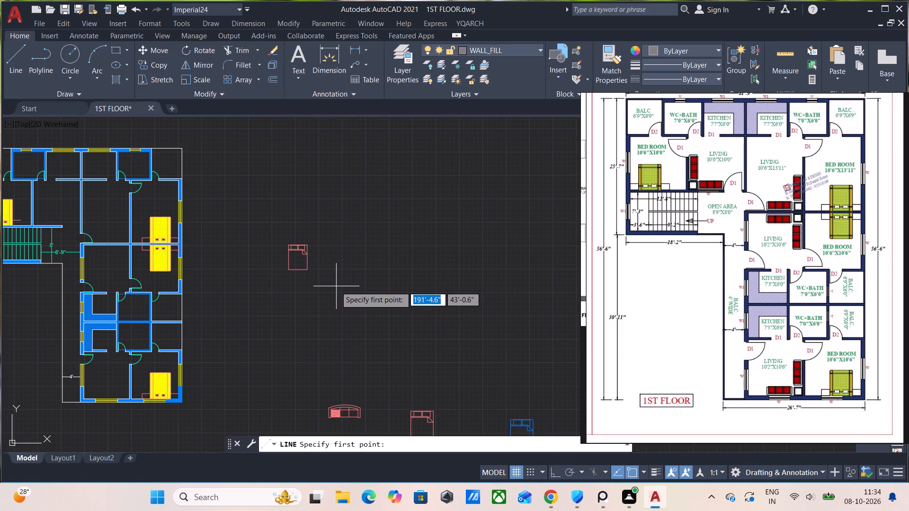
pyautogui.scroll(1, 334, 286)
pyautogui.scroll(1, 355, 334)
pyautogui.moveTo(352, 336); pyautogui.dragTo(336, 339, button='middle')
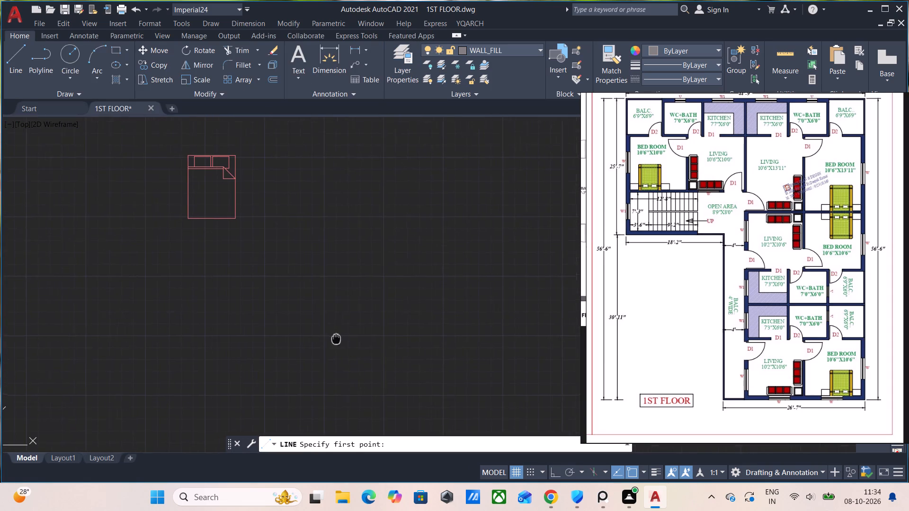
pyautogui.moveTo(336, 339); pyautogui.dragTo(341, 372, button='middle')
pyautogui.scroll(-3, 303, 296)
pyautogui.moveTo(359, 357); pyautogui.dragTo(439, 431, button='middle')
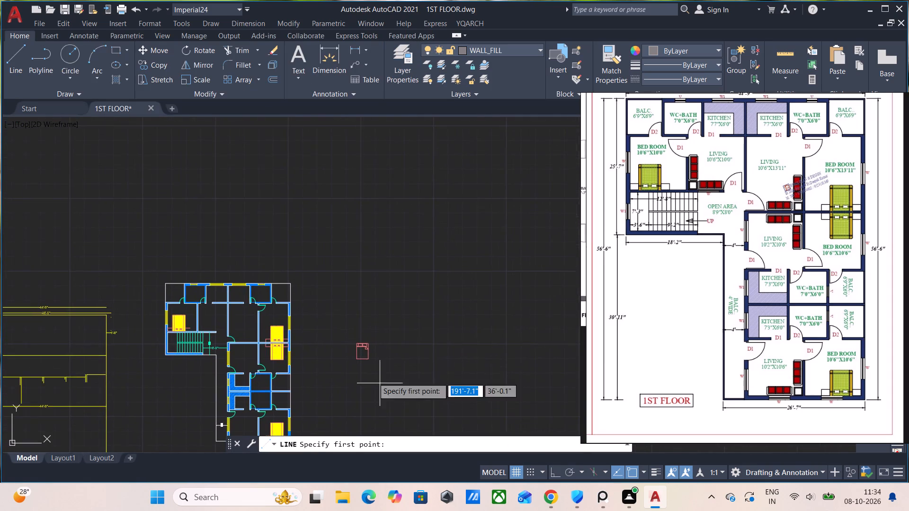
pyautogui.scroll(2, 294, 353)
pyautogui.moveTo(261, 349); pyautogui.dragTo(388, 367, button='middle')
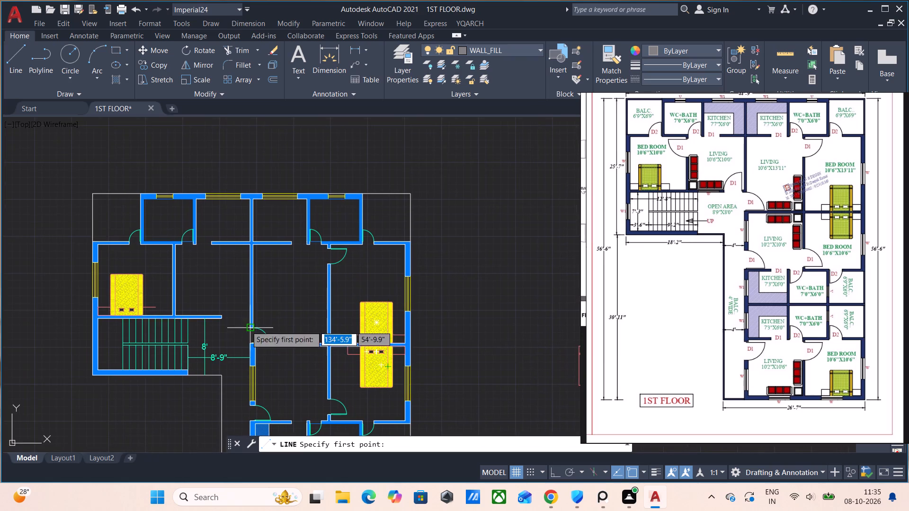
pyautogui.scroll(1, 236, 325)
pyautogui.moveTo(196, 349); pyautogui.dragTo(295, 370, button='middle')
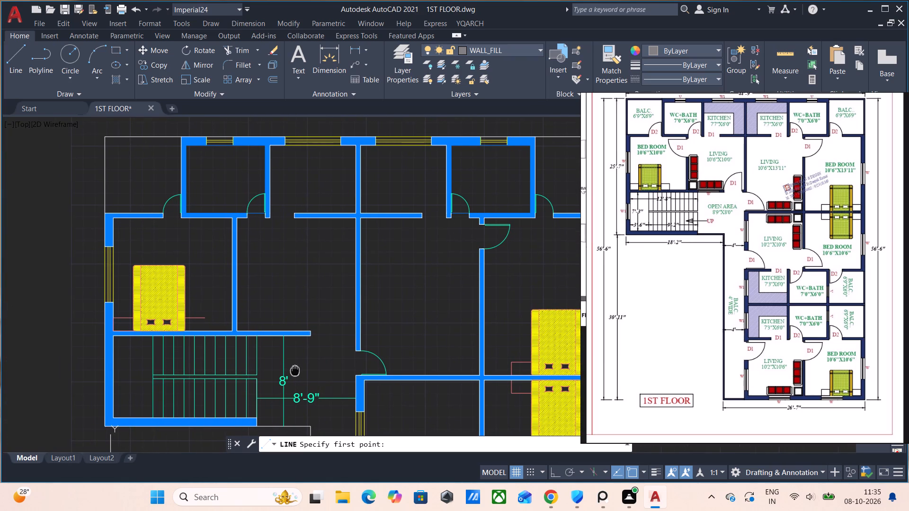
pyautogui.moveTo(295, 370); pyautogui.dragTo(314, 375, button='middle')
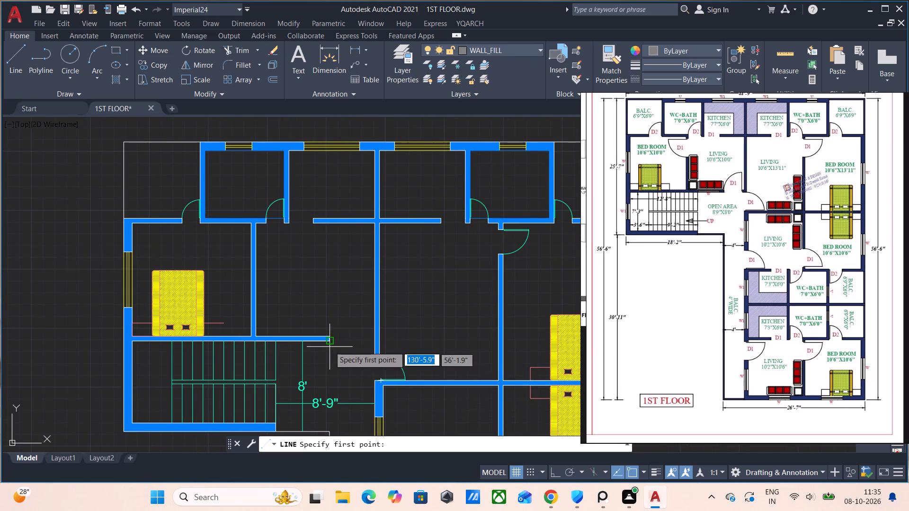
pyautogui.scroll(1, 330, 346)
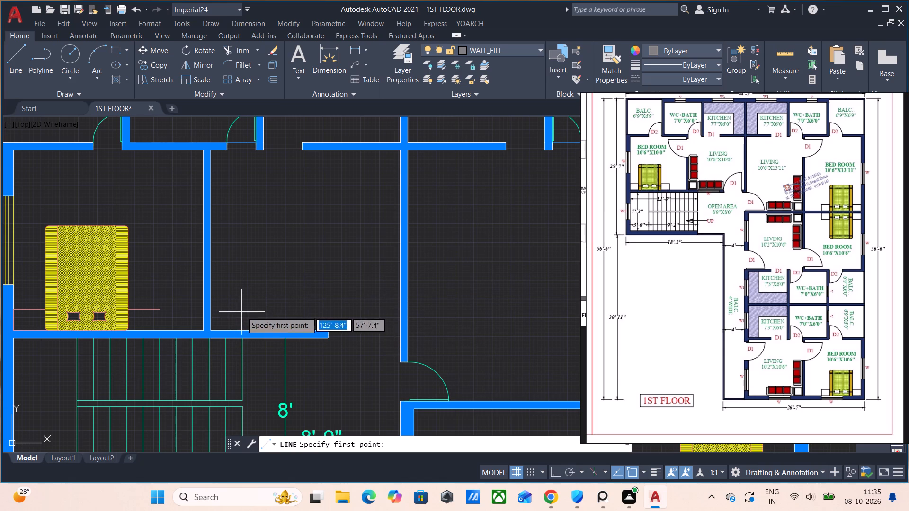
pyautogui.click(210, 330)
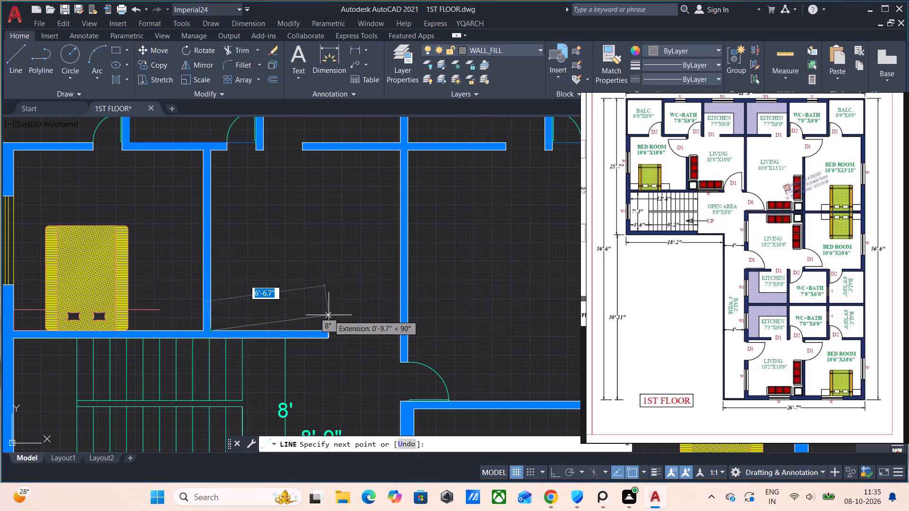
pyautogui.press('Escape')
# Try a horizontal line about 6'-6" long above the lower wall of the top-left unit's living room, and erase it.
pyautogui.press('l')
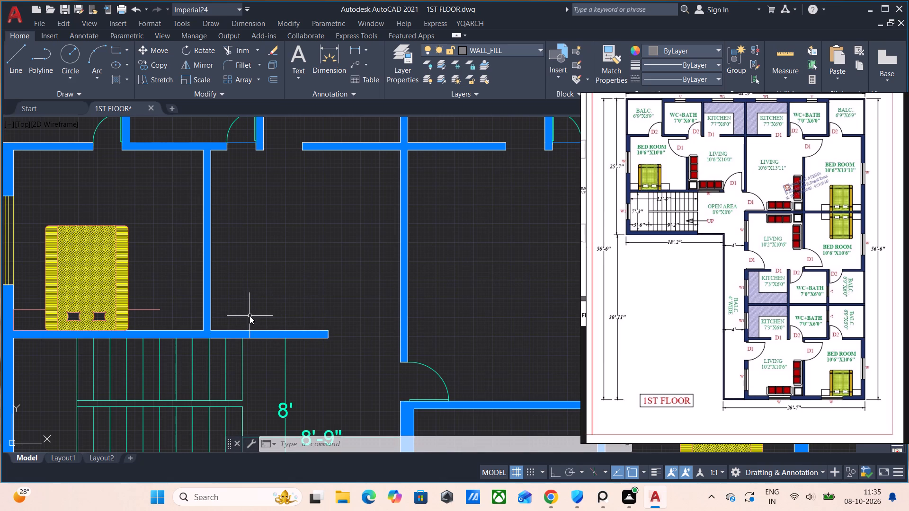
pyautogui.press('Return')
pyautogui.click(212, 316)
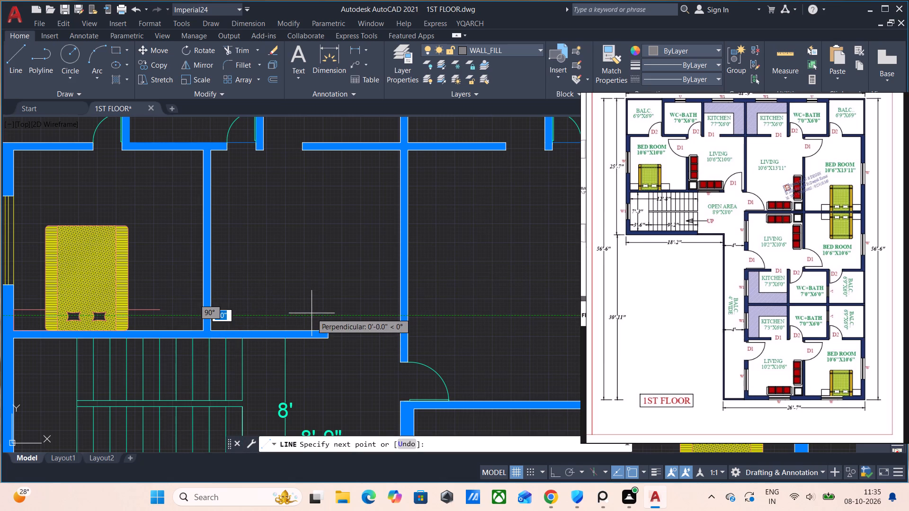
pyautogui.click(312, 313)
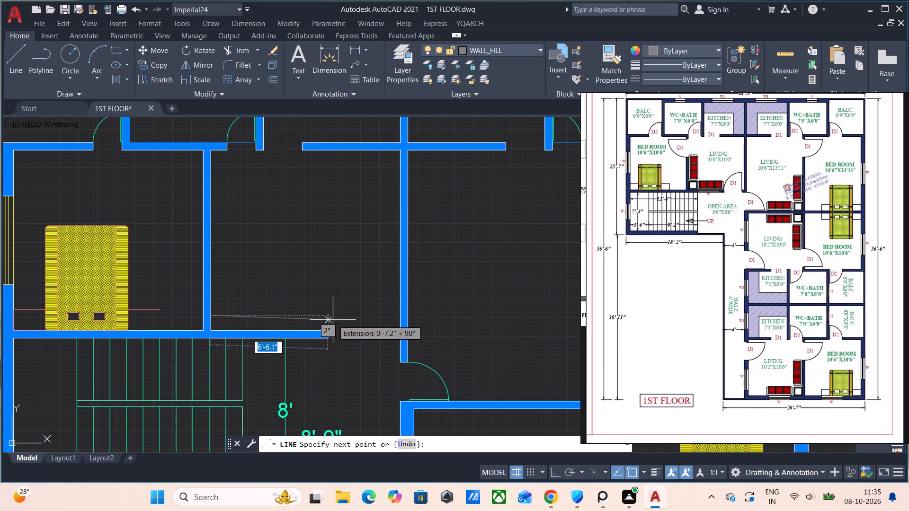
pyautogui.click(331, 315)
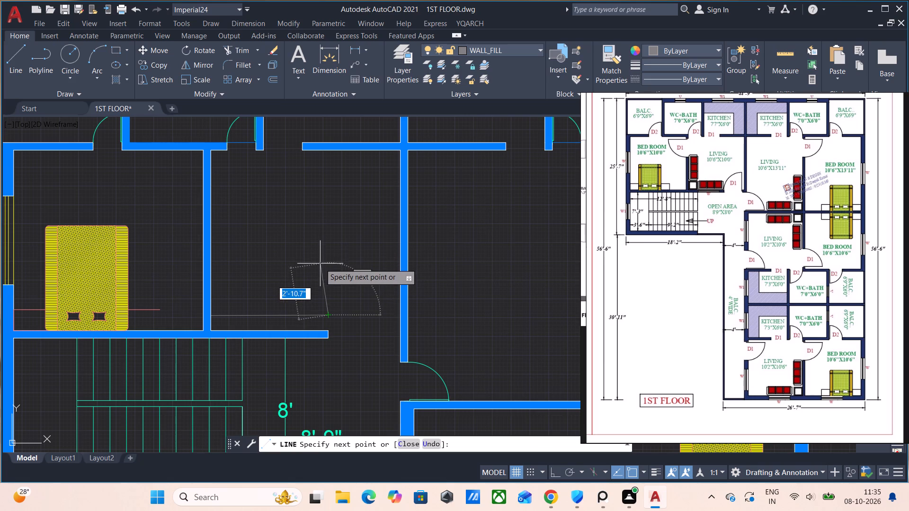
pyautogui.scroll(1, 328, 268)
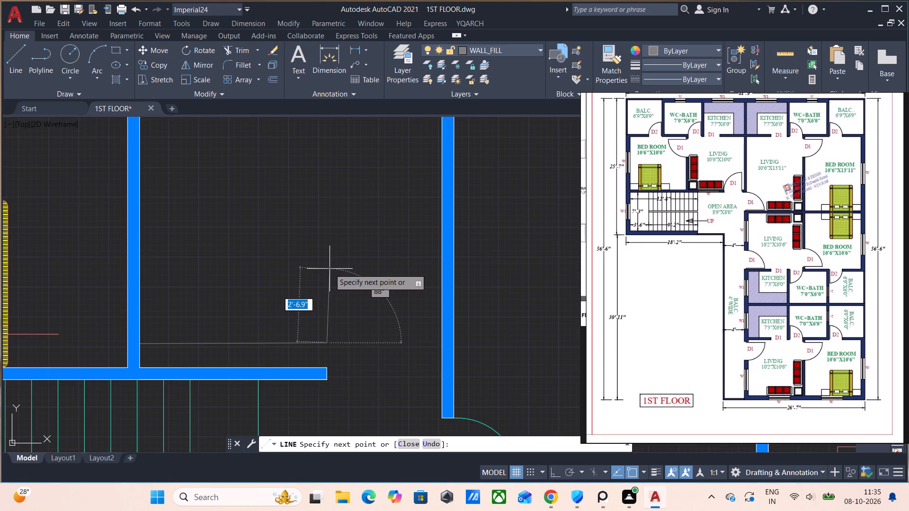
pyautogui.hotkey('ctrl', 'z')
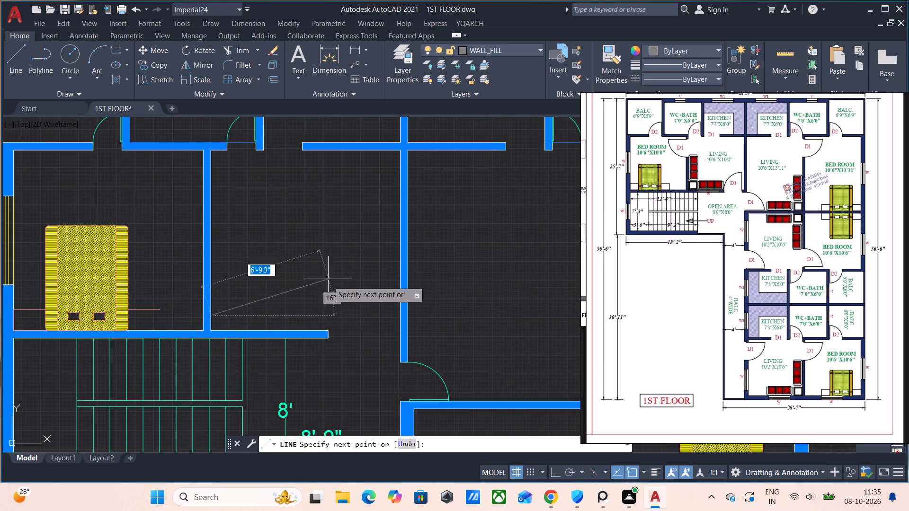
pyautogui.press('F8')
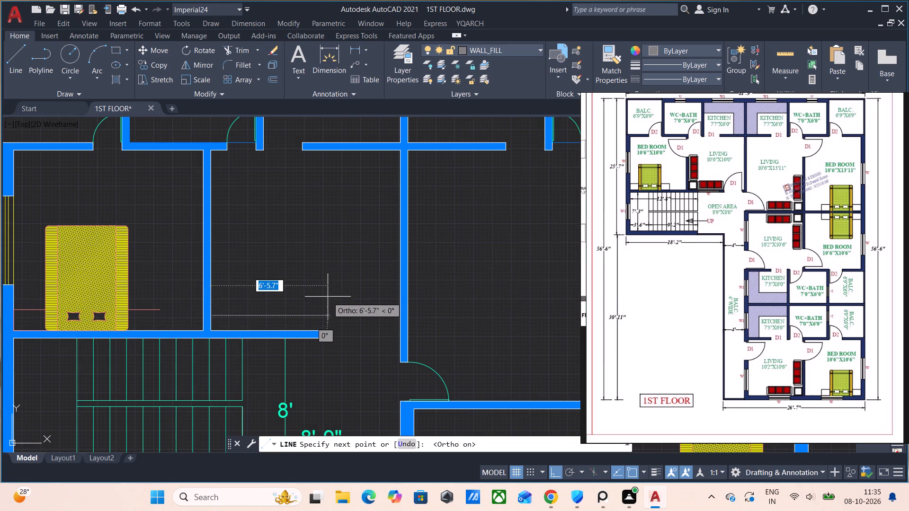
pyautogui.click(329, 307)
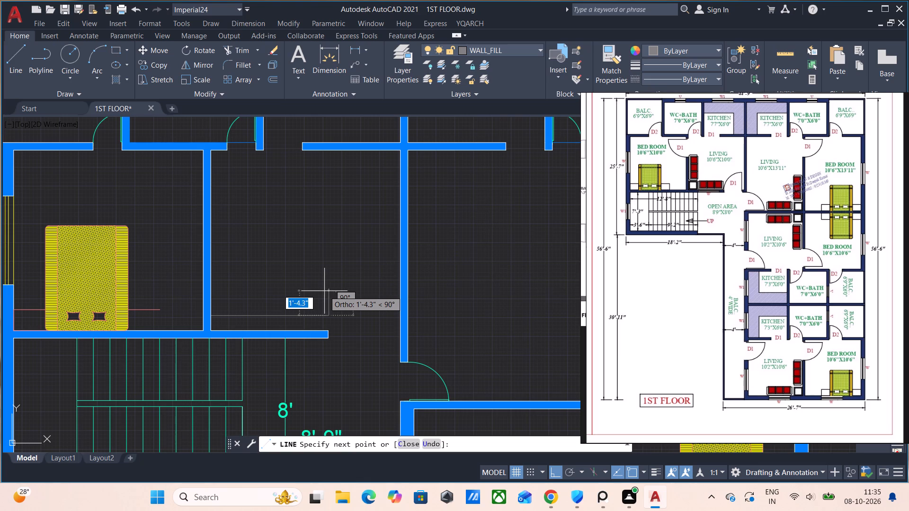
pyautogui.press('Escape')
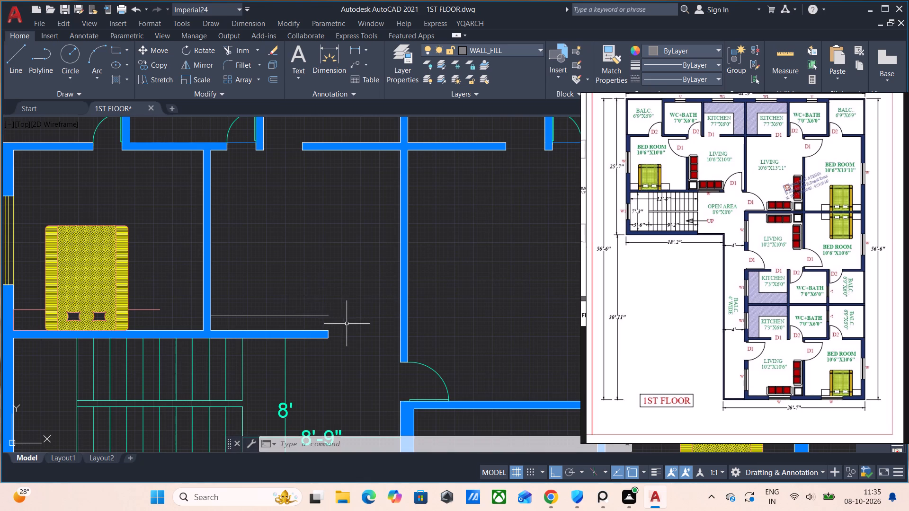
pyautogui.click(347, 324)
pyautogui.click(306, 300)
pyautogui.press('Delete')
# Delete the loose hatched three-seat sofa beside the plan.
pyautogui.scroll(-3, 274, 171)
pyautogui.moveTo(477, 369); pyautogui.dragTo(398, 365, button='middle')
pyautogui.scroll(2, 512, 404)
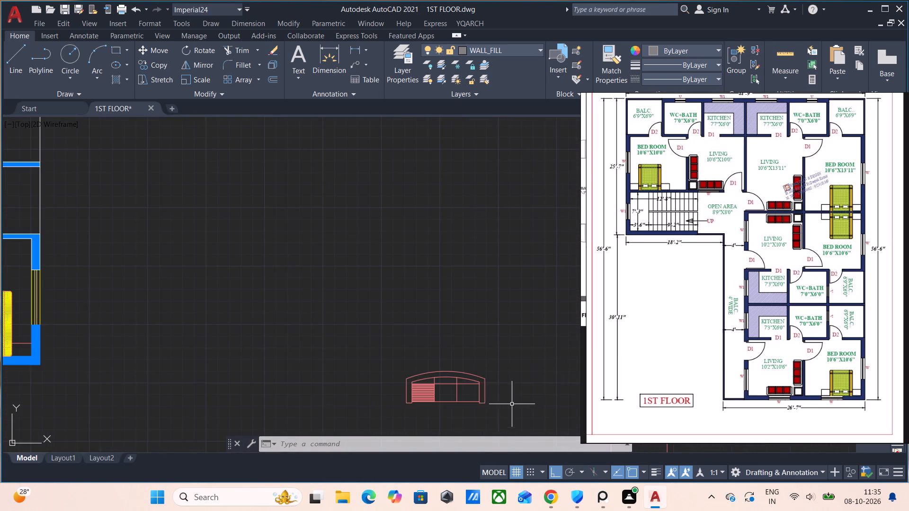
pyautogui.scroll(2, 430, 399)
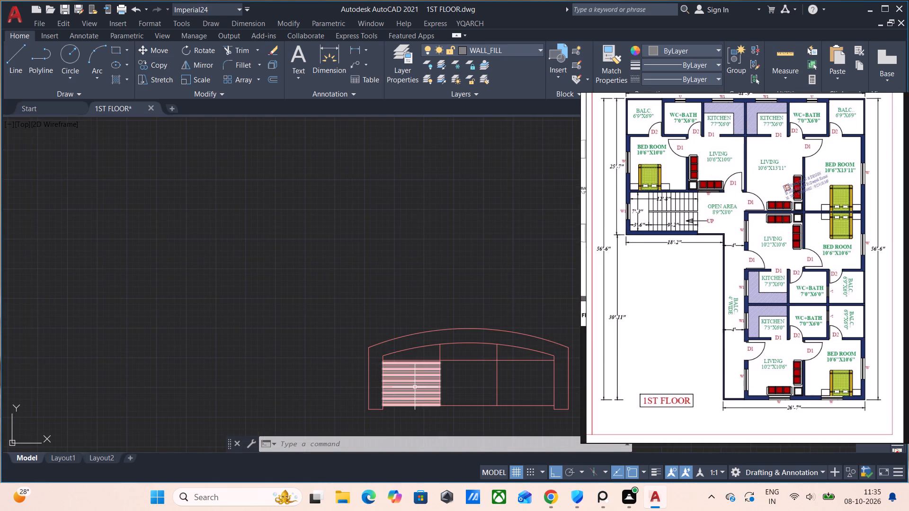
pyautogui.click(414, 387)
pyautogui.press('Delete')
# Insert the Sofa - Roundback 7 ft. block from Home - Space Planner.dwg in the empty area beside the plan, near the yellow outline.
pyautogui.scroll(-2, 416, 379)
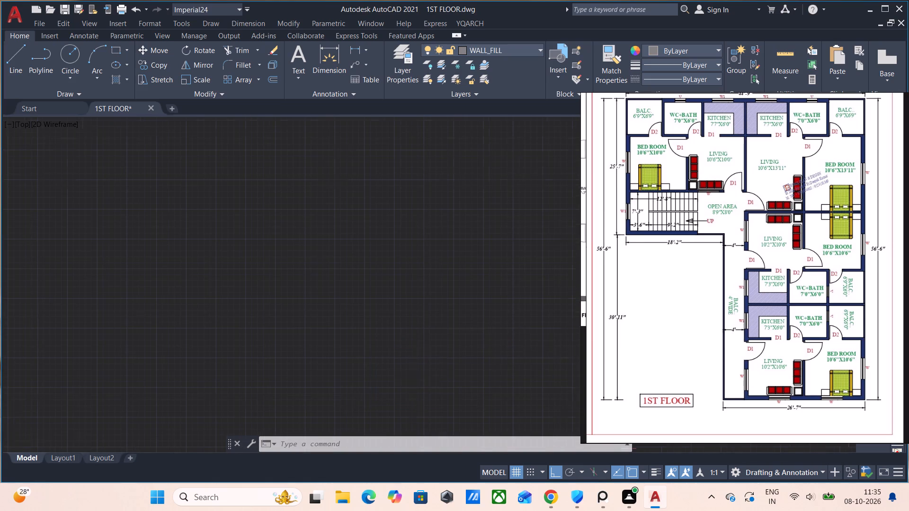
pyautogui.scroll(-3, 416, 379)
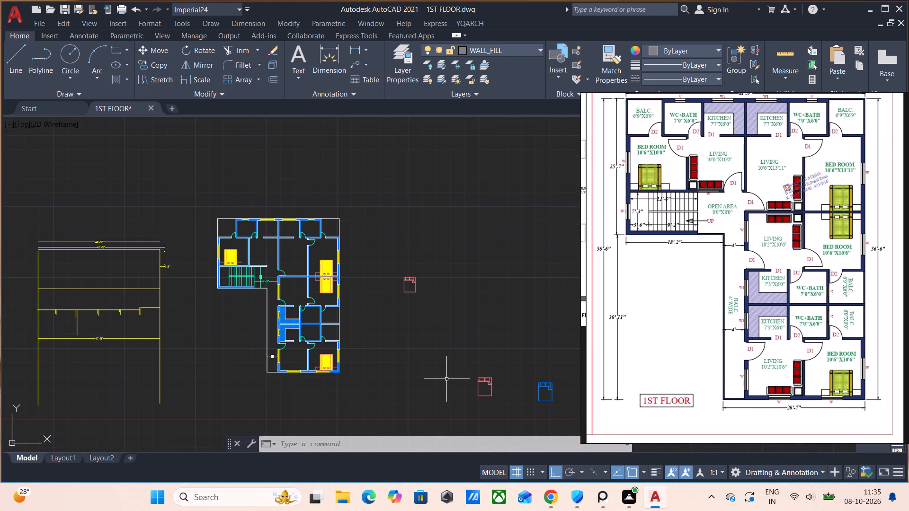
pyautogui.hotkey('ctrl', '2')
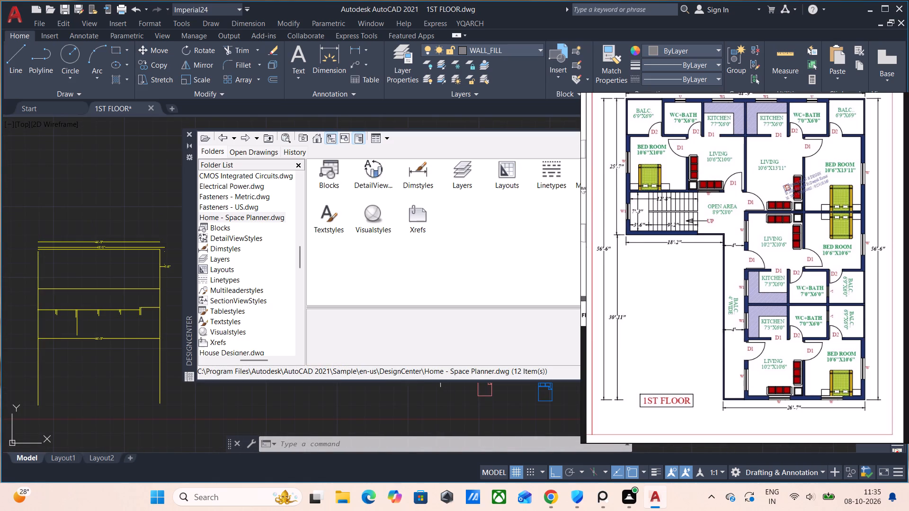
pyautogui.doubleClick(326, 167)
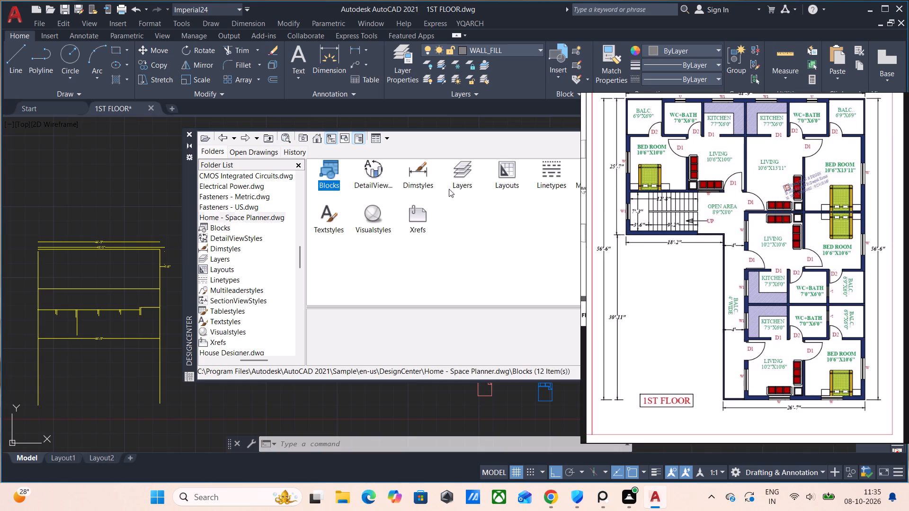
pyautogui.rightClick(485, 252)
pyautogui.click(661, 252)
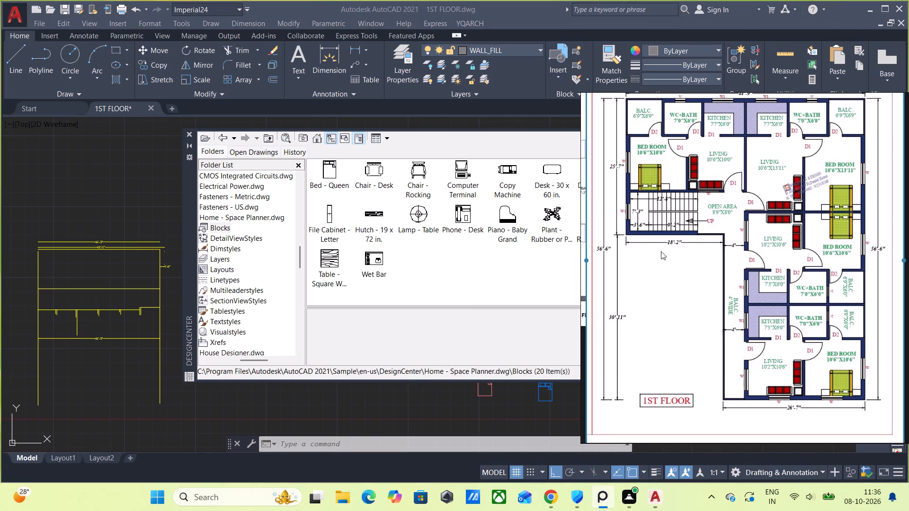
pyautogui.moveTo(661, 251); pyautogui.dragTo(843, 260, button='right')
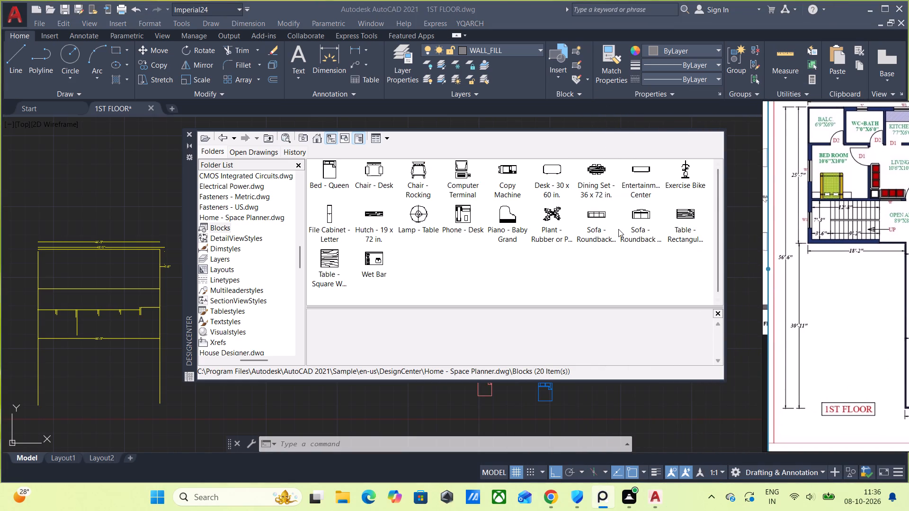
pyautogui.click(597, 214)
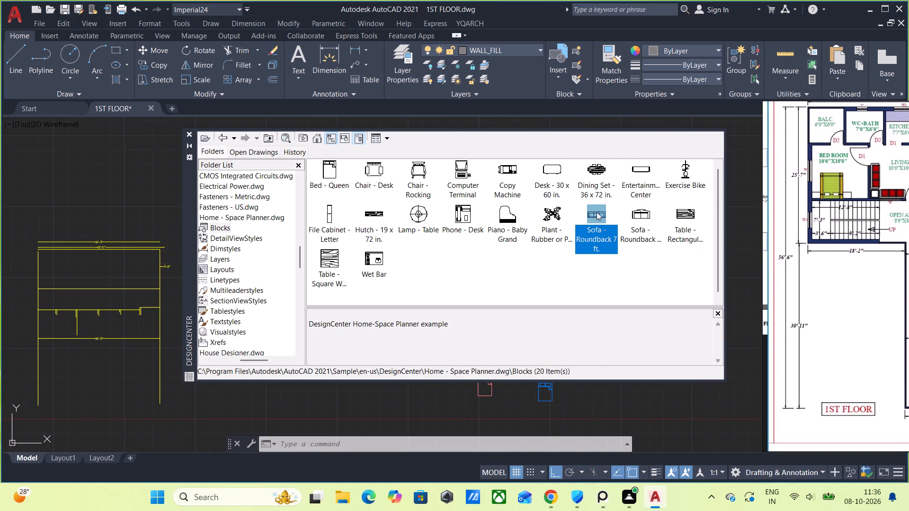
pyautogui.moveTo(597, 212); pyautogui.dragTo(146, 369)
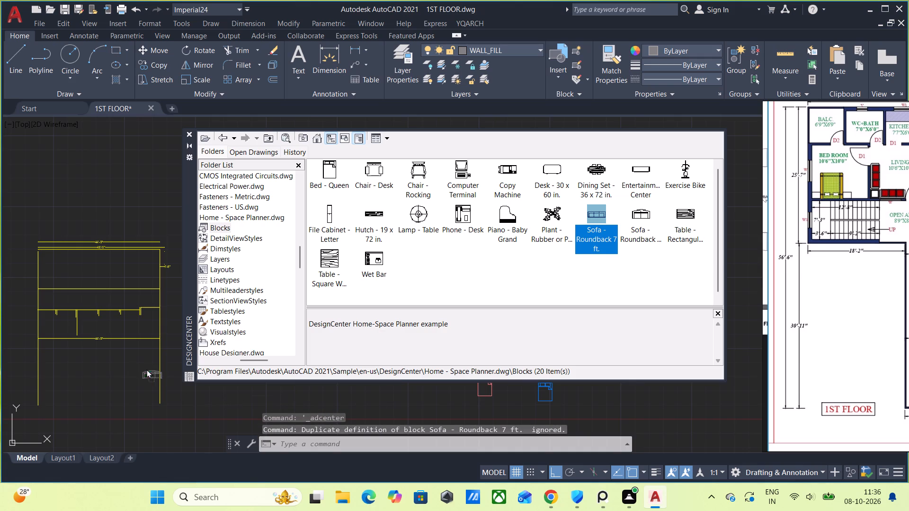
pyautogui.moveTo(146, 369); pyautogui.dragTo(115, 370)
pyautogui.click(114, 370)
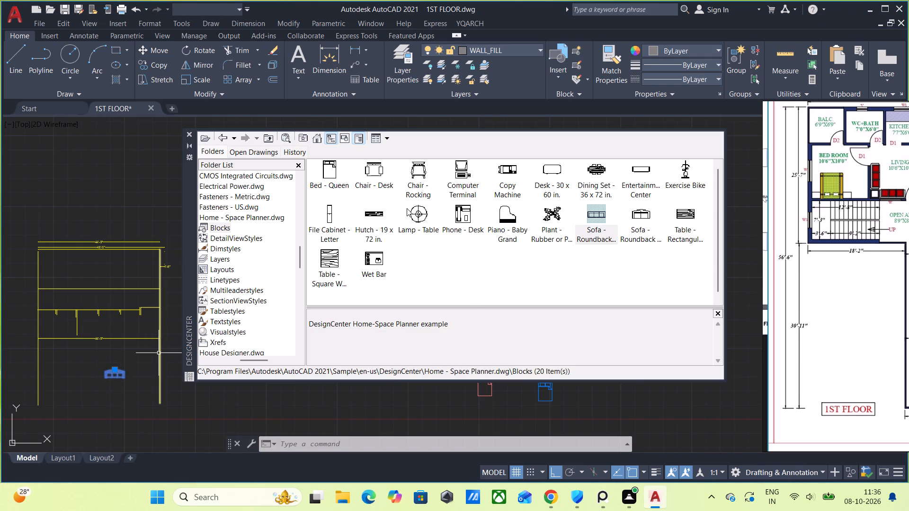
pyautogui.click(193, 133)
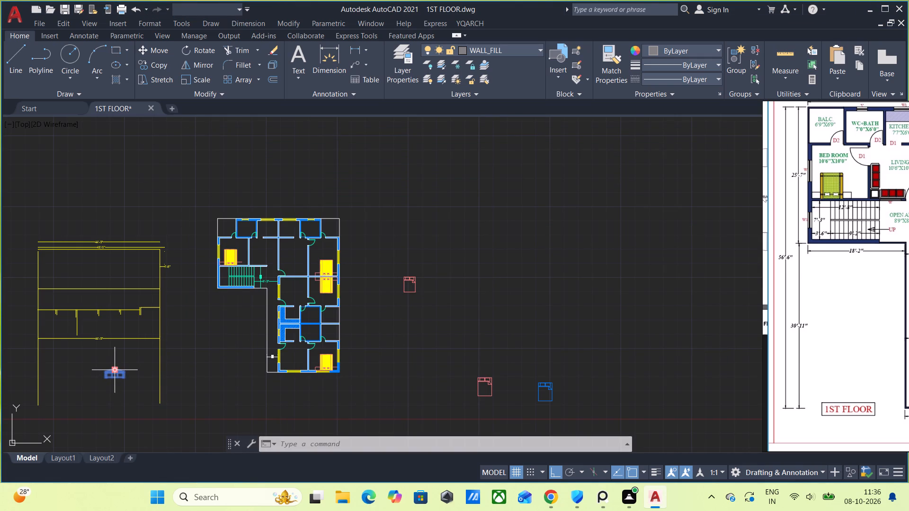
# Copy the inserted three-seat sofa into the top-left unit's living room, just above its lower wall.
pyautogui.write('CO')
pyautogui.press('Return')
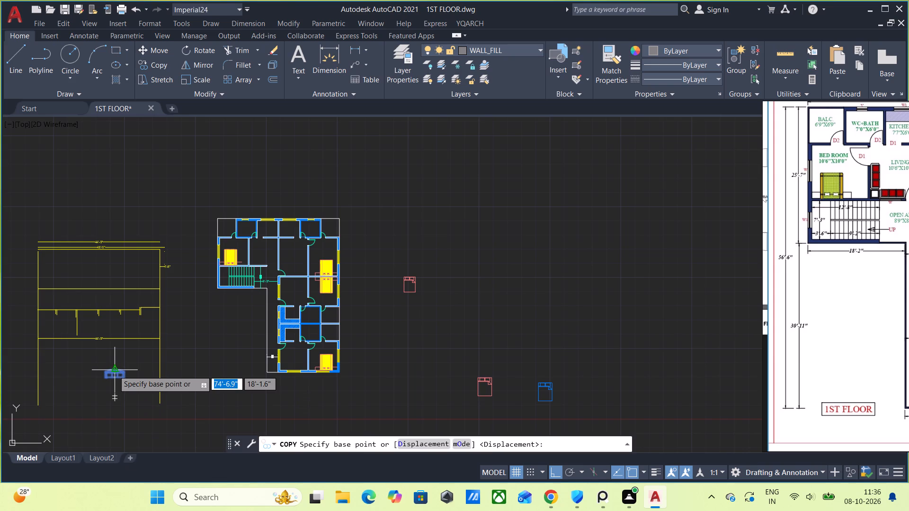
pyautogui.moveTo(112, 375); pyautogui.dragTo(125, 364)
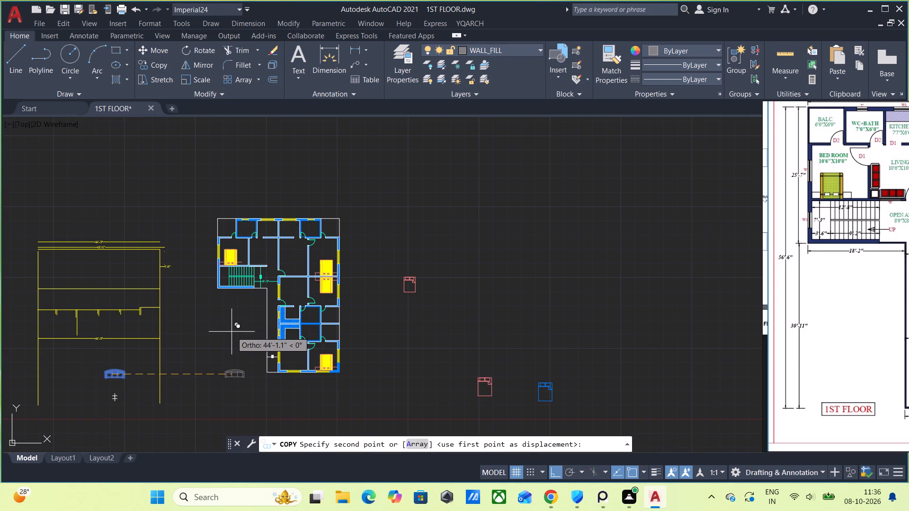
pyautogui.press('F8')
pyautogui.scroll(2, 244, 297)
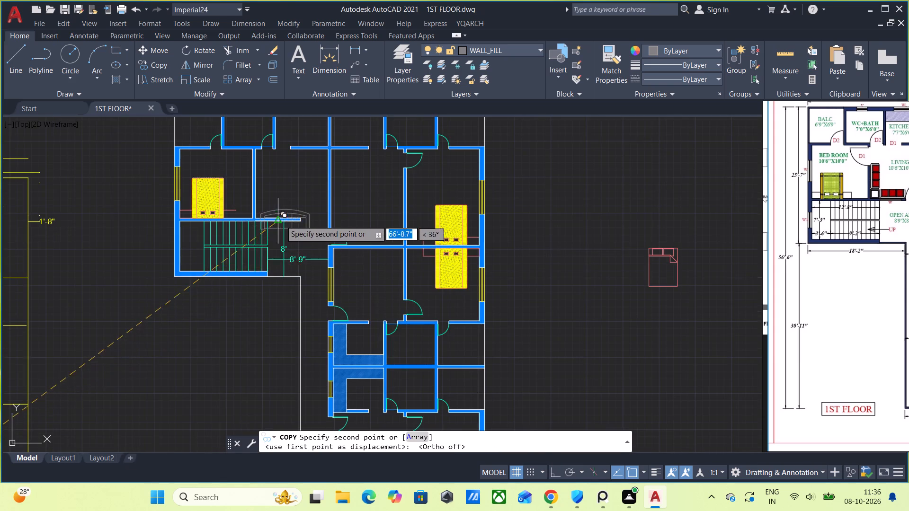
pyautogui.scroll(1, 281, 217)
pyautogui.moveTo(273, 199); pyautogui.dragTo(234, 316, button='middle')
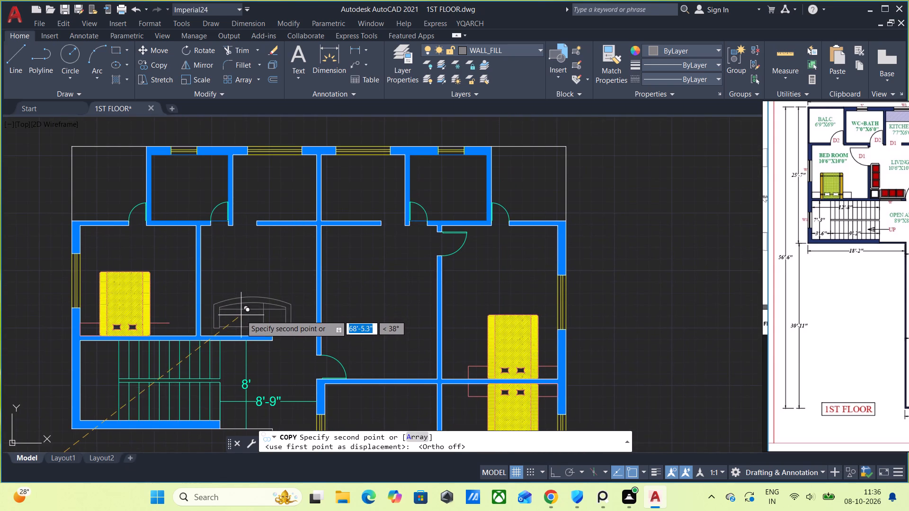
pyautogui.click(241, 315)
pyautogui.press('Escape')
# Rotate the living room sofa 180 degrees about the middle of its curved back.
pyautogui.click(250, 303)
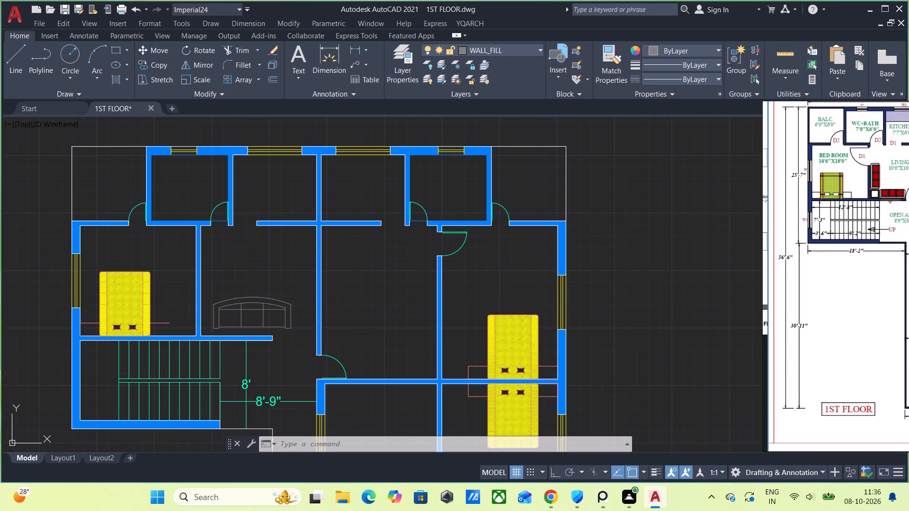
pyautogui.press('r')
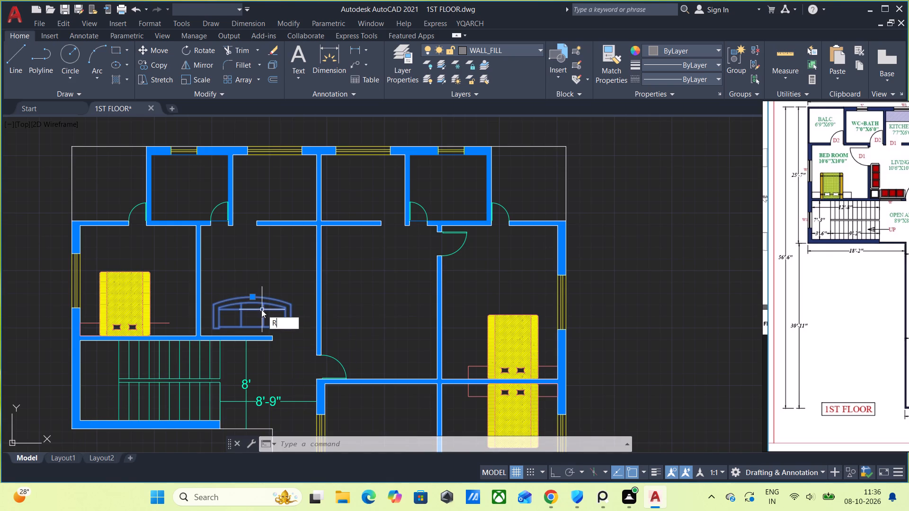
pyautogui.press('o')
pyautogui.press('Return')
pyautogui.click(250, 294)
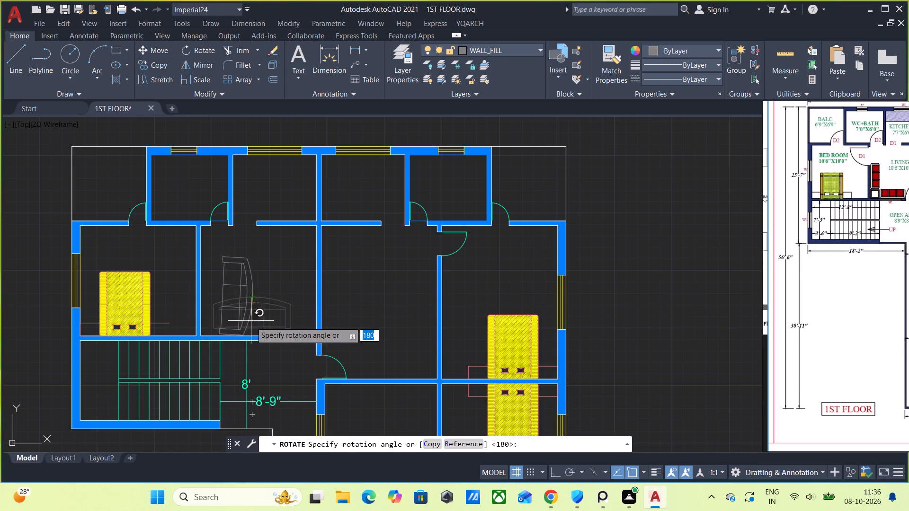
pyautogui.press('F8')
pyautogui.click(72, 298)
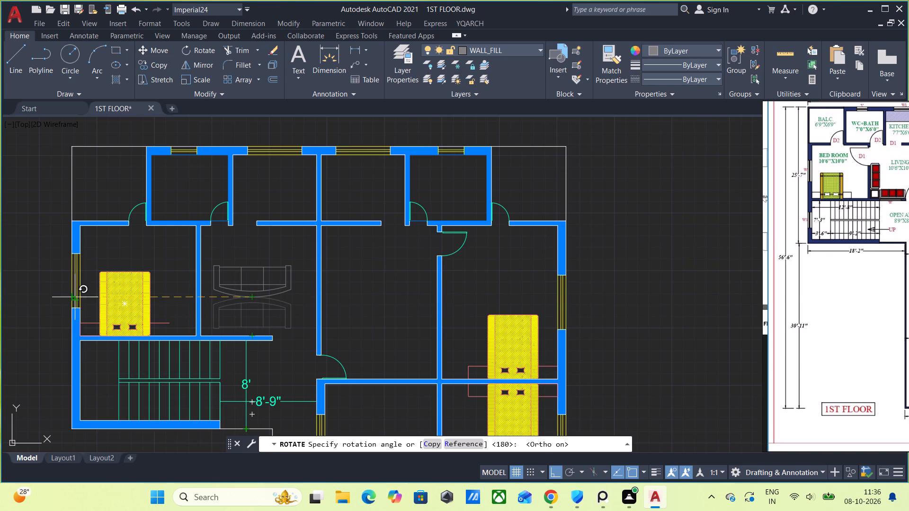
# Move the living room sofa down so the outer end of its curved back sits on the lower wall's upper face.
pyautogui.click(244, 295)
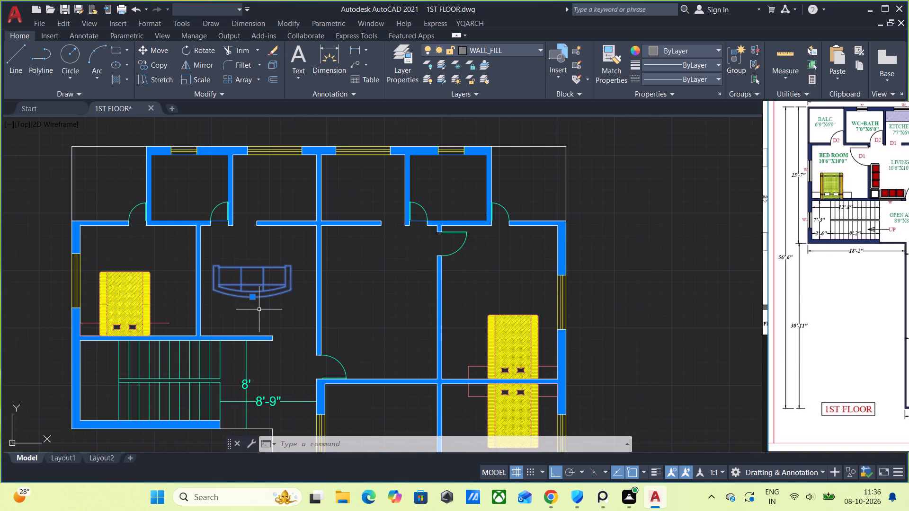
pyautogui.press('m')
pyautogui.press('Return')
pyautogui.scroll(1, 244, 296)
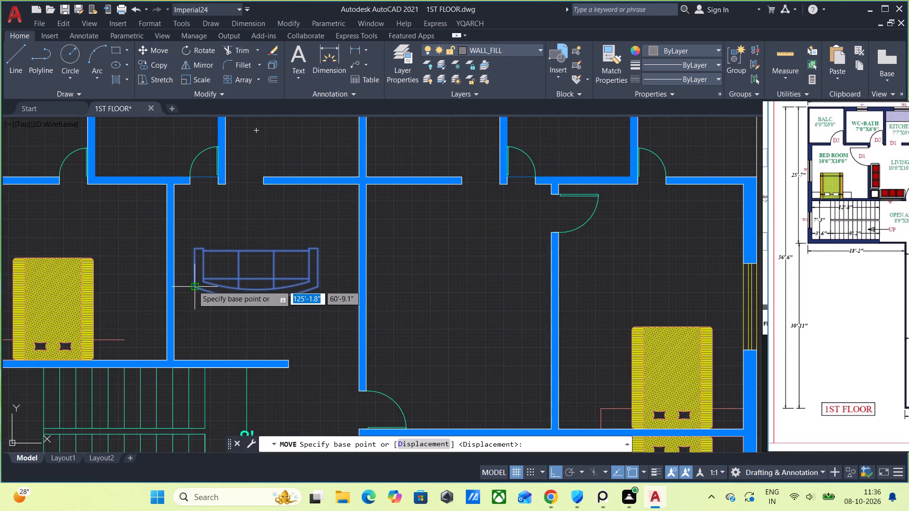
pyautogui.click(193, 285)
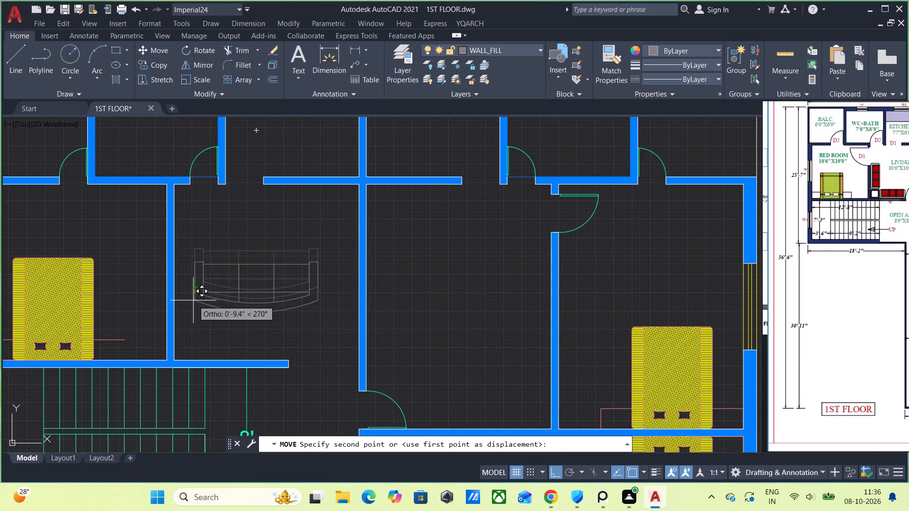
pyautogui.scroll(2, 201, 360)
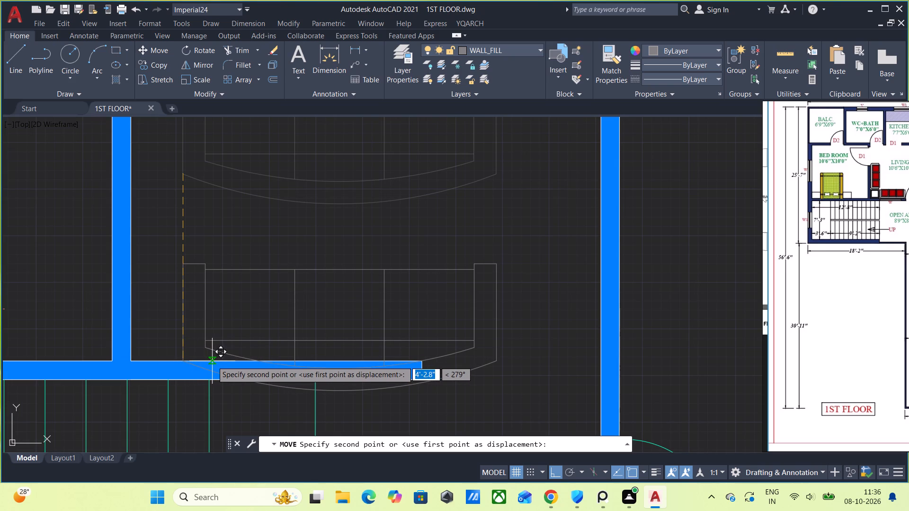
pyautogui.press('F8')
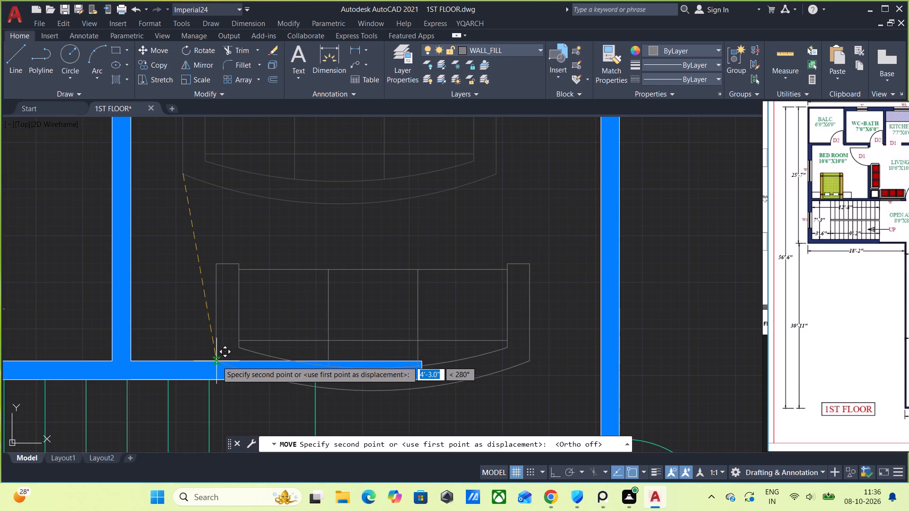
pyautogui.click(228, 360)
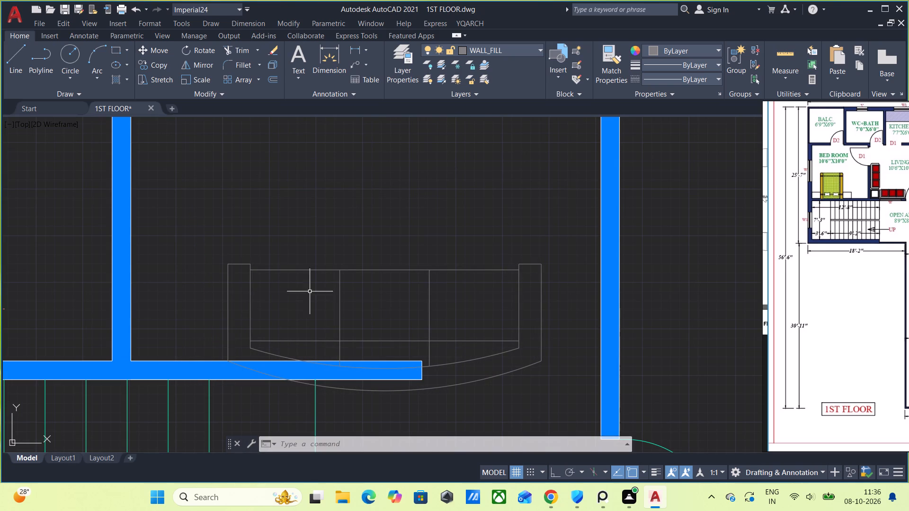
# Scale the sofa down to about 0.7 of its size, based at the left end of its curved back.
pyautogui.click(480, 359)
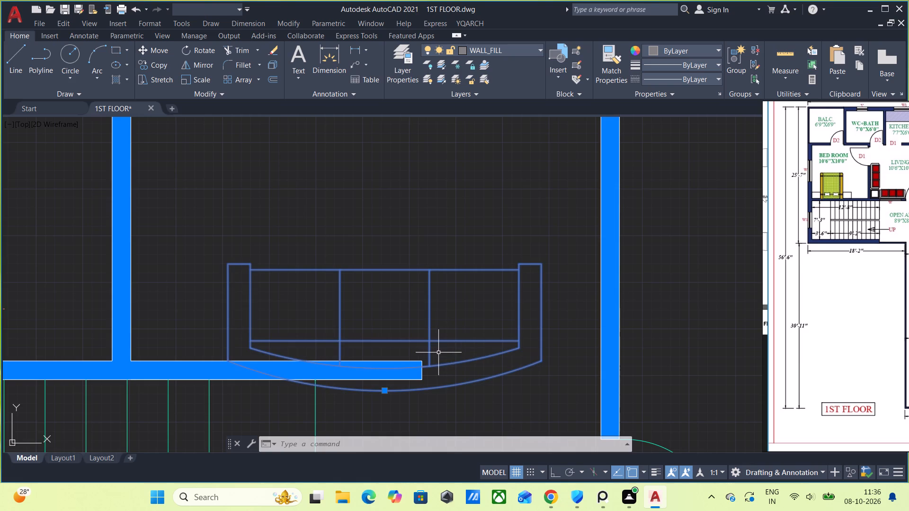
pyautogui.press('s')
pyautogui.press('c')
pyautogui.press('Return')
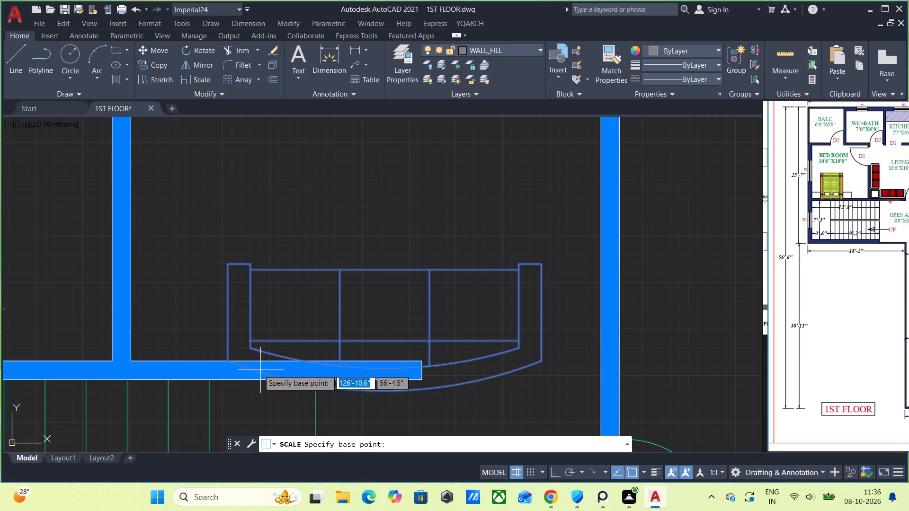
pyautogui.click(229, 362)
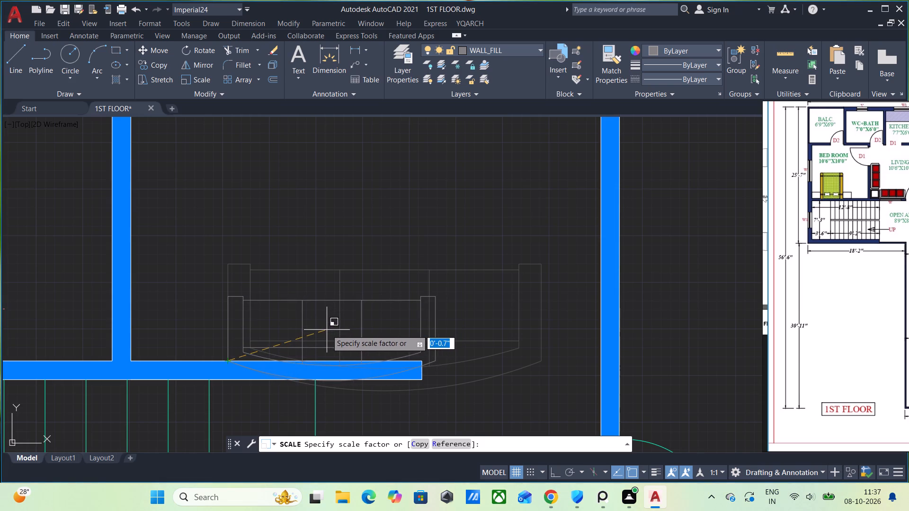
pyautogui.click(327, 330)
# Move the reduced sofa so the middle of its curved back touches the lower wall's upper face.
pyautogui.click(226, 346)
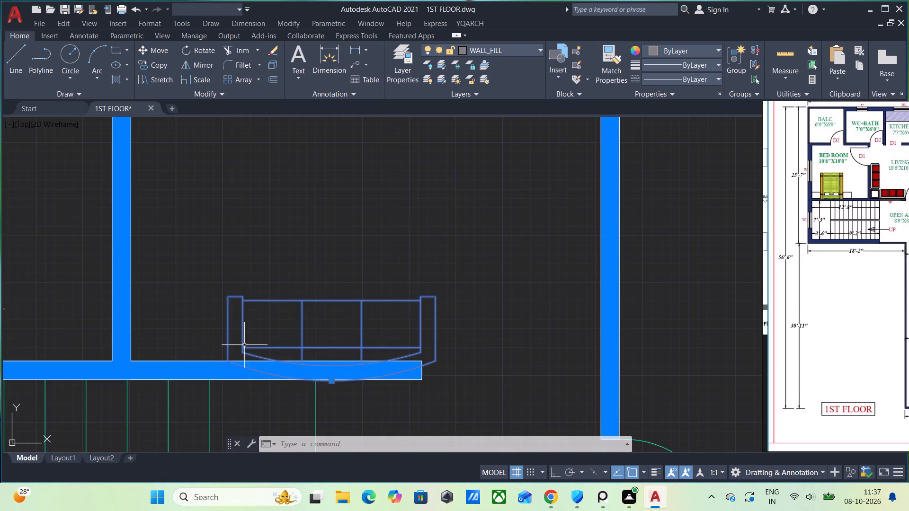
pyautogui.press('m')
pyautogui.press('Return')
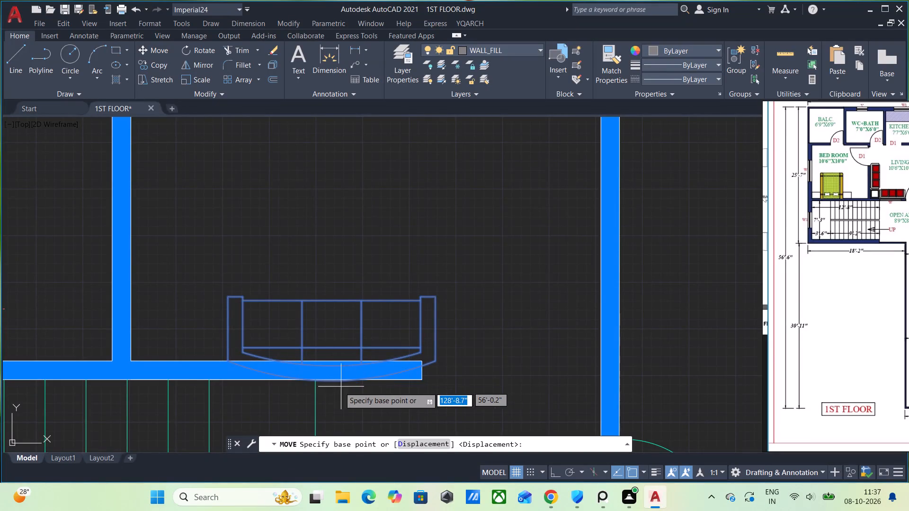
pyautogui.click(330, 380)
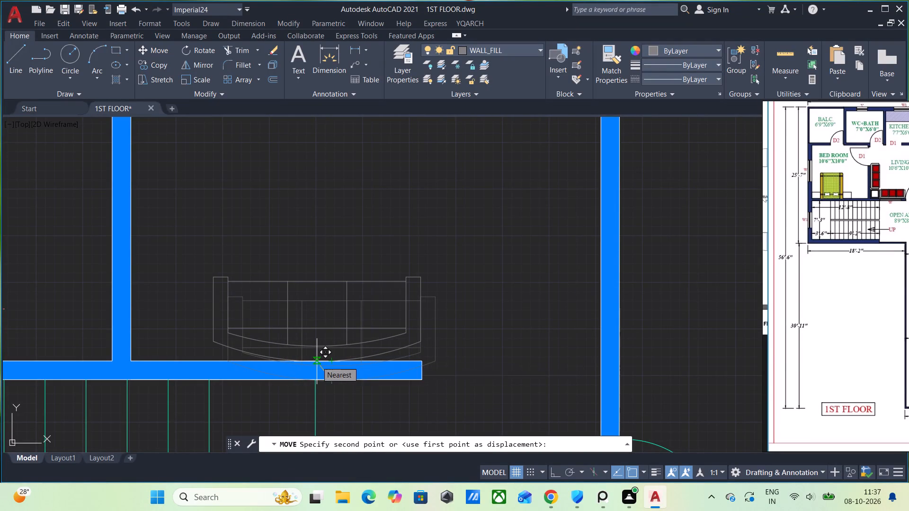
pyautogui.click(314, 361)
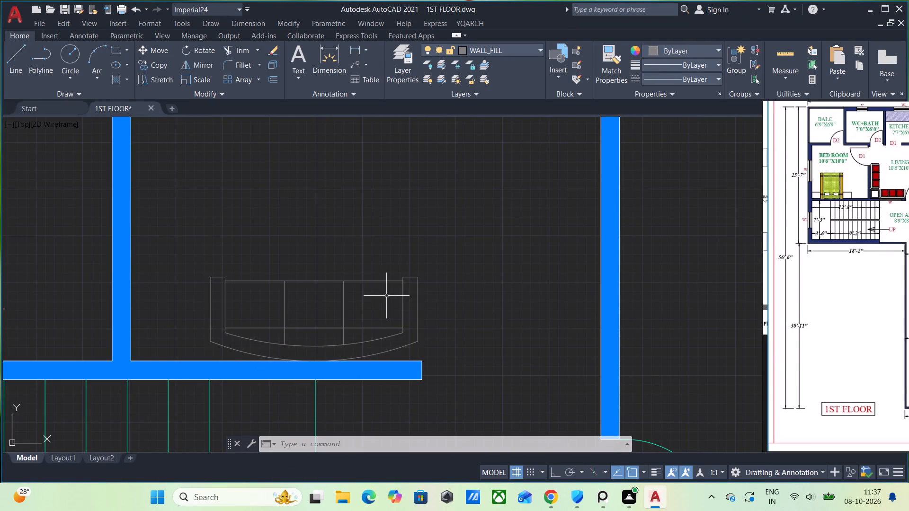
# Make furnture the current layer.
pyautogui.moveTo(383, 305); pyautogui.dragTo(370, 342, button='middle')
pyautogui.press('h')
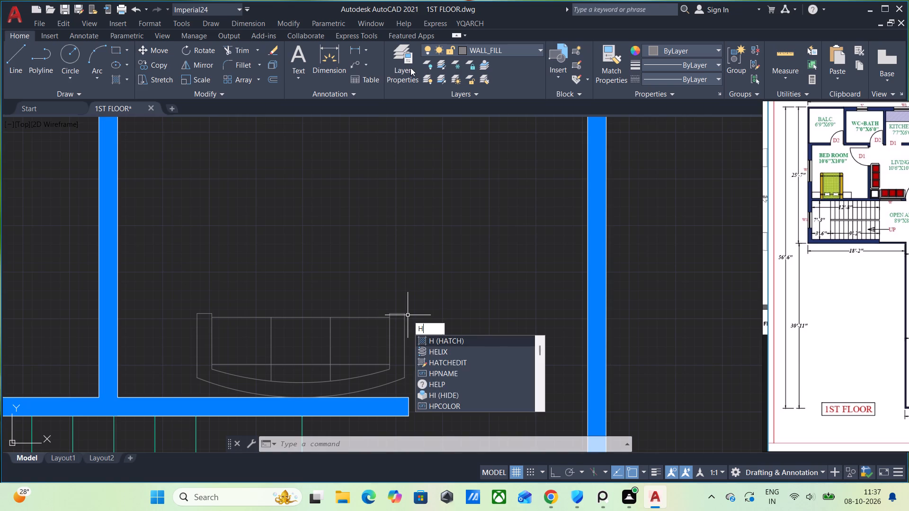
pyautogui.click(405, 50)
pyautogui.click(404, 57)
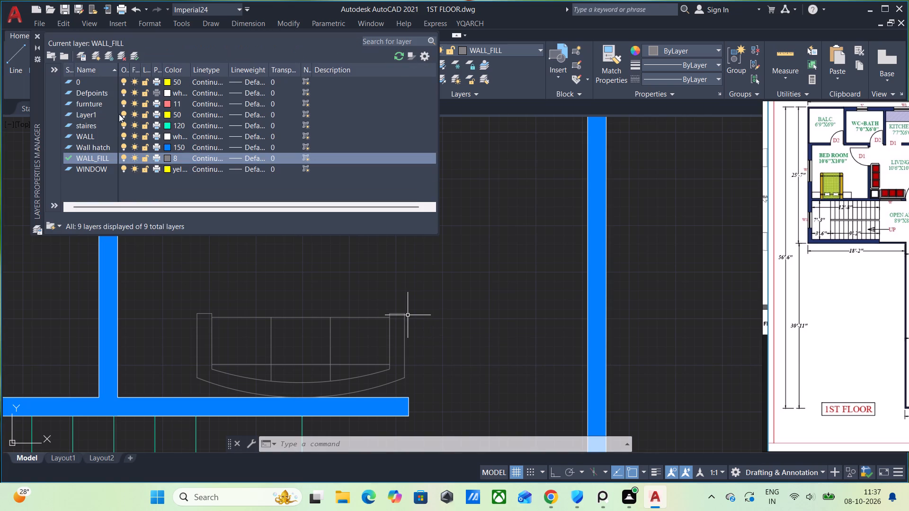
pyautogui.click(96, 102)
pyautogui.click(136, 52)
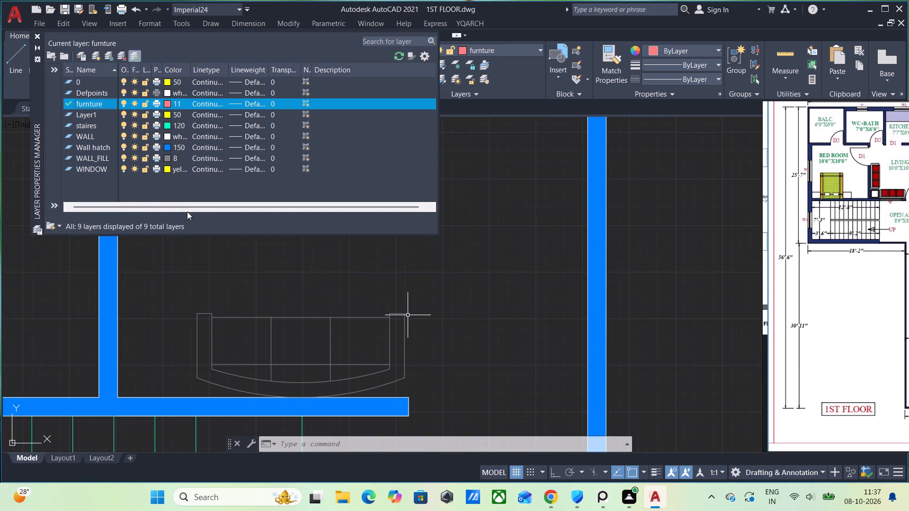
pyautogui.click(132, 54)
pyautogui.click(34, 32)
# Hatch the sofa's three seat cushions and the three curved segments behind them with the LINE pattern.
pyautogui.press('h')
pyautogui.press('Return')
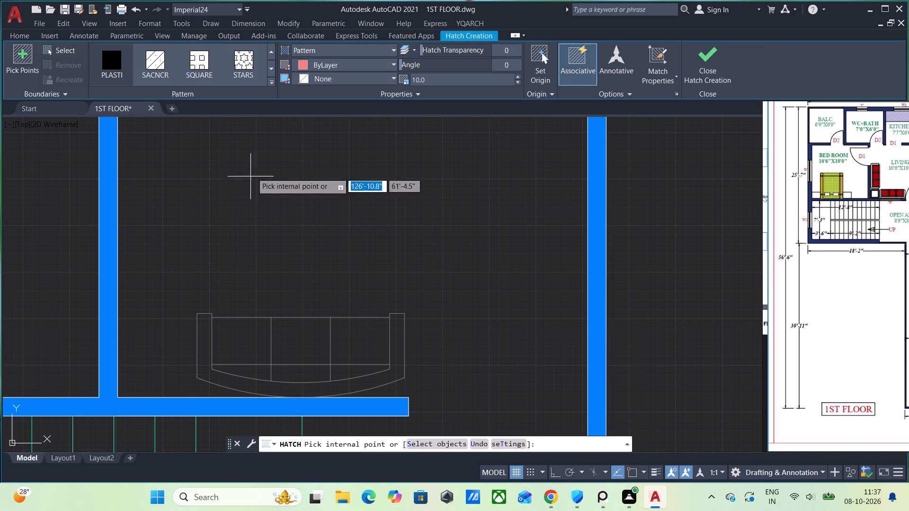
pyautogui.click(109, 60)
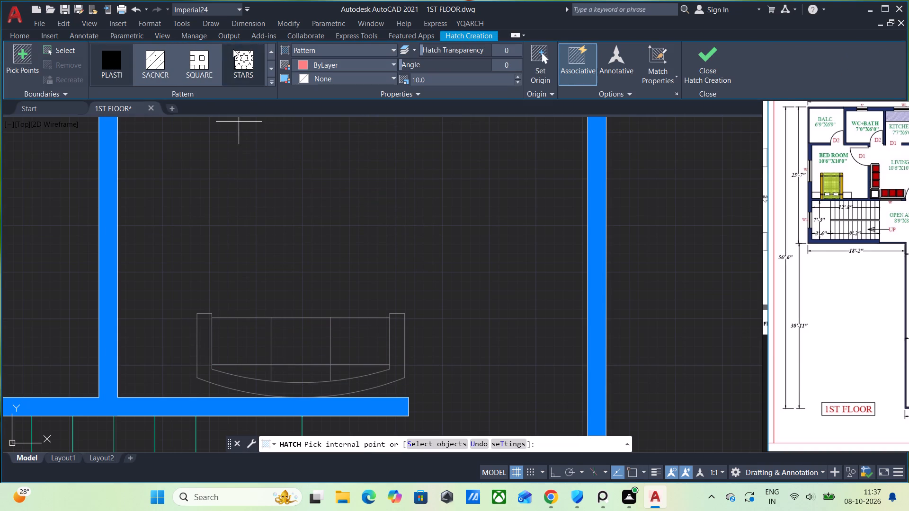
pyautogui.click(270, 79)
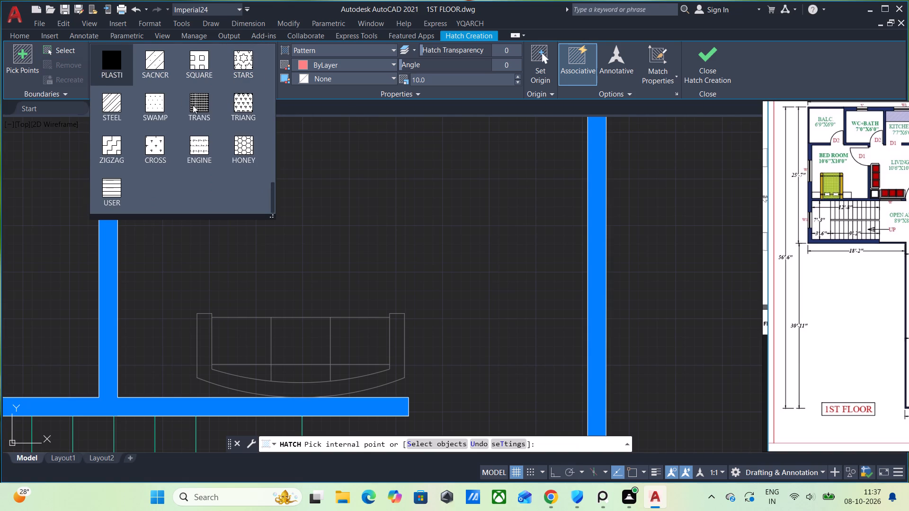
pyautogui.scroll(3, 193, 105)
pyautogui.click(241, 103)
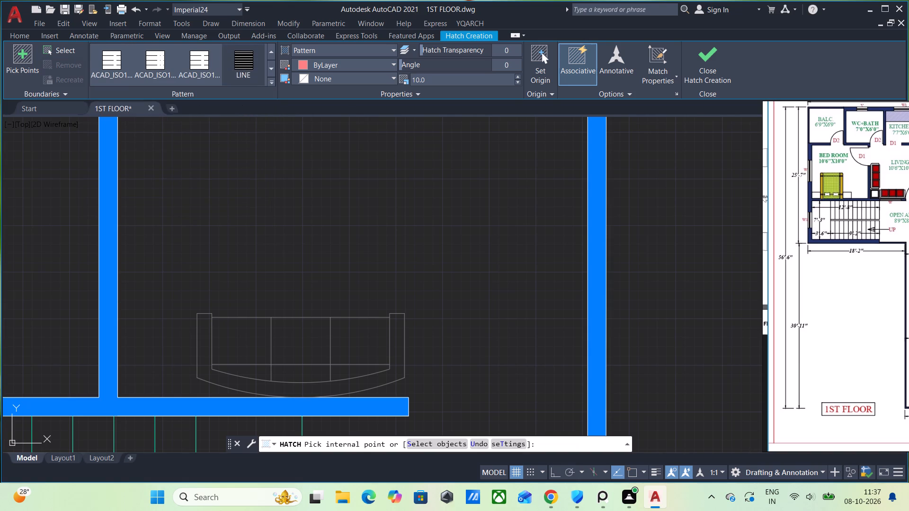
pyautogui.click(241, 342)
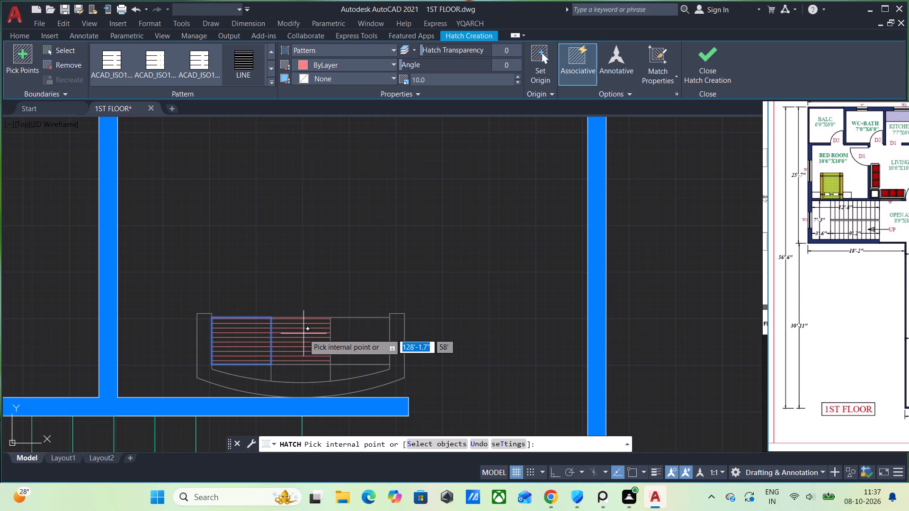
pyautogui.click(303, 334)
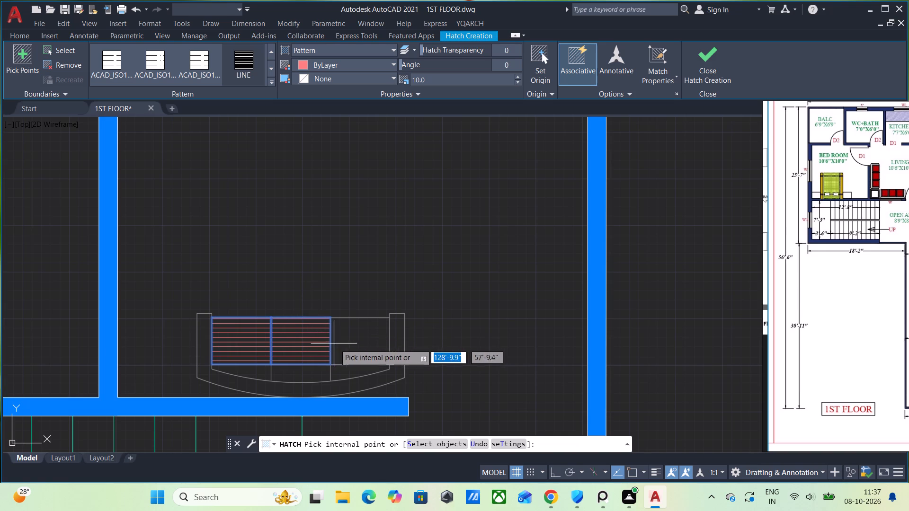
pyautogui.click(352, 343)
pyautogui.click(342, 370)
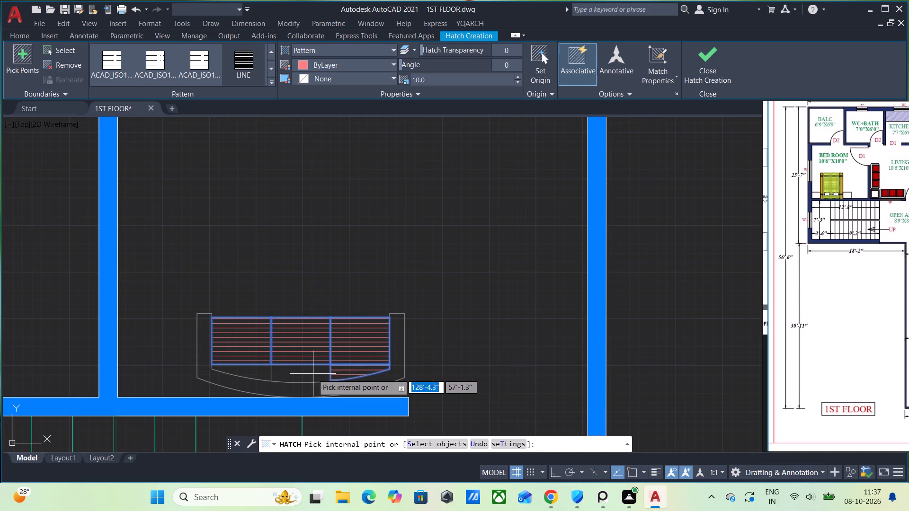
pyautogui.click(309, 374)
pyautogui.click(259, 371)
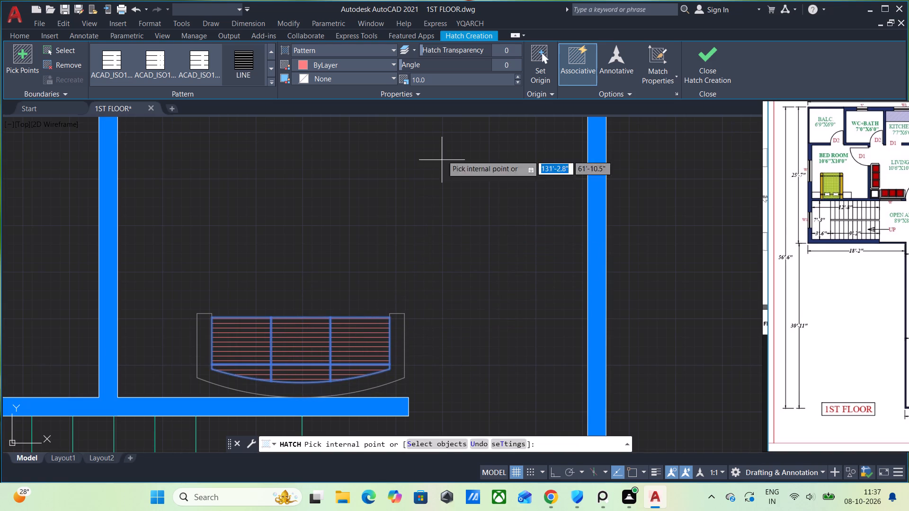
# Set the sofa hatch scale to 5 and finish the hatch.
pyautogui.click(442, 80)
pyautogui.press('BackSpace')
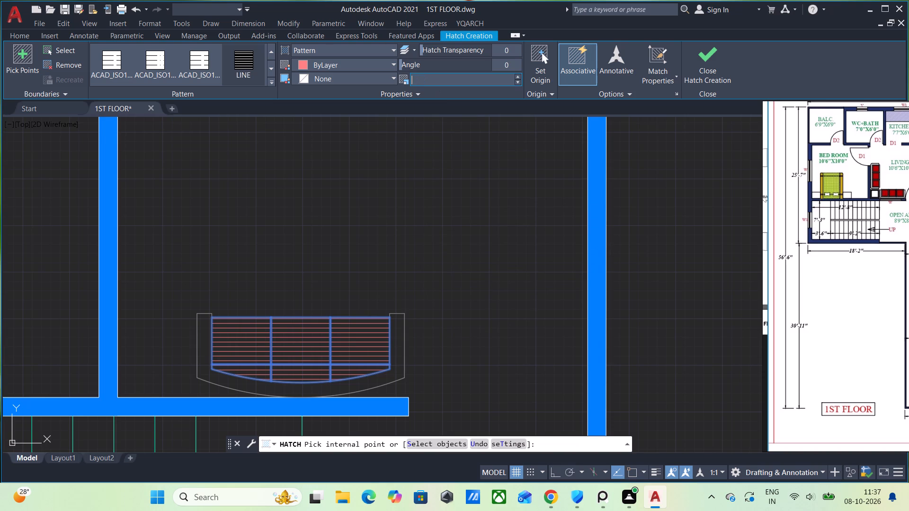
pyautogui.press('5')
pyautogui.press('Return')
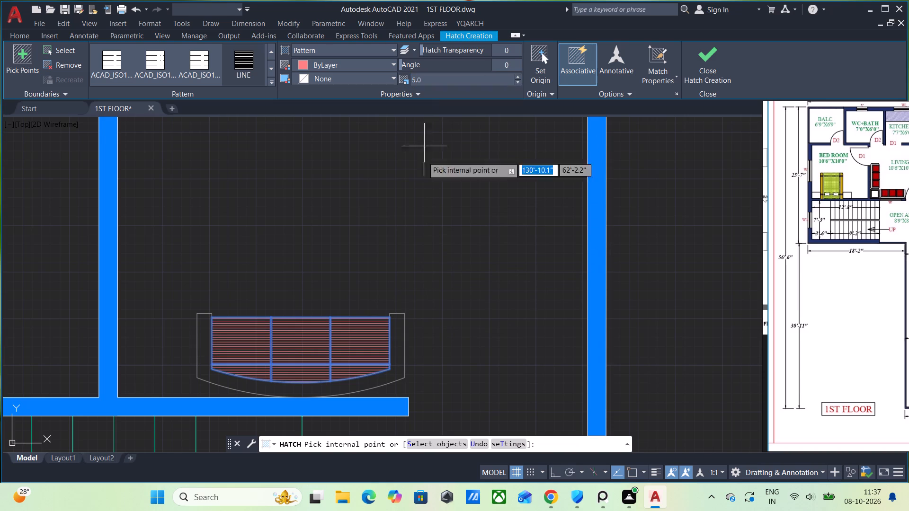
pyautogui.click(696, 65)
# Copy the sofa together with its hatch to about 3 feet above the original in the living room.
pyautogui.click(442, 380)
pyautogui.click(255, 310)
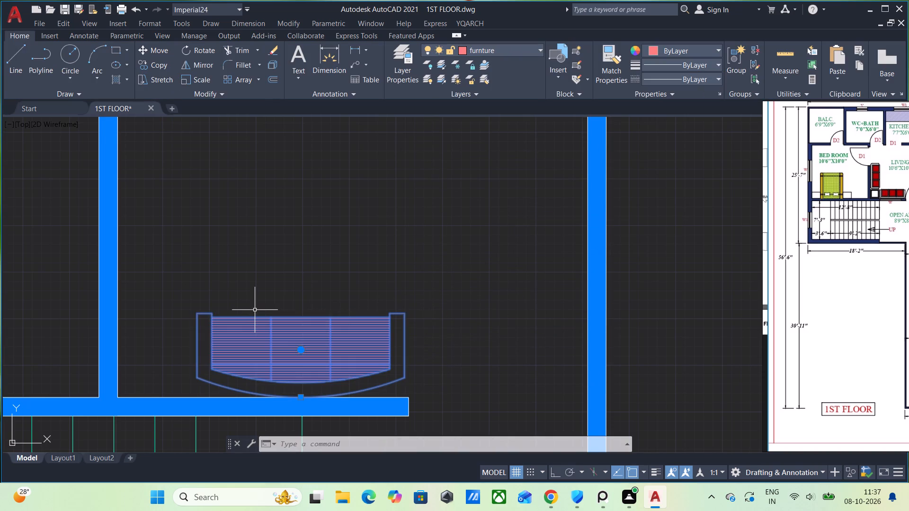
pyautogui.scroll(-1, 356, 267)
pyautogui.moveTo(363, 283); pyautogui.dragTo(333, 338, button='middle')
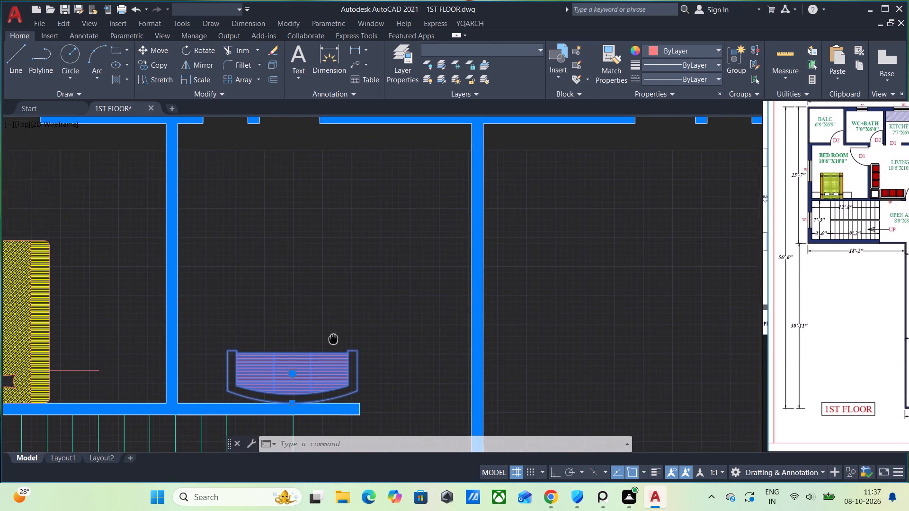
pyautogui.moveTo(333, 338); pyautogui.dragTo(338, 343, button='middle')
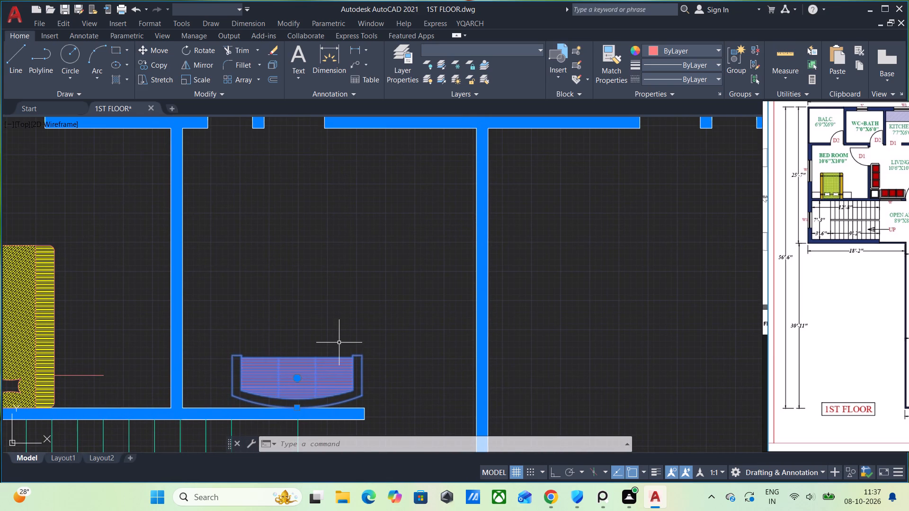
pyautogui.scroll(-1, 339, 343)
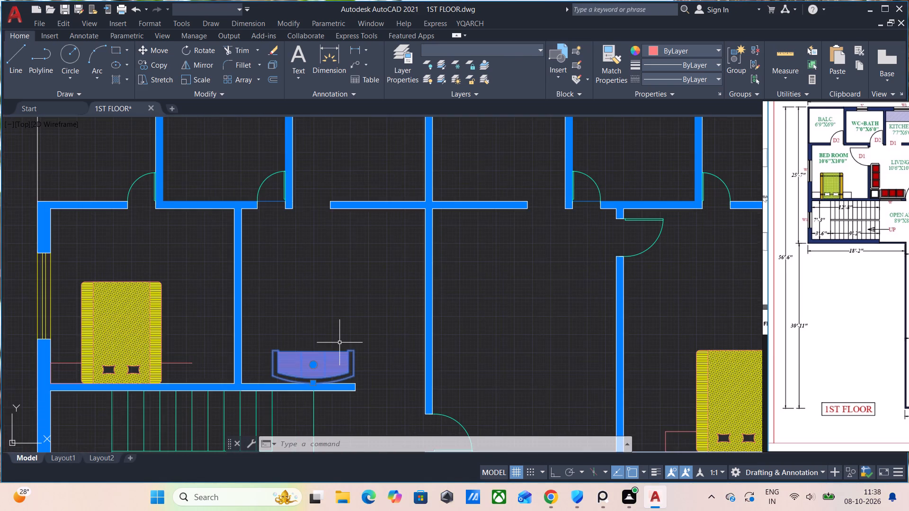
pyautogui.scroll(1, 339, 343)
pyautogui.write('CO')
pyautogui.press('Return')
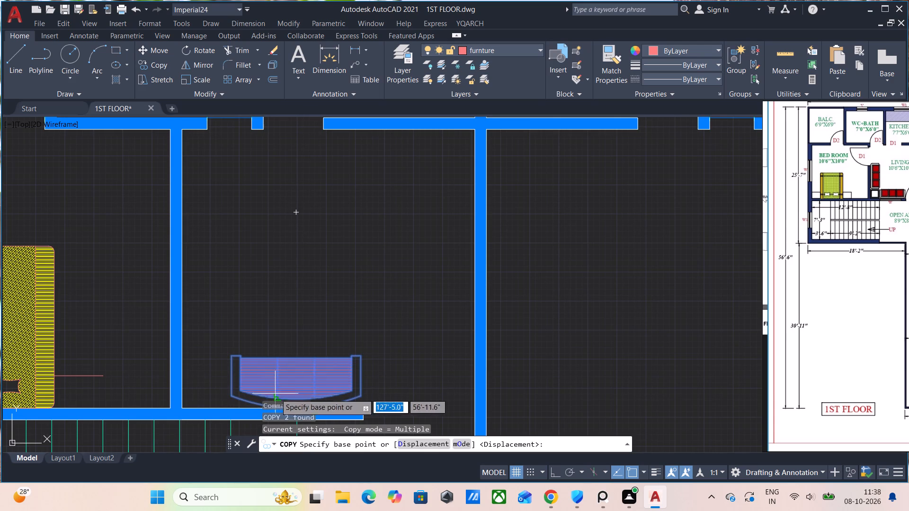
pyautogui.moveTo(312, 370); pyautogui.dragTo(320, 312, button='middle')
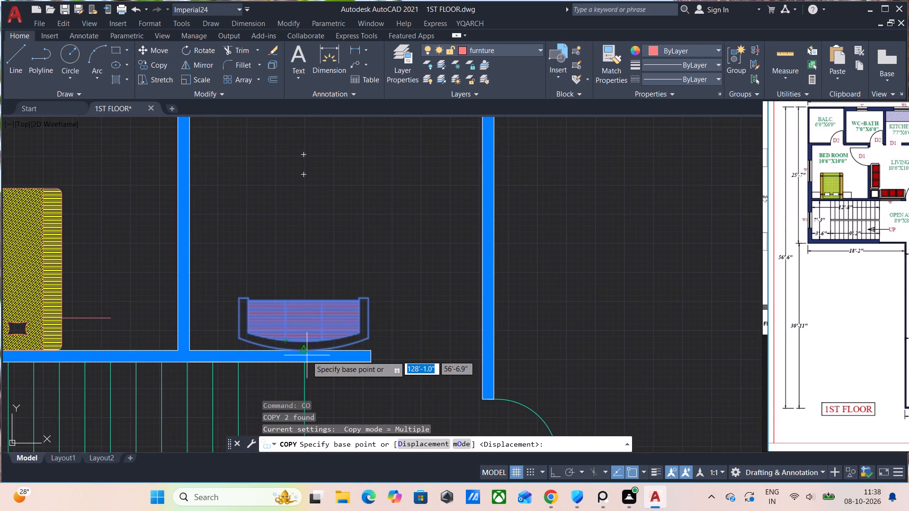
pyautogui.click(307, 356)
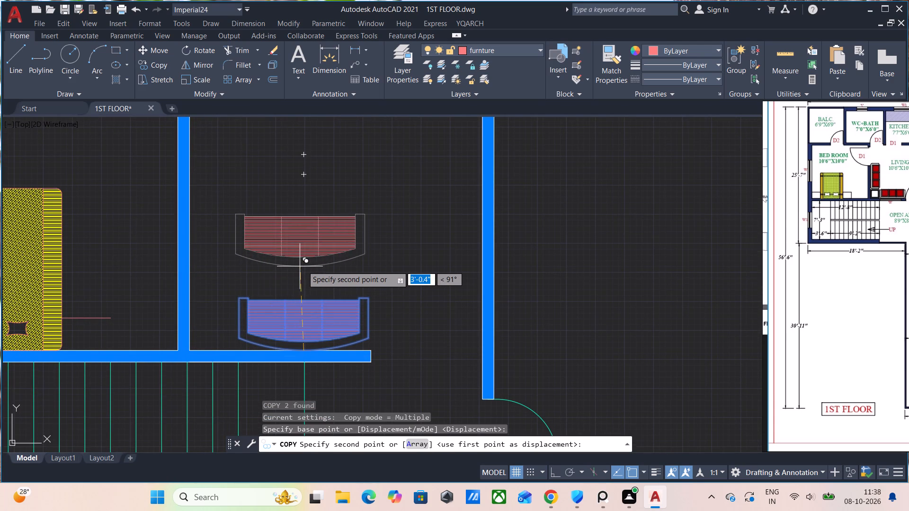
pyautogui.click(303, 266)
pyautogui.press('Escape')
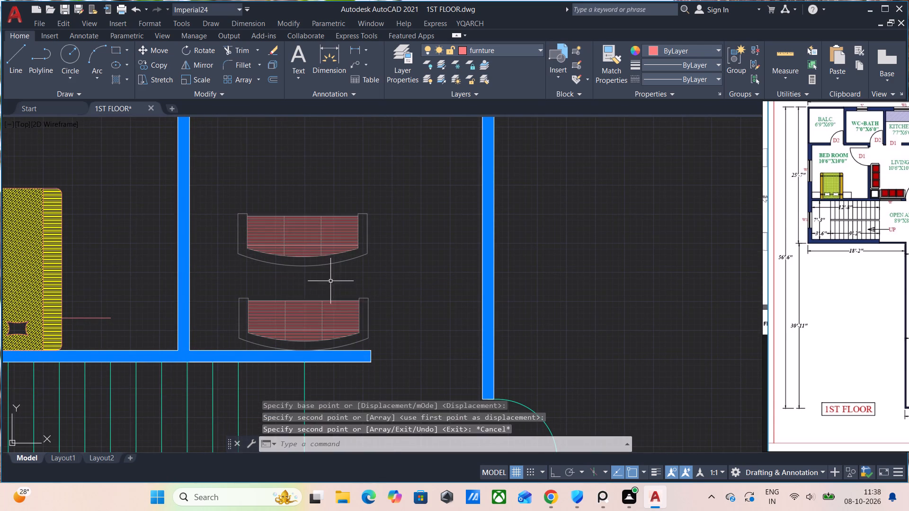
# Rotate the upper sofa copy with its hatch about its curved back's midpoint until it stands vertical, back facing the bedroom wall.
pyautogui.click(367, 277)
pyautogui.click(223, 189)
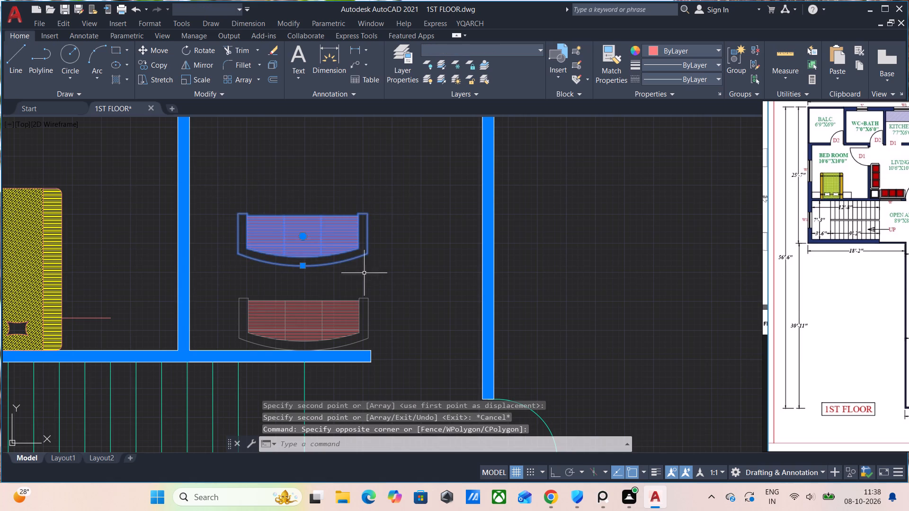
pyautogui.moveTo(365, 281); pyautogui.dragTo(348, 317, button='middle')
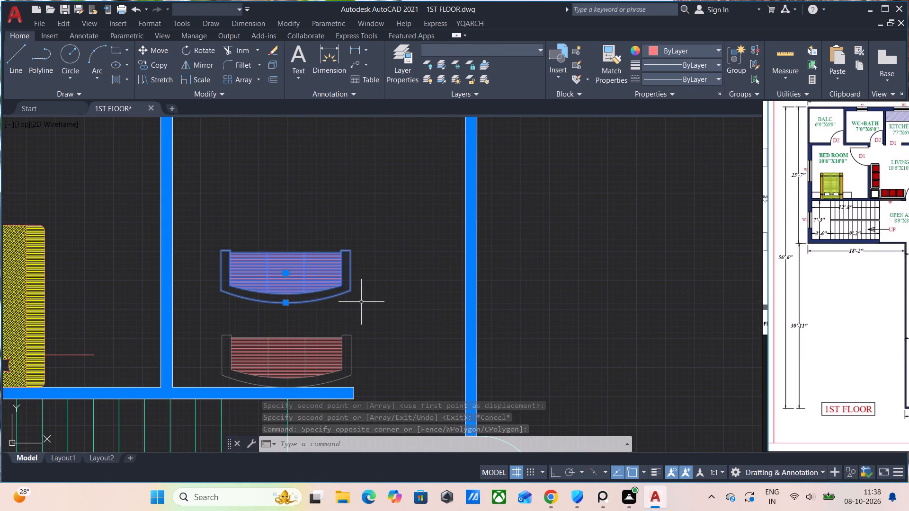
pyautogui.write('RO')
pyautogui.press('Return')
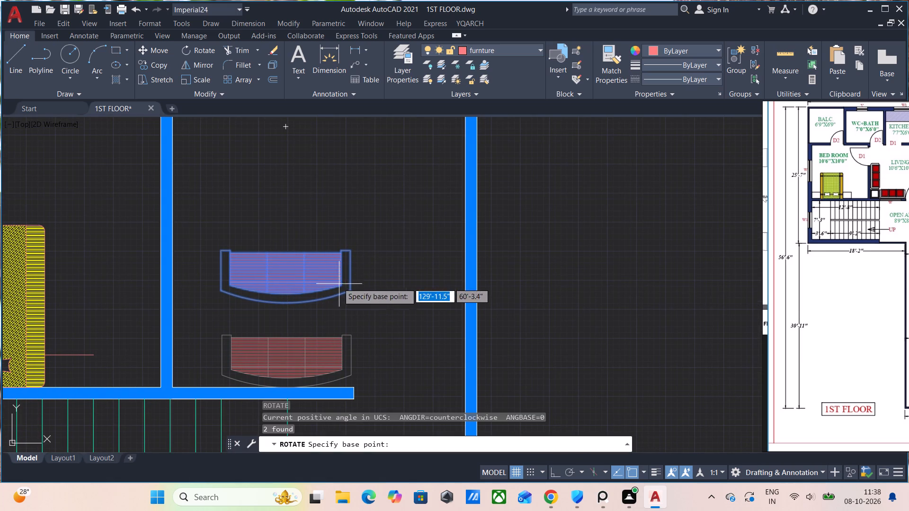
pyautogui.click(286, 305)
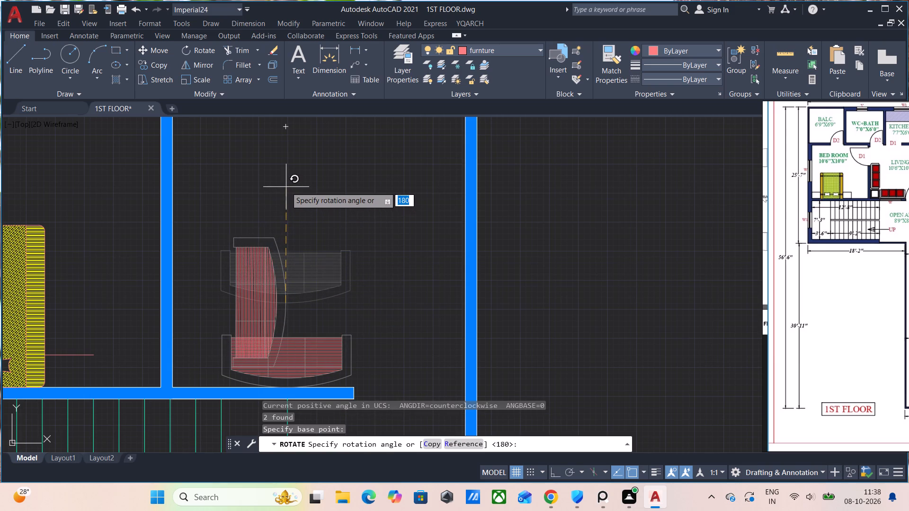
pyautogui.press('F8')
pyautogui.click(289, 387)
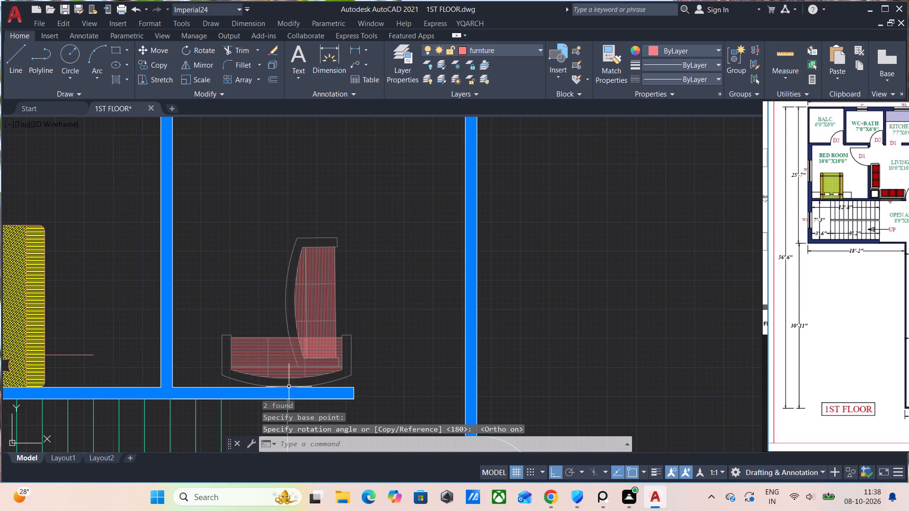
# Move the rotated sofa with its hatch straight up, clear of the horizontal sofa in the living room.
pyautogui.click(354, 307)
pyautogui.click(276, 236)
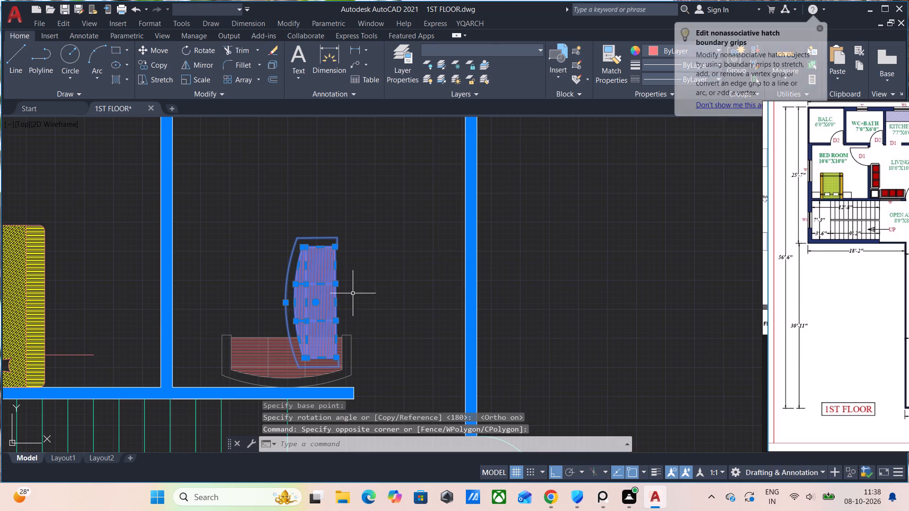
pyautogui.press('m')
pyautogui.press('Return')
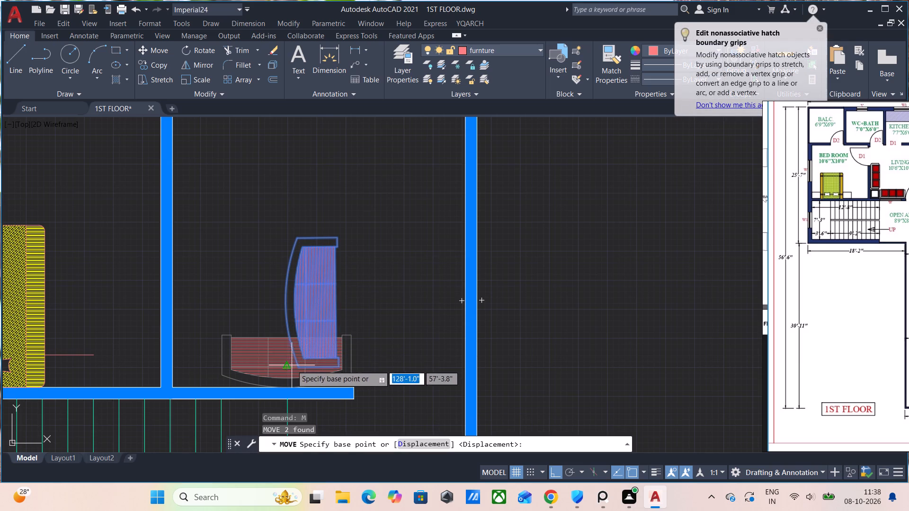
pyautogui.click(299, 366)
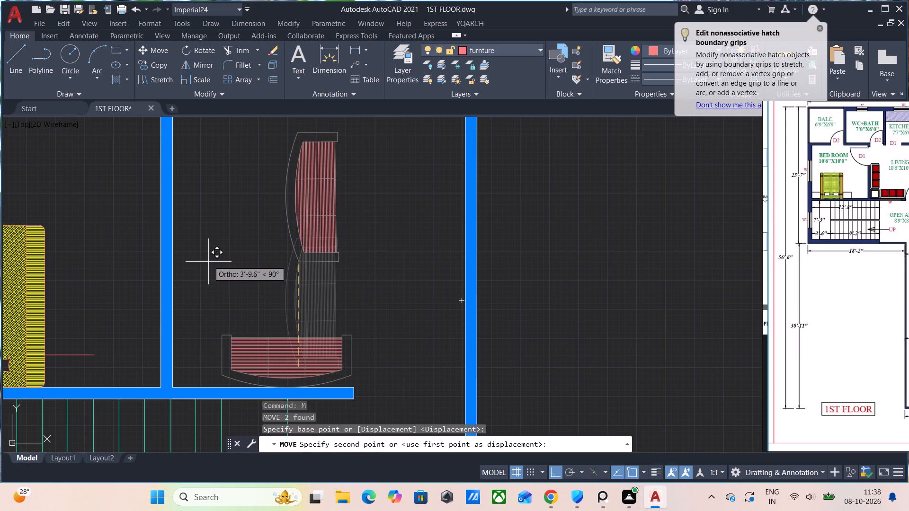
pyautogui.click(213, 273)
# Move the vertical sofa with its hatch so its lower front corner meets the horizontal sofa's upper-left corner.
pyautogui.moveTo(362, 302); pyautogui.dragTo(362, 297)
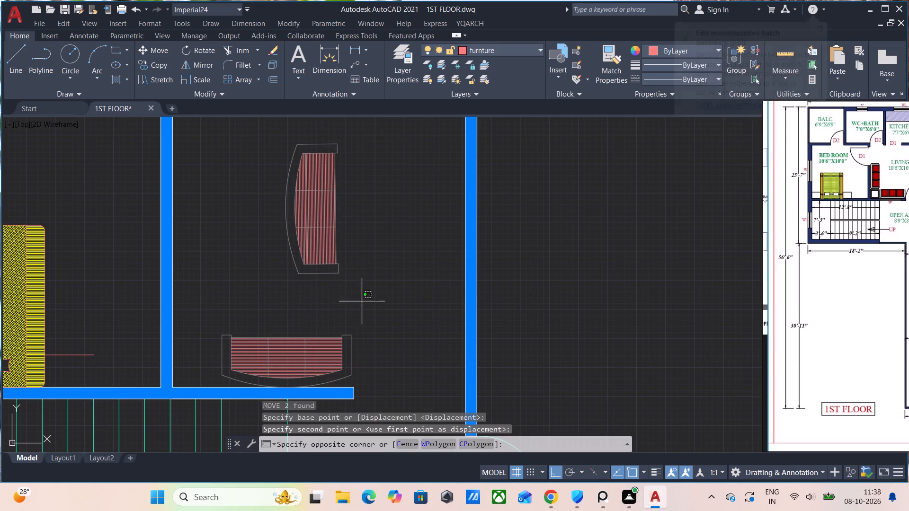
pyautogui.click(253, 190)
pyautogui.press('m')
pyautogui.press('Return')
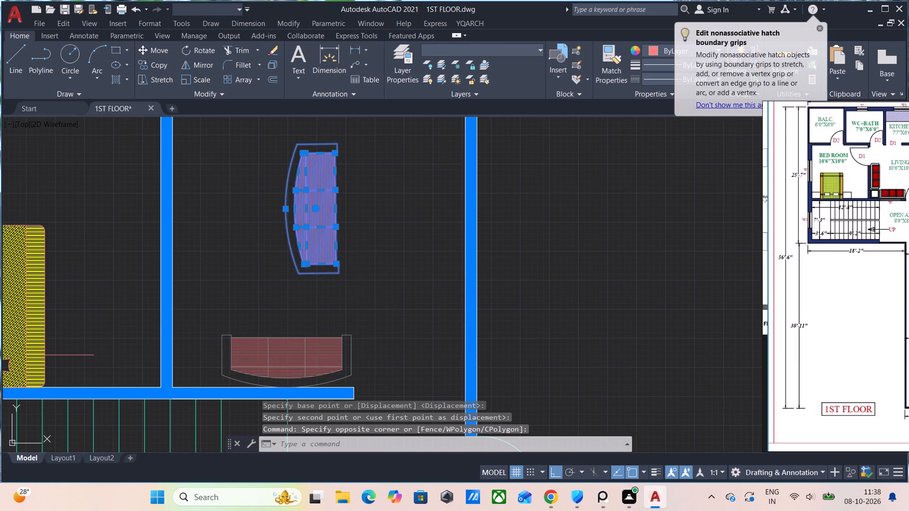
pyautogui.click(339, 270)
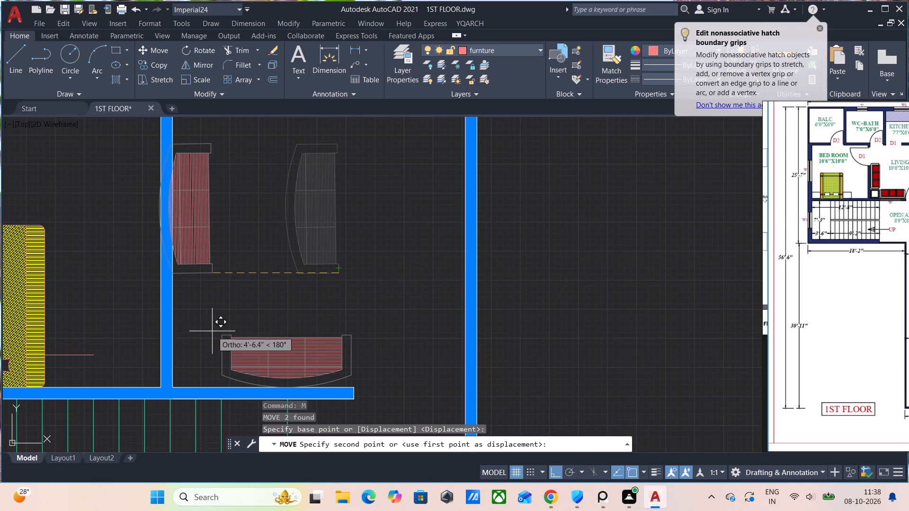
pyautogui.press('F8')
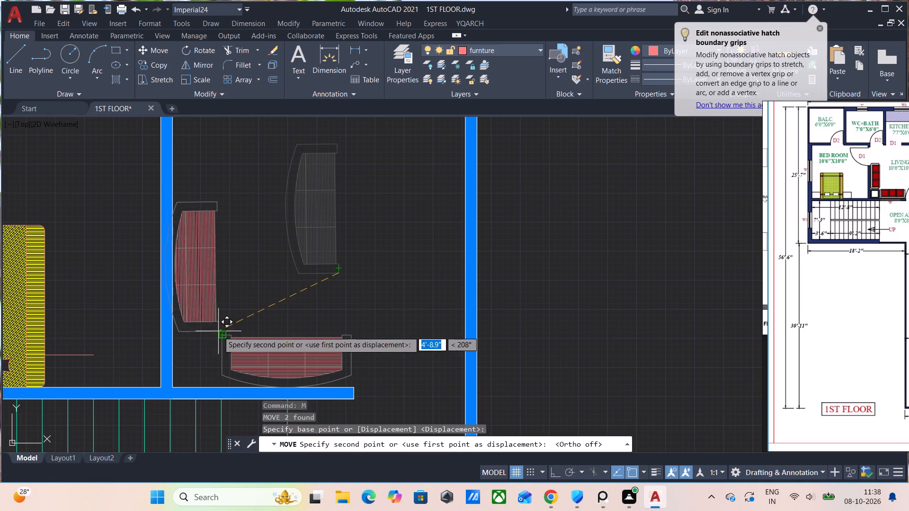
pyautogui.click(224, 334)
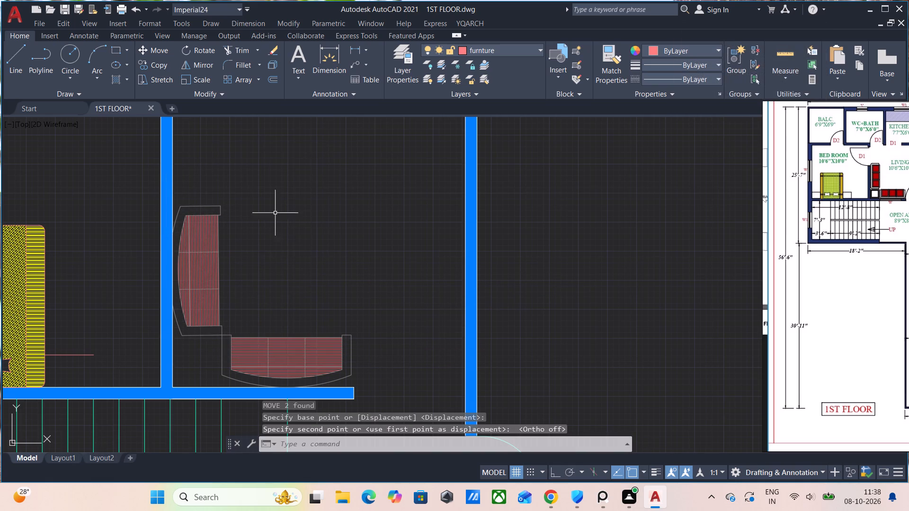
# Move the vertical sofa with its hatch about 2 inches to the right, off the bedroom wall.
pyautogui.scroll(1, 241, 220)
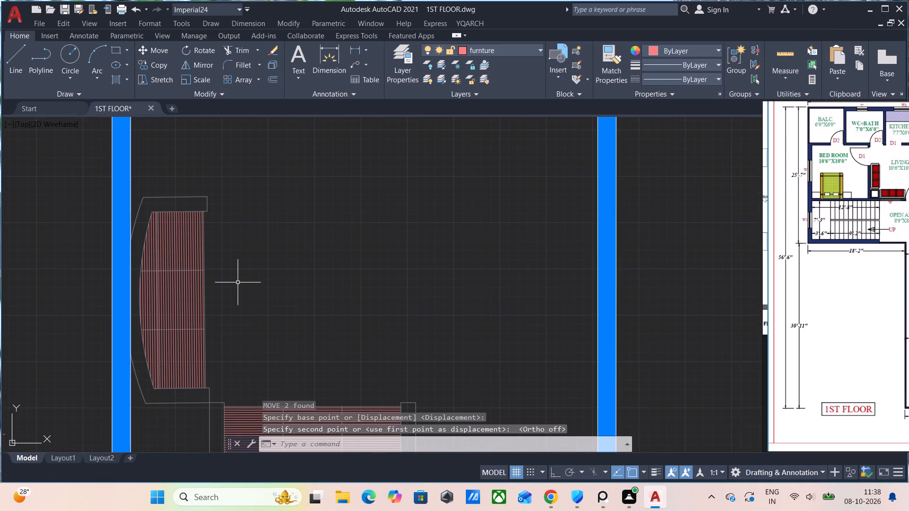
pyautogui.scroll(-1, 238, 283)
pyautogui.moveTo(245, 307); pyautogui.dragTo(253, 261, button='middle')
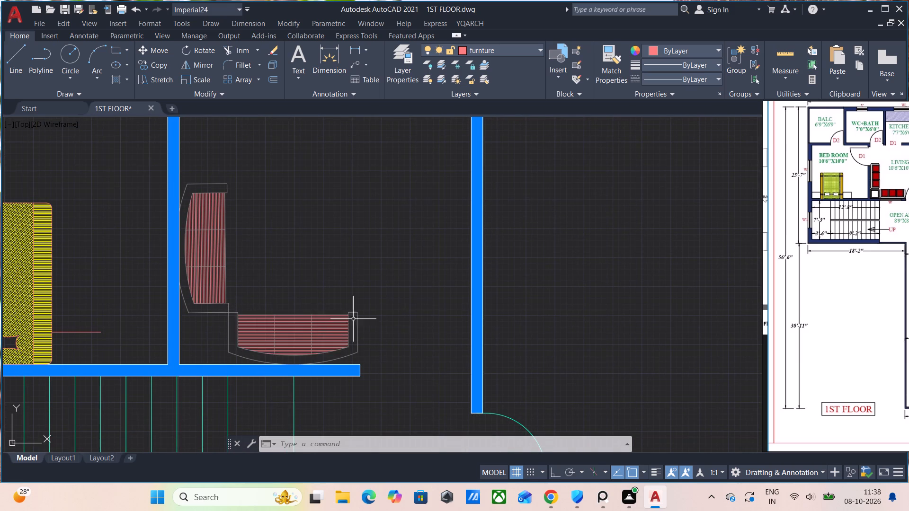
pyautogui.click(223, 319)
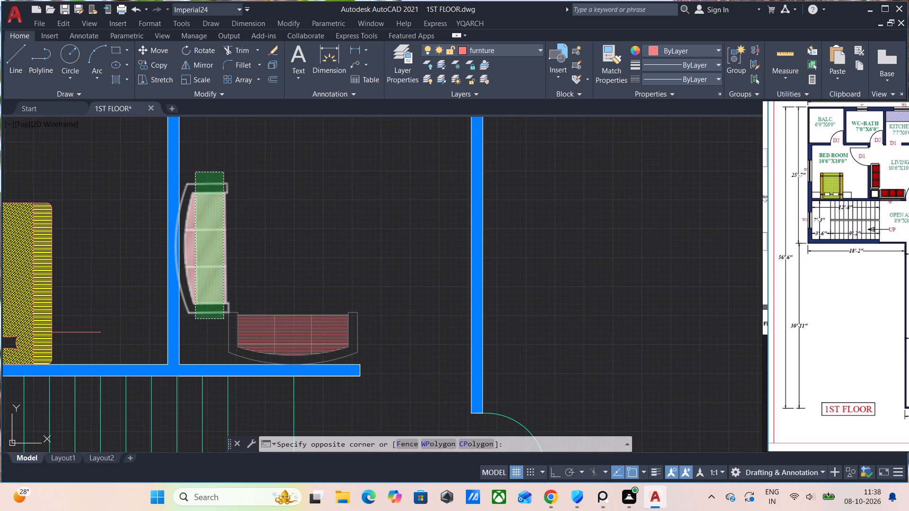
pyautogui.click(195, 172)
pyautogui.press('m')
pyautogui.press('Return')
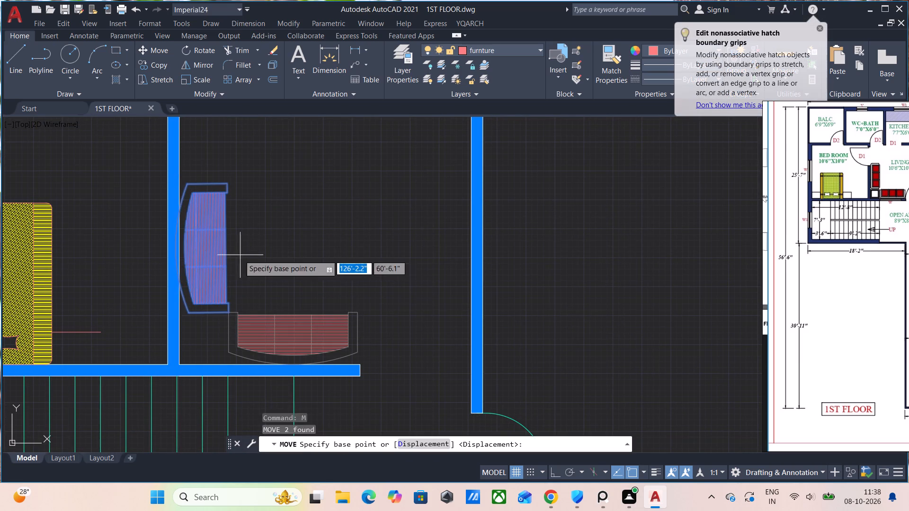
pyautogui.scroll(1, 239, 315)
pyautogui.click(220, 313)
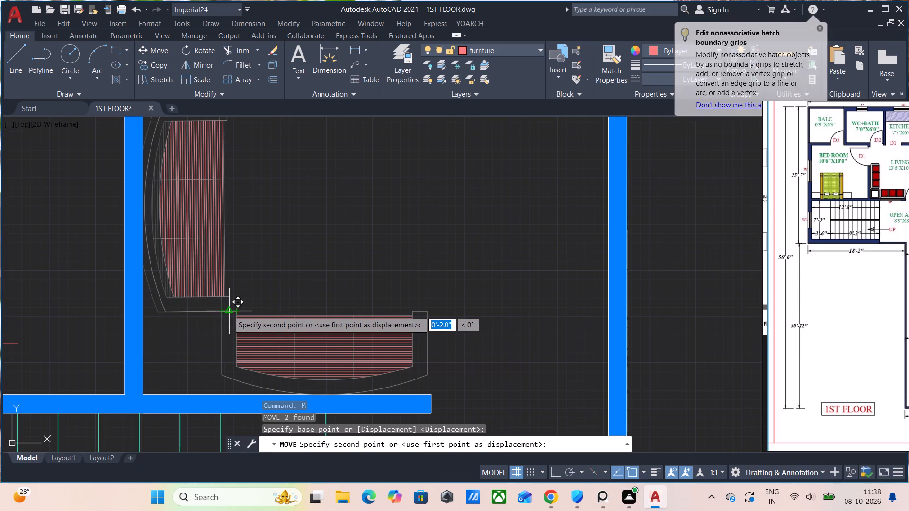
pyautogui.click(228, 311)
pyautogui.scroll(-1, 279, 238)
# Move the vertical sofa with its hatch about 0.4 inch left so its curved back touches the bedroom wall's face.
pyautogui.moveTo(253, 247); pyautogui.dragTo(249, 259, button='middle')
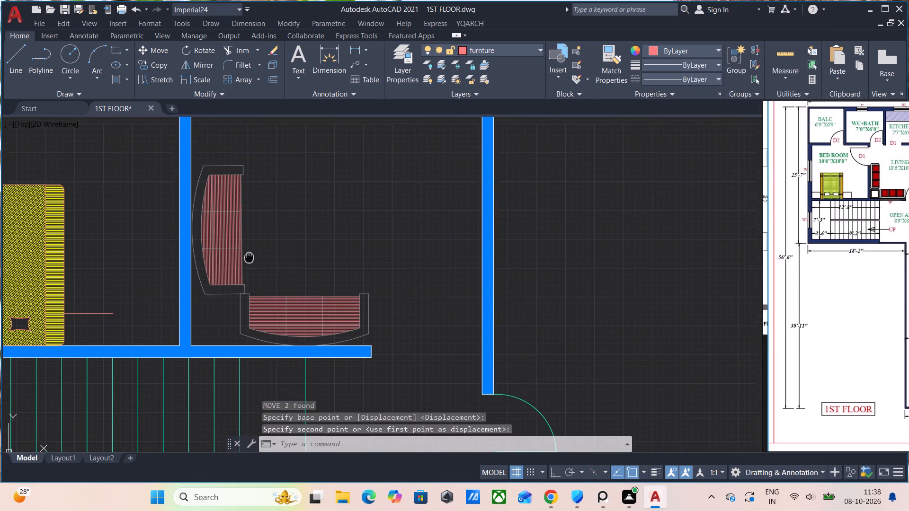
pyautogui.moveTo(249, 259); pyautogui.dragTo(249, 311, button='middle')
pyautogui.moveTo(276, 300); pyautogui.dragTo(276, 294)
pyautogui.click(220, 215)
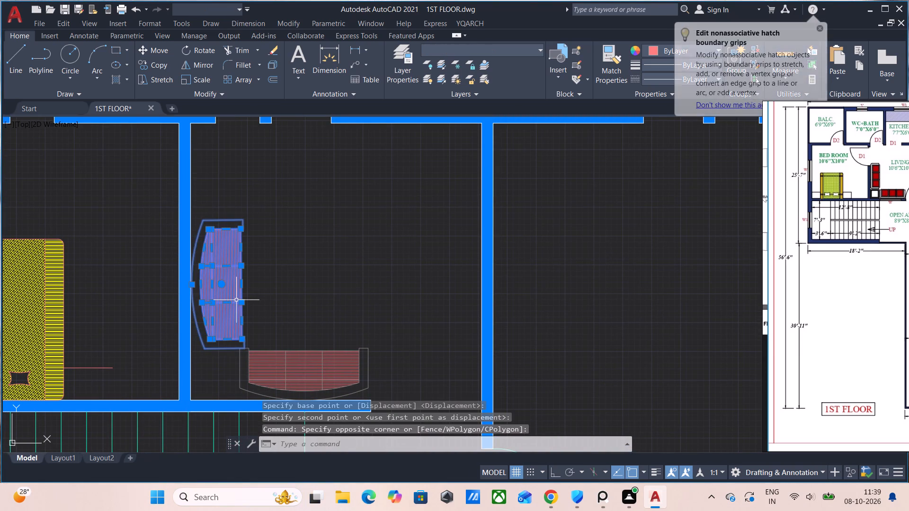
pyautogui.press('m')
pyautogui.press('Return')
pyautogui.scroll(2, 125, 269)
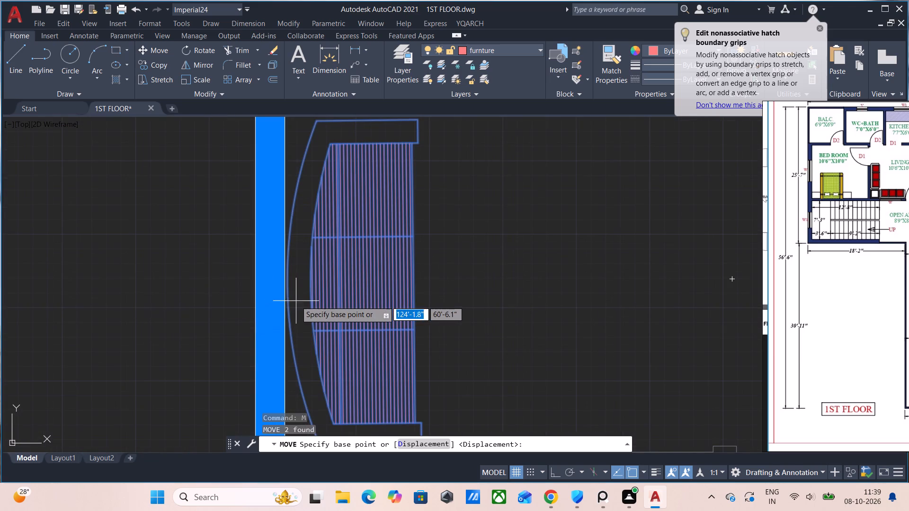
pyautogui.click(289, 286)
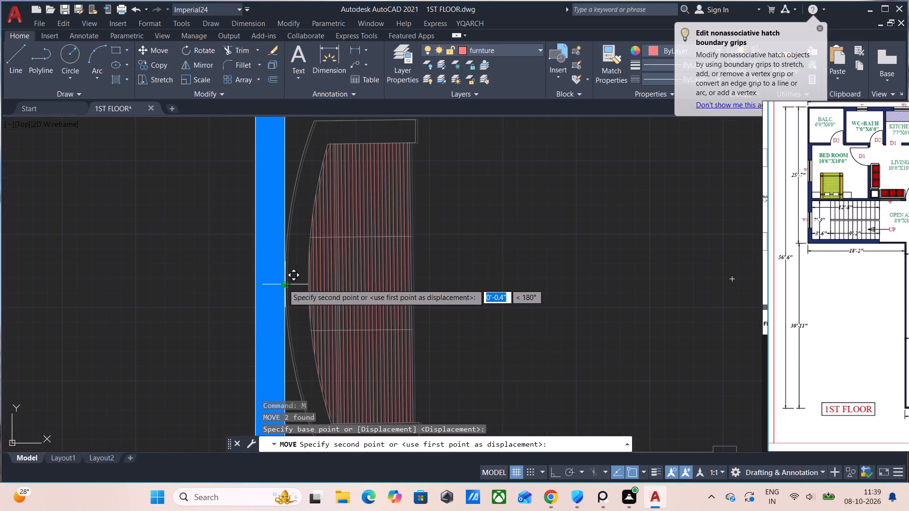
pyautogui.click(283, 284)
# Move the horizontal sofa with its hatch right so its upper-left corner meets the vertical sofa's lower front corner.
pyautogui.scroll(-3, 404, 280)
pyautogui.moveTo(455, 322); pyautogui.dragTo(413, 320, button='middle')
pyautogui.scroll(1, 447, 353)
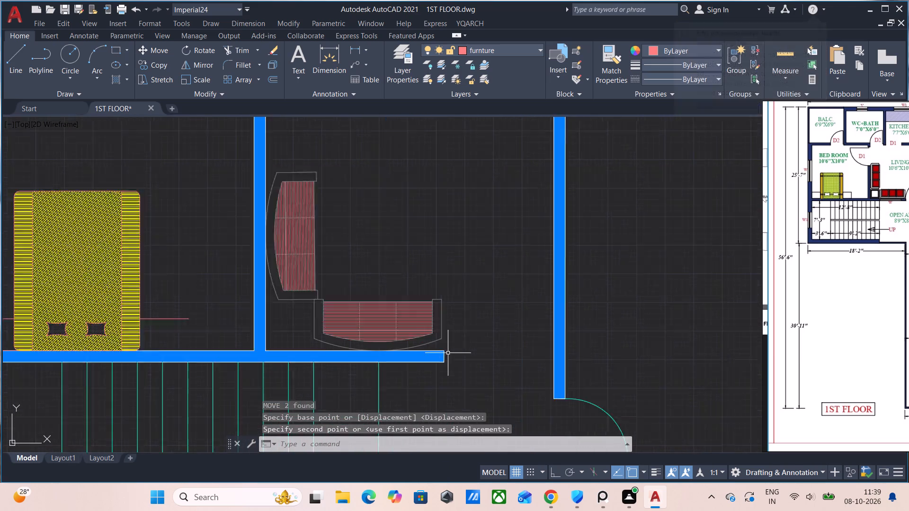
pyautogui.scroll(1, 448, 353)
pyautogui.click(475, 331)
pyautogui.click(405, 264)
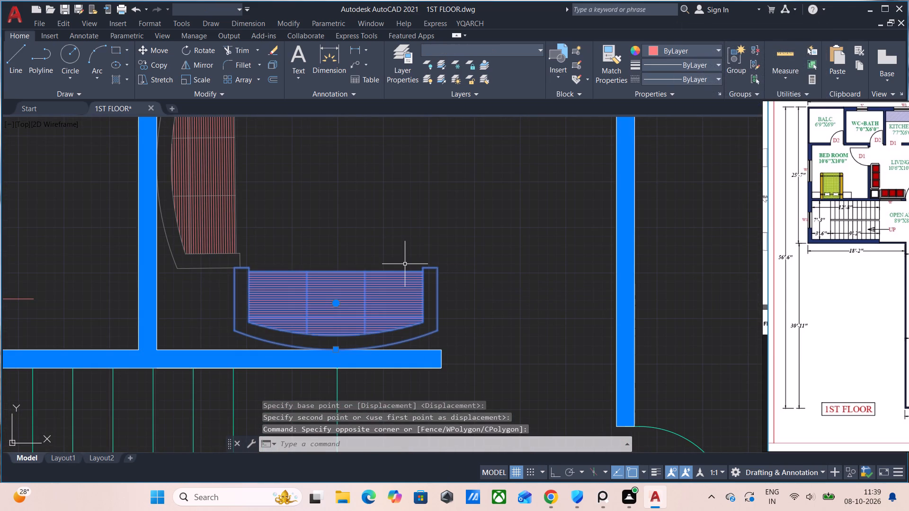
pyautogui.press('m')
pyautogui.press('Return')
pyautogui.scroll(1, 244, 265)
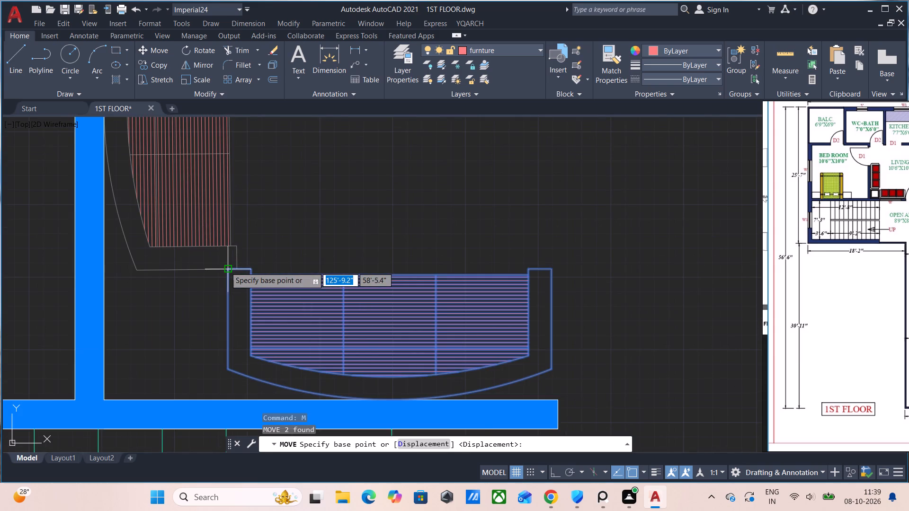
pyautogui.click(225, 267)
pyautogui.click(236, 266)
# Save the first-floor drawing.
pyautogui.scroll(-3, 353, 237)
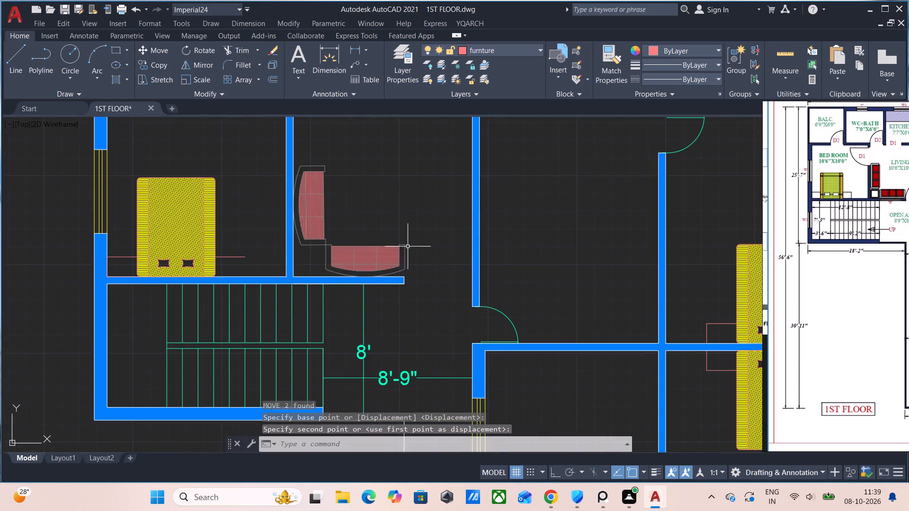
pyautogui.moveTo(403, 258); pyautogui.dragTo(381, 359, button='middle')
pyautogui.moveTo(406, 272); pyautogui.dragTo(378, 298, button='middle')
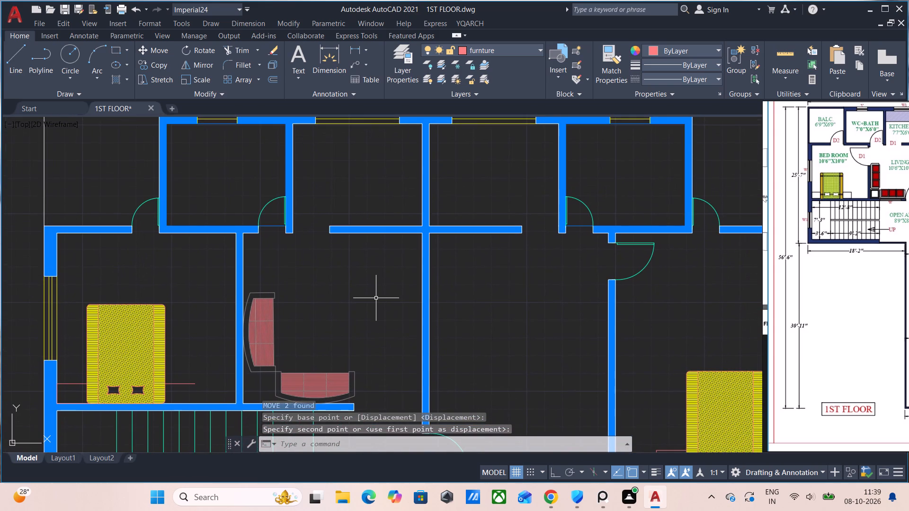
pyautogui.hotkey('ctrl', 's')
# Reposition the PureRef reference image to show more of the first-floor plan's rooms and sofas.
pyautogui.scroll(-2, 376, 301)
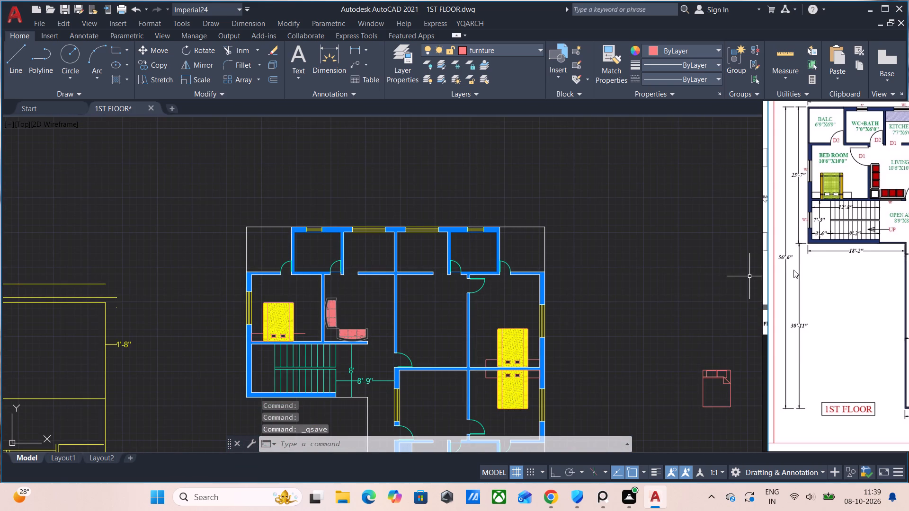
pyautogui.moveTo(836, 289); pyautogui.dragTo(713, 368, button='right')
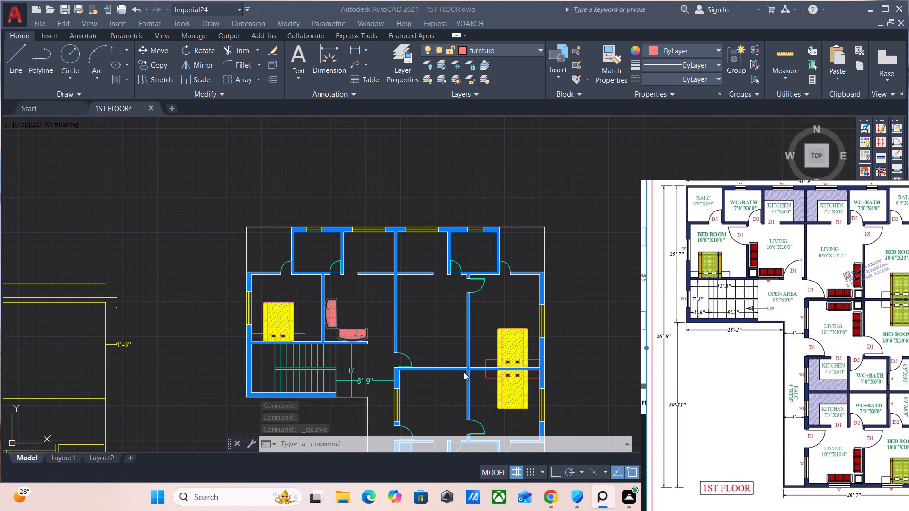
# Copy the L-shaped sofa pair with its hatches into the adjacent larger living room, with the horizontal sofa's curved back on the lower wall's face.
pyautogui.scroll(2, 392, 342)
pyautogui.scroll(1, 335, 339)
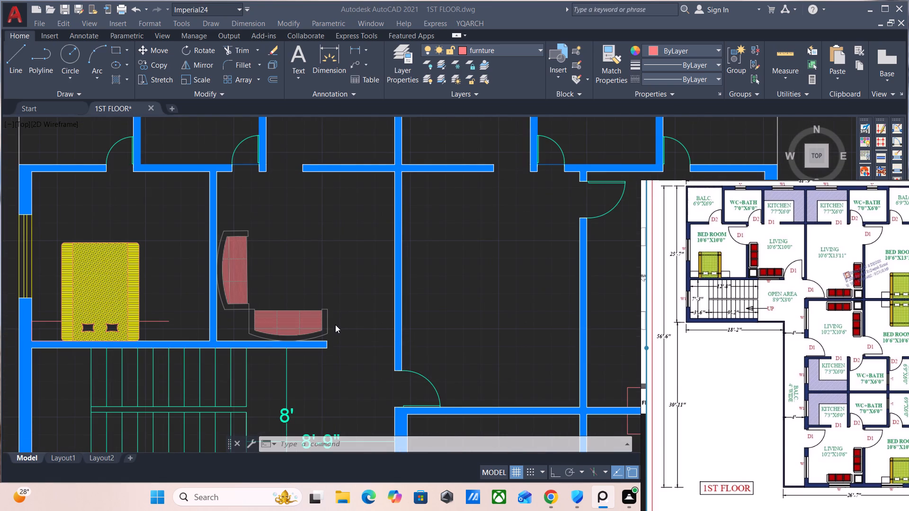
pyautogui.click(348, 327)
pyautogui.click(352, 320)
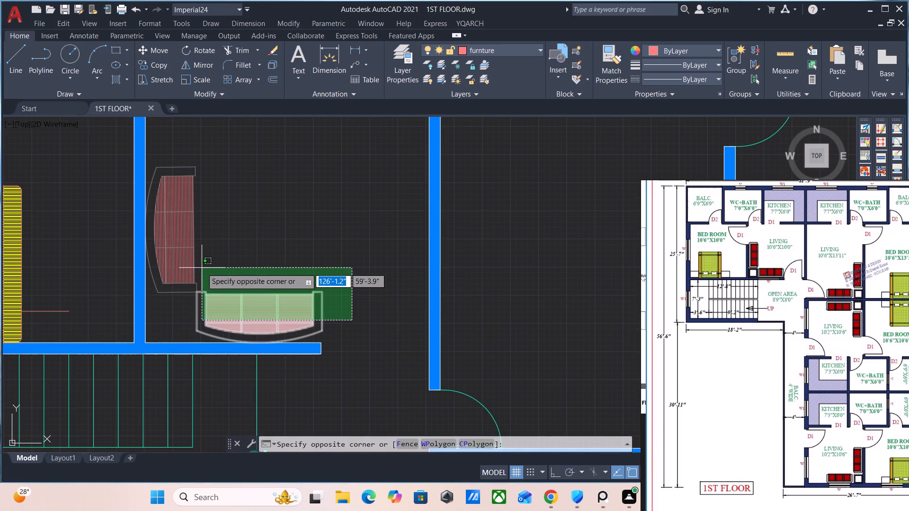
pyautogui.click(178, 238)
pyautogui.scroll(-1, 311, 282)
pyautogui.moveTo(328, 316); pyautogui.dragTo(169, 317, button='middle')
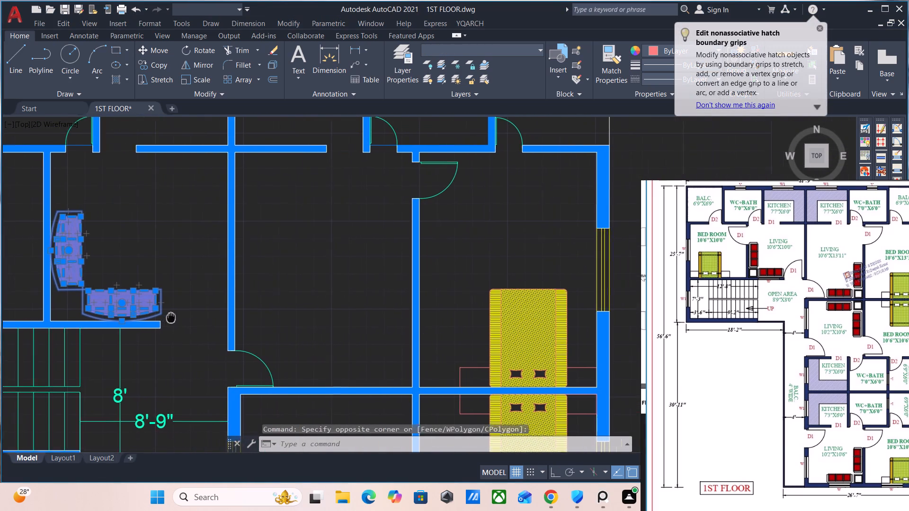
pyautogui.moveTo(169, 317); pyautogui.dragTo(160, 317, button='middle')
pyautogui.write('CO')
pyautogui.press('Return')
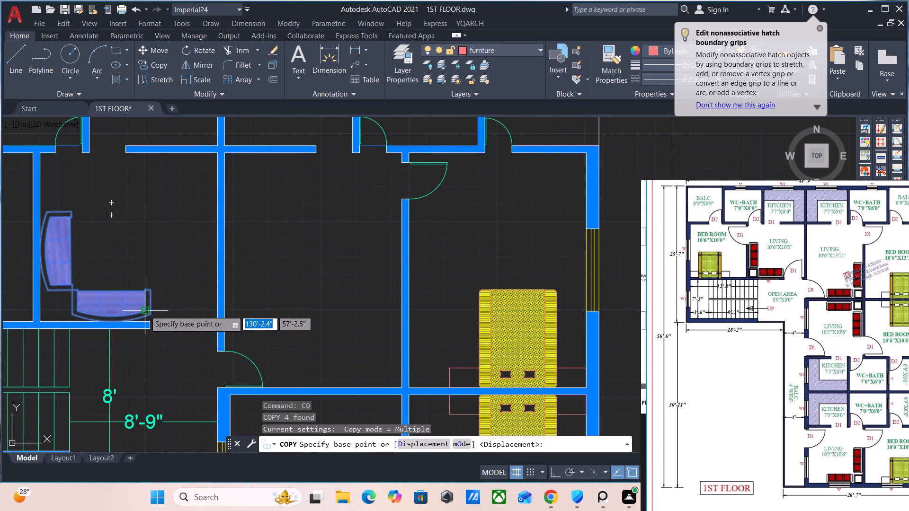
pyautogui.click(112, 320)
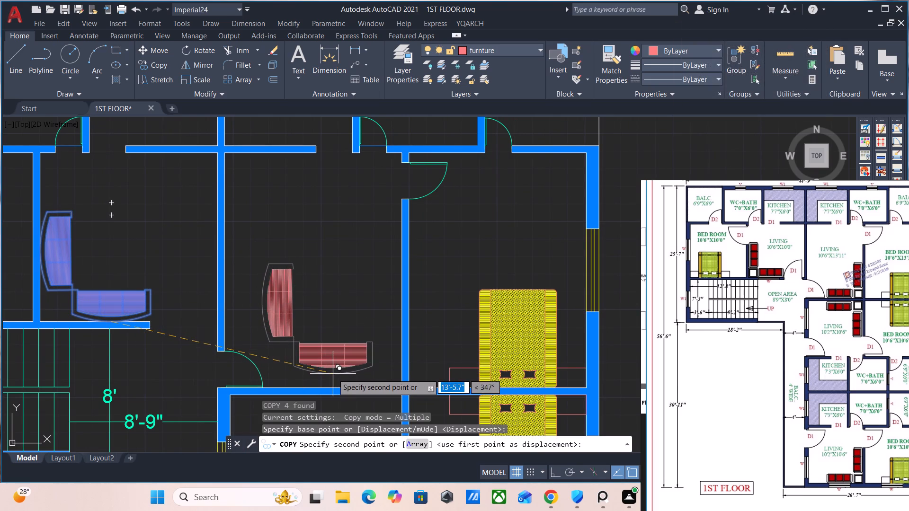
pyautogui.scroll(1, 362, 395)
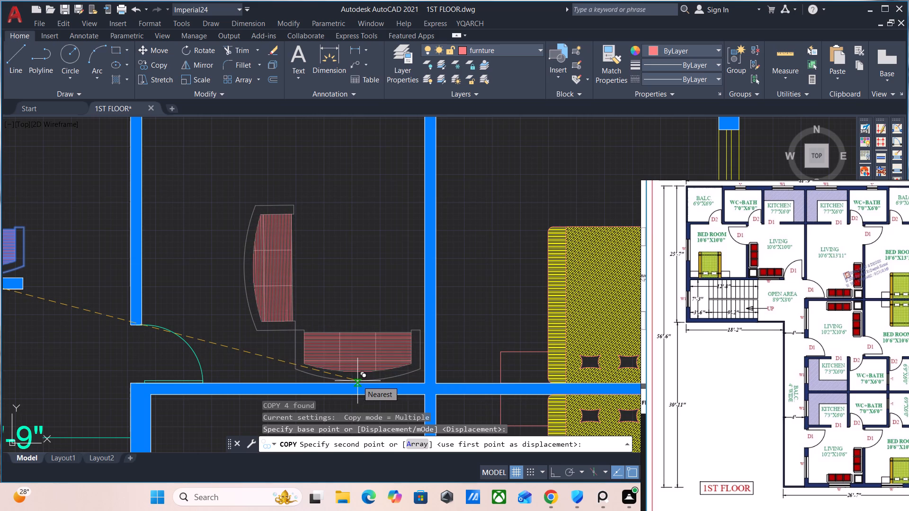
pyautogui.scroll(1, 357, 381)
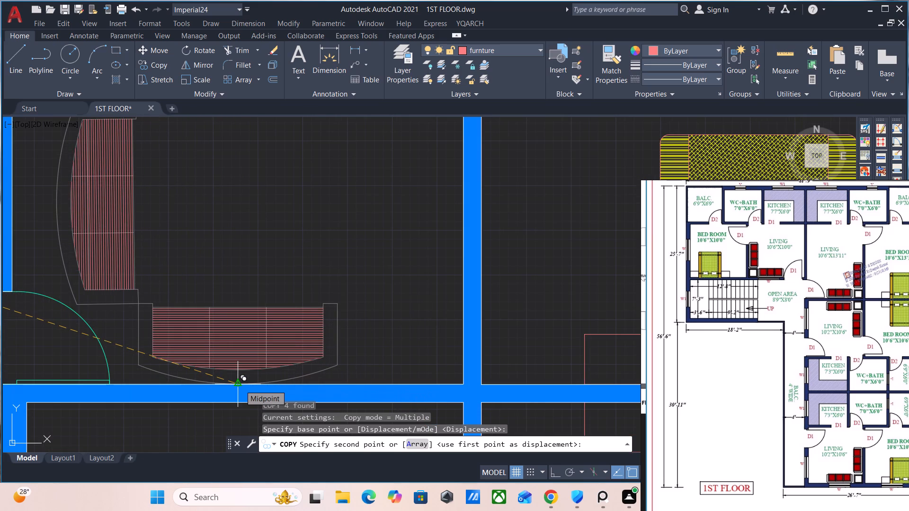
pyautogui.click(247, 385)
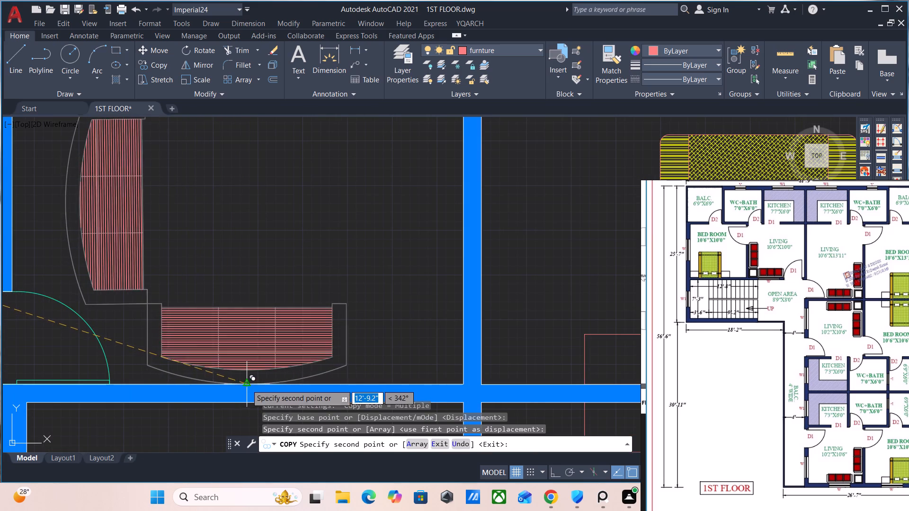
pyautogui.press('Escape')
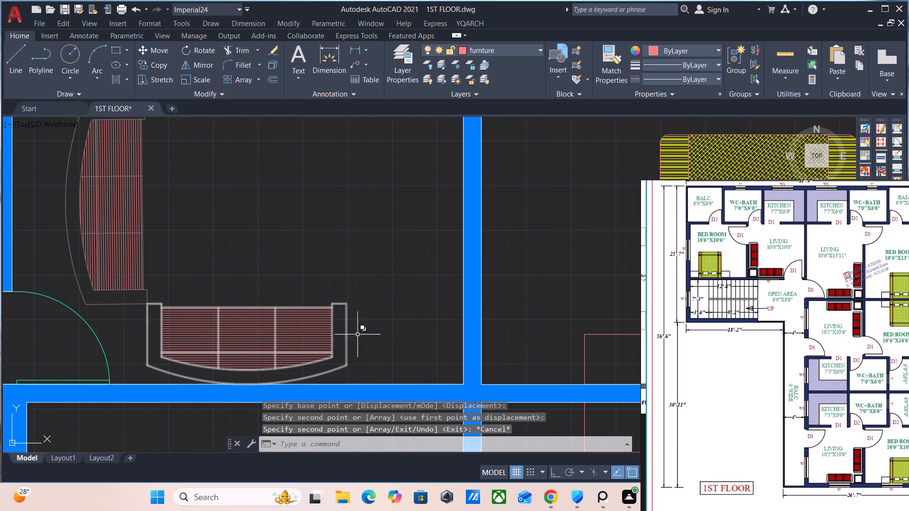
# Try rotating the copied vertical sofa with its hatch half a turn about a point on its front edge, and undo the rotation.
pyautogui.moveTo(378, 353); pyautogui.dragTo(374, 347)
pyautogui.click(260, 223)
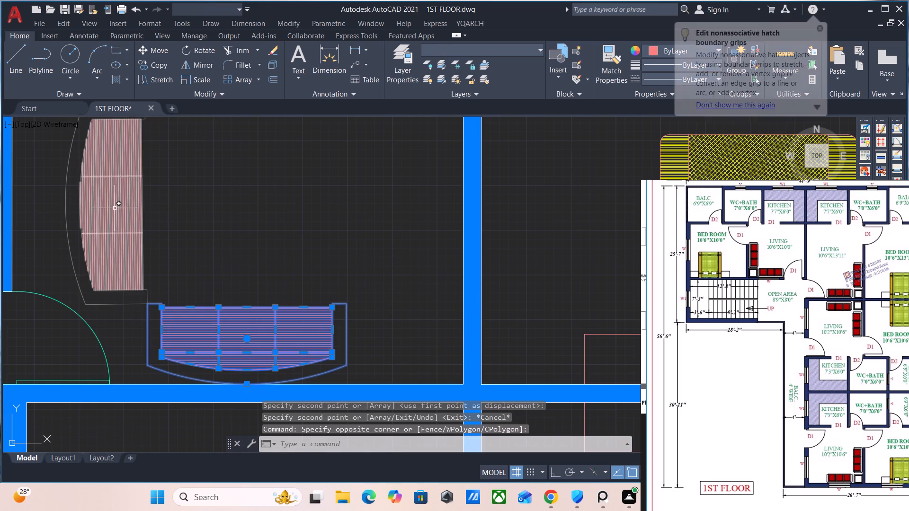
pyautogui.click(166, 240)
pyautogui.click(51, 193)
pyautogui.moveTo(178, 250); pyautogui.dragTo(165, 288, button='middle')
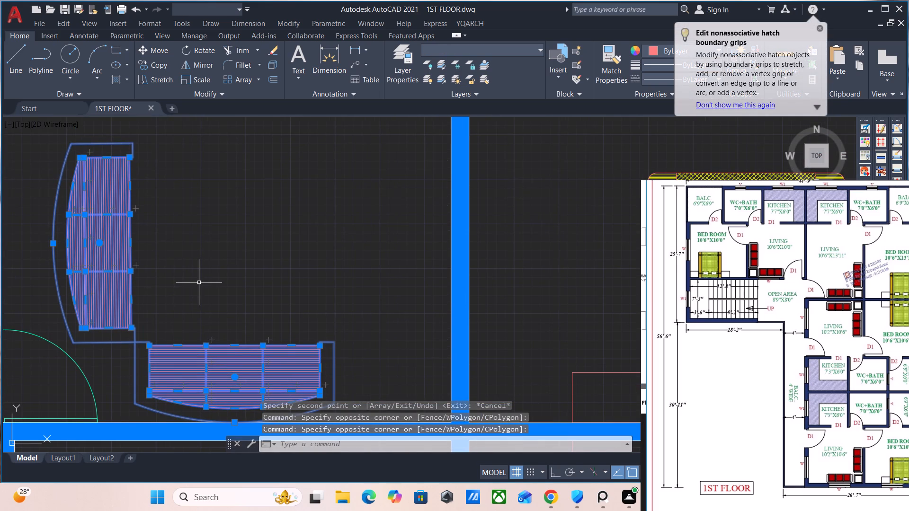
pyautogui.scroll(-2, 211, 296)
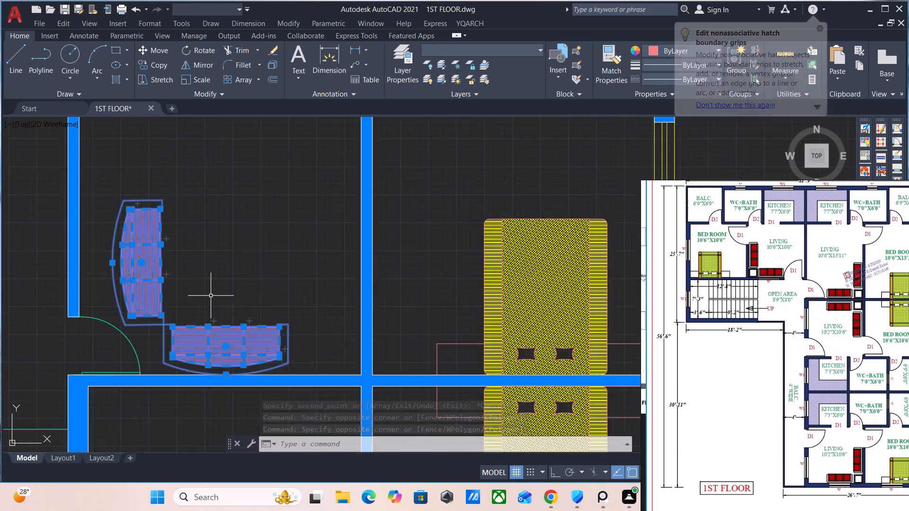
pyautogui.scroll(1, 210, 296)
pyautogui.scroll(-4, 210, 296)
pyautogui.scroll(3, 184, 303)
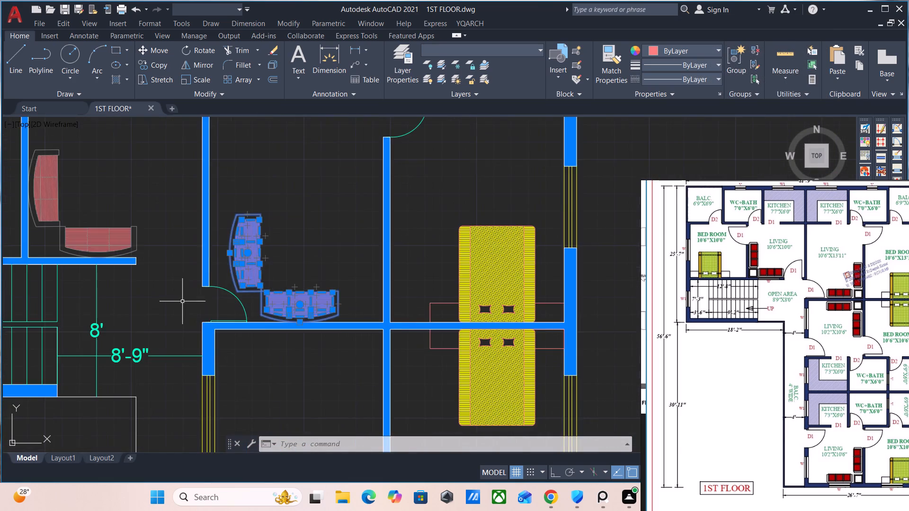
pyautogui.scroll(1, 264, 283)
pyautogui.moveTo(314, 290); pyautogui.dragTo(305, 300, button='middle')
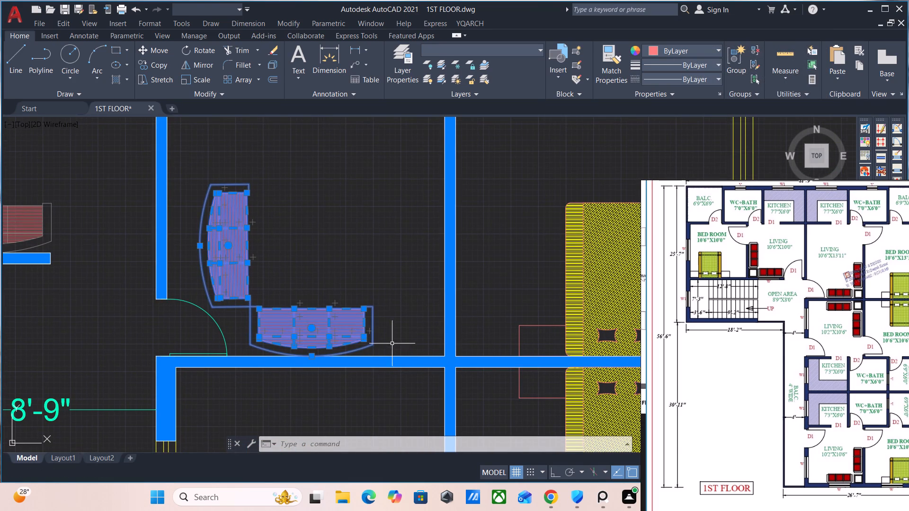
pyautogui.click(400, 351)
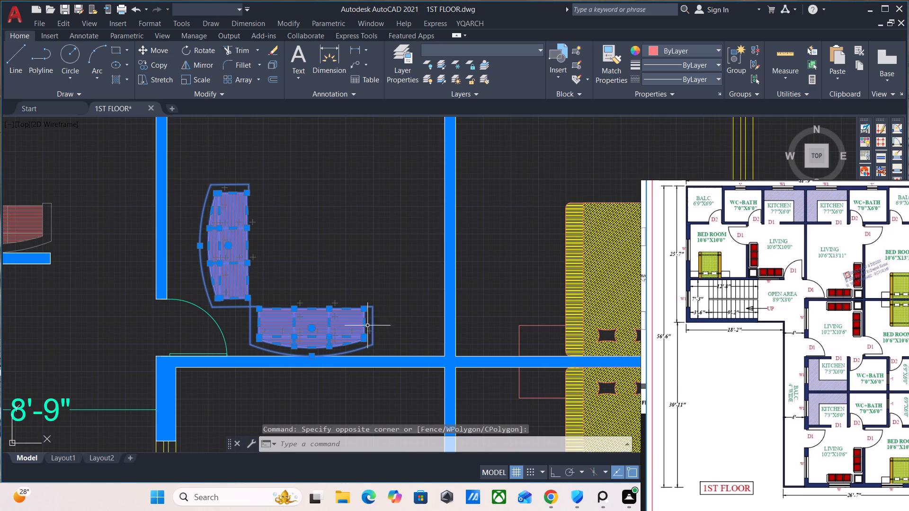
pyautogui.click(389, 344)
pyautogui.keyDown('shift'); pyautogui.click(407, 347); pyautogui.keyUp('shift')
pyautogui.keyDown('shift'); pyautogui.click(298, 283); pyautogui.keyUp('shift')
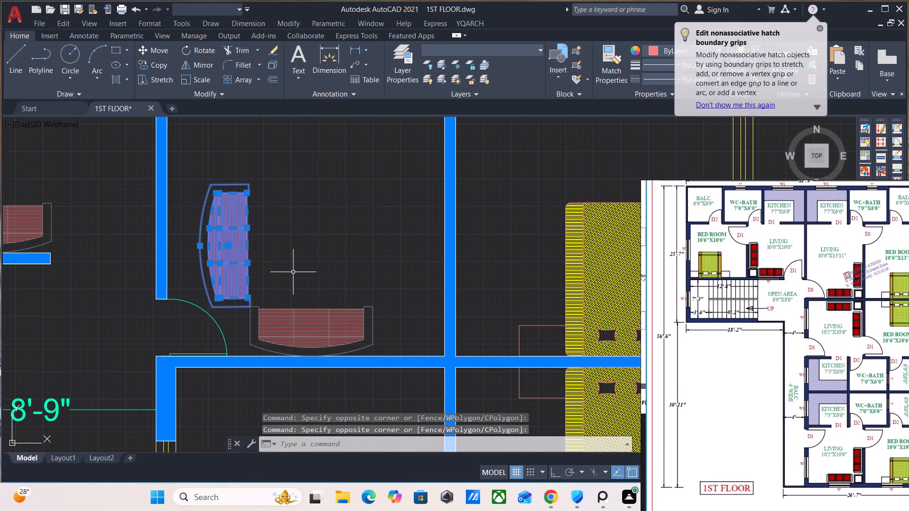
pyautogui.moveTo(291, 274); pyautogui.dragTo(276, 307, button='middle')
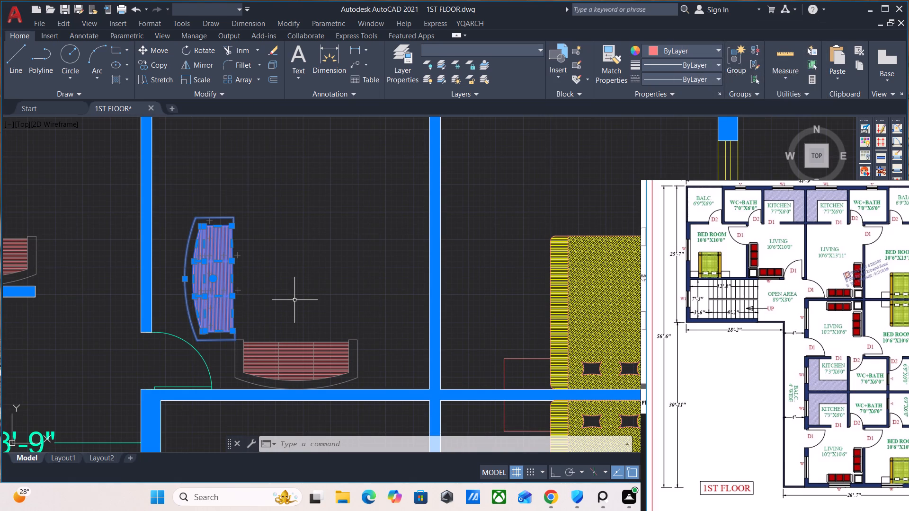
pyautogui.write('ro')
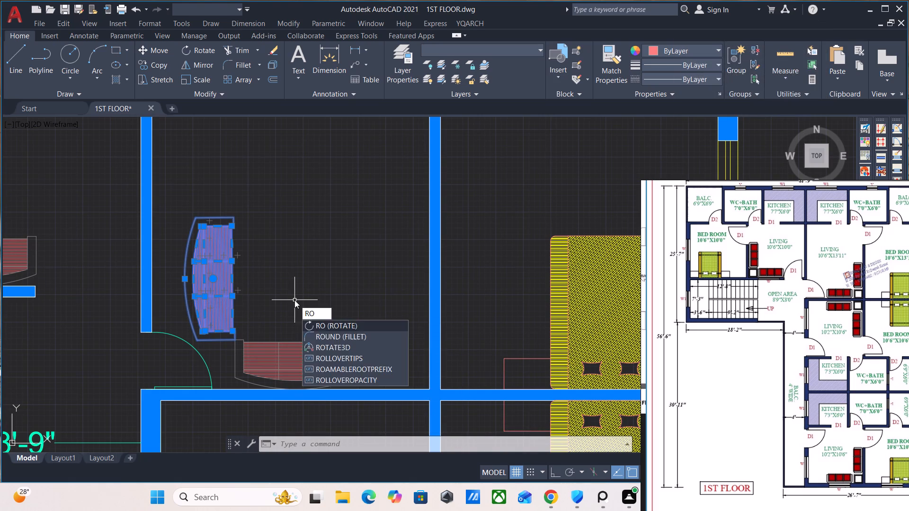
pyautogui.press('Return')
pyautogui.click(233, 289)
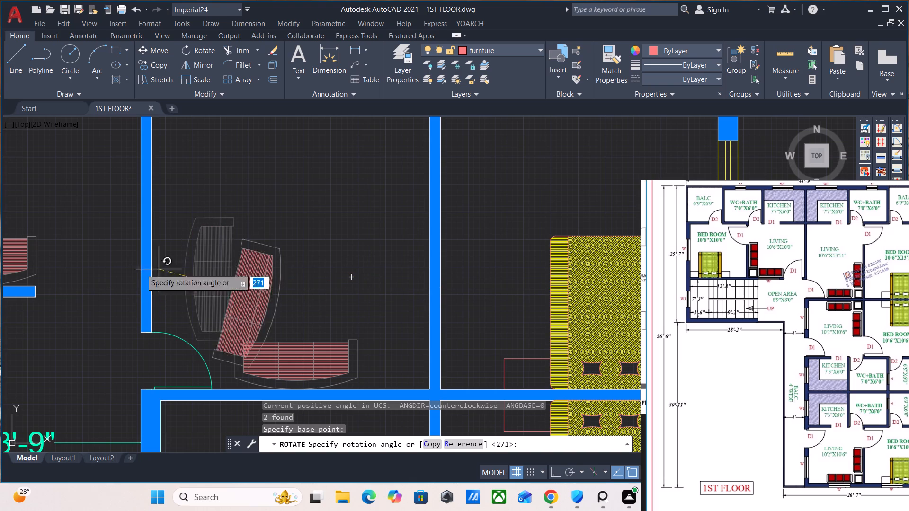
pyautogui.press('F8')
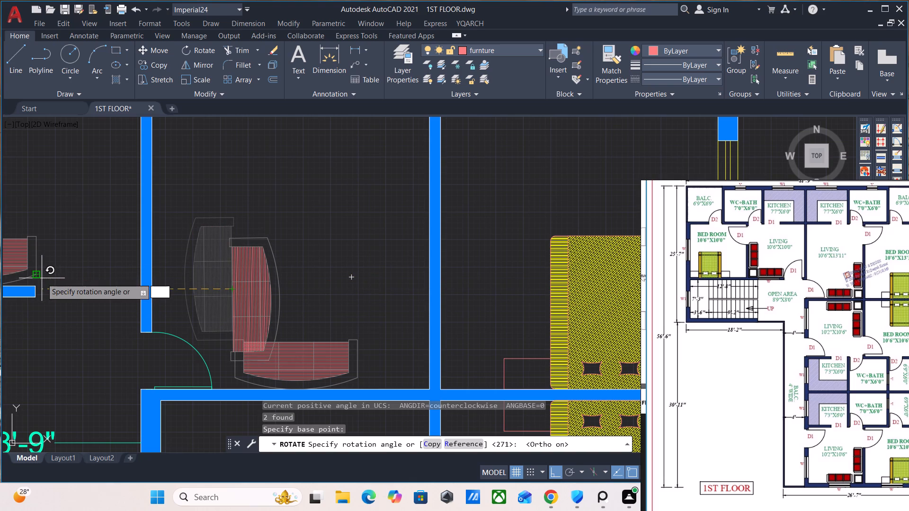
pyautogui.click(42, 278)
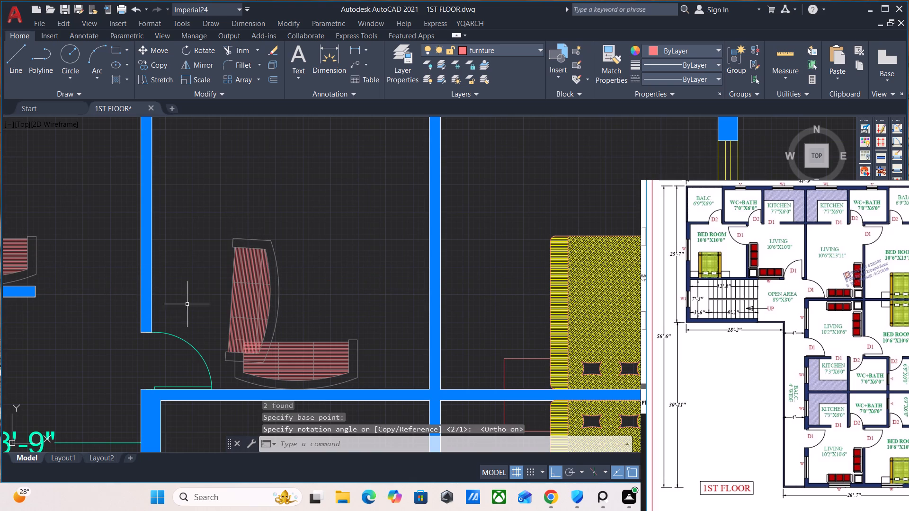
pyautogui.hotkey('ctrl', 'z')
# Rotate the copied vertical sofa with its hatch 180° about its front edge's midpoint, using Ortho, so it faces the opposite way.
pyautogui.moveTo(268, 311); pyautogui.dragTo(252, 291)
pyautogui.click(180, 191)
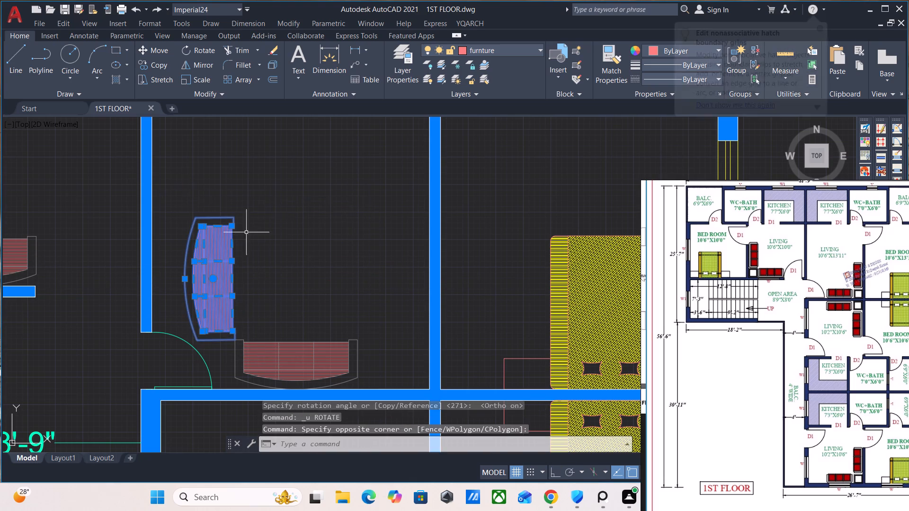
pyautogui.moveTo(310, 274); pyautogui.dragTo(403, 255, button='middle')
pyautogui.press('r')
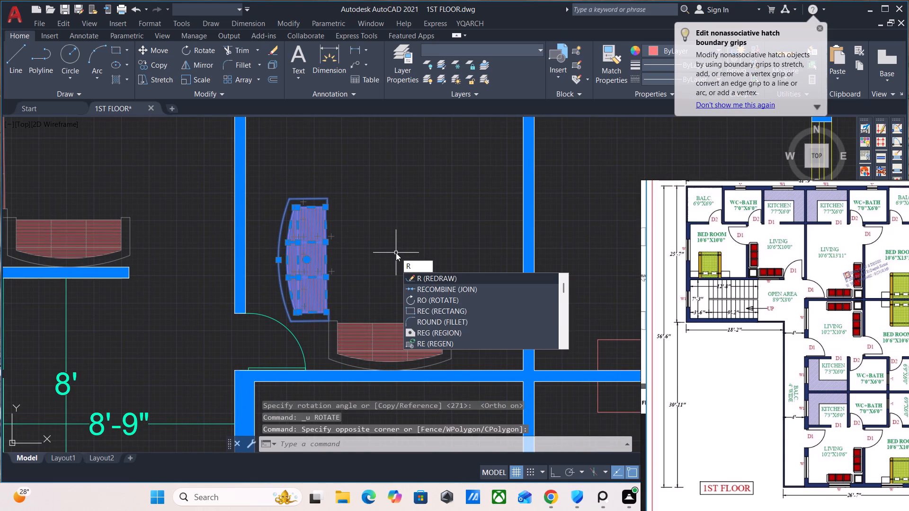
pyautogui.press('o')
pyautogui.press('Return')
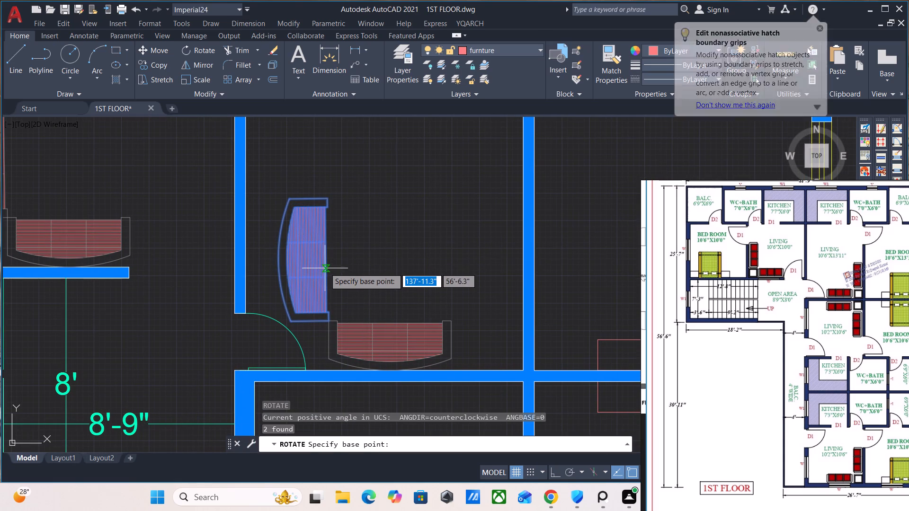
pyautogui.press('F8')
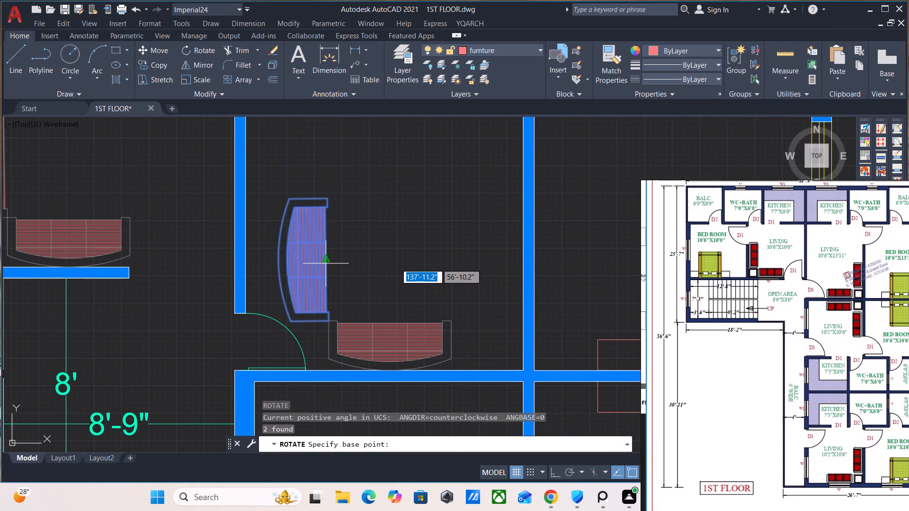
pyautogui.click(326, 259)
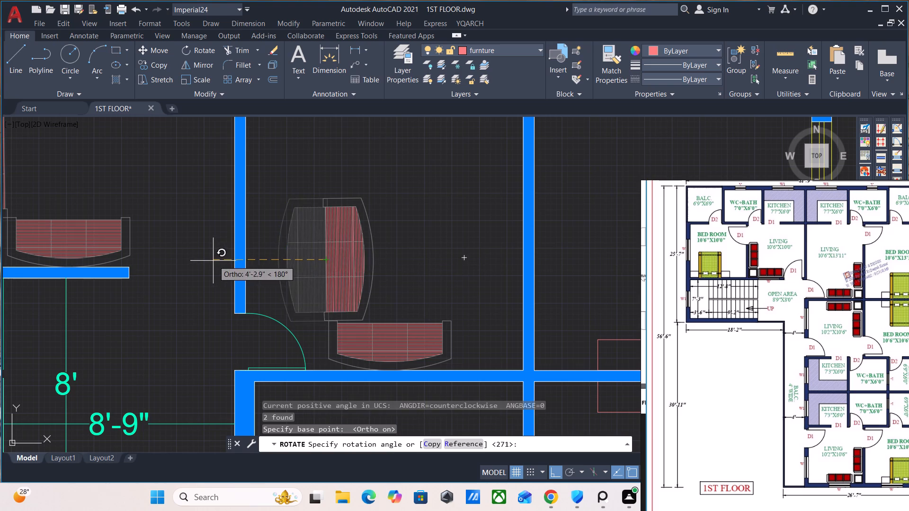
pyautogui.click(213, 261)
# Move the rotated vertical sofa with its hatch right so its curved back touches the wall shared with the right-hand bedroom.
pyautogui.click(407, 291)
pyautogui.click(278, 188)
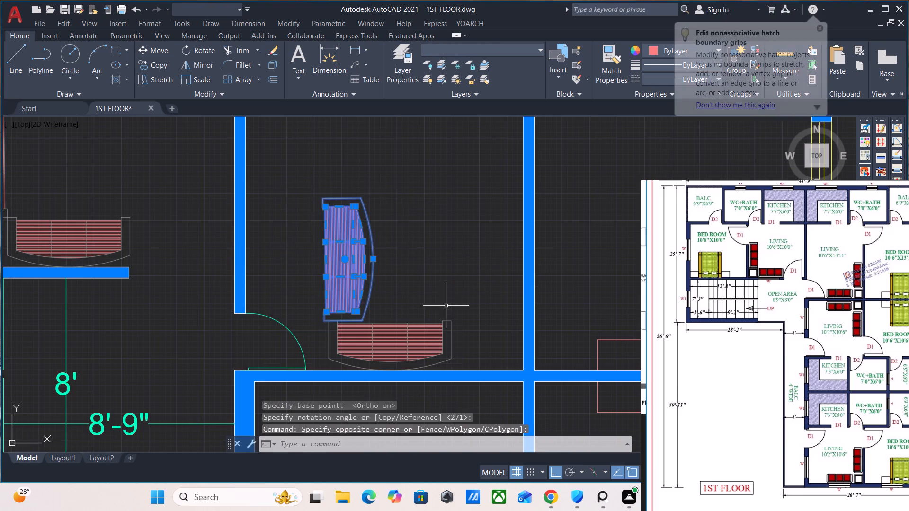
pyautogui.moveTo(429, 317); pyautogui.dragTo(321, 352, button='middle')
pyautogui.press('m')
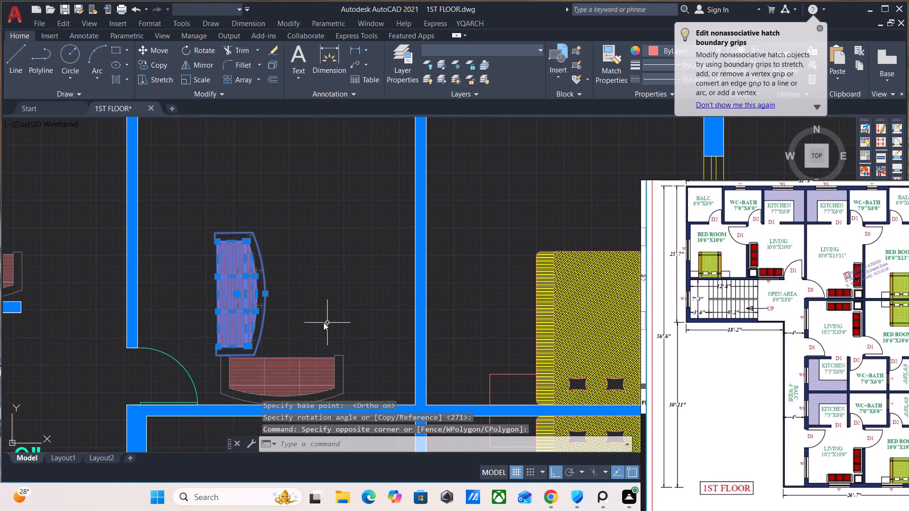
pyautogui.press('Return')
pyautogui.click(265, 293)
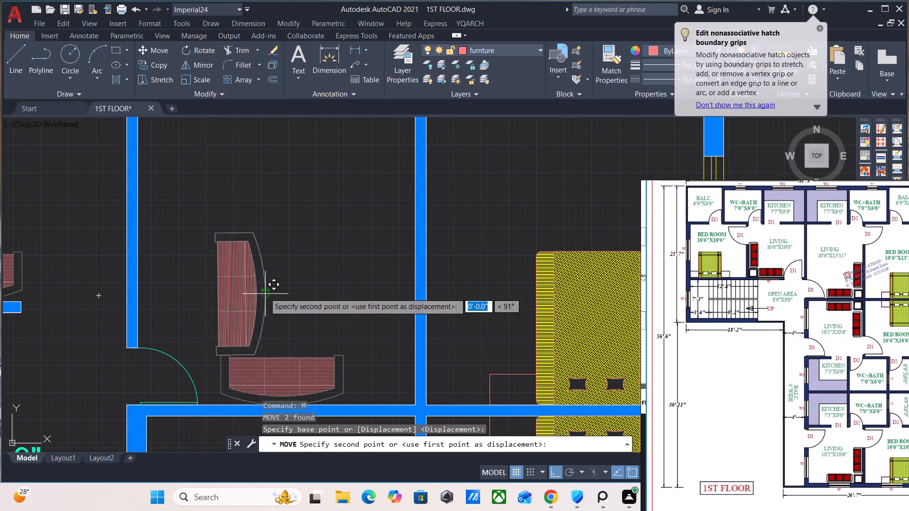
pyautogui.click(415, 295)
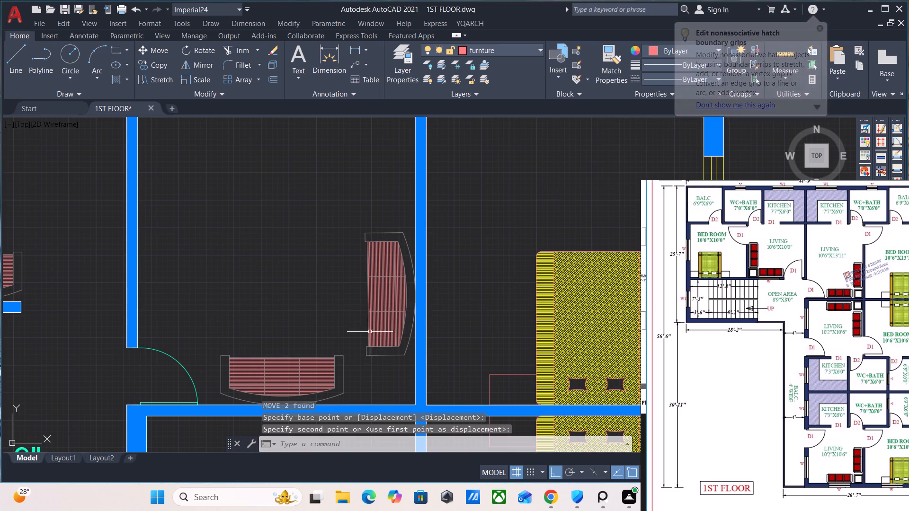
# Move the copied horizontal sofa with its hatch right so its upper-right corner meets the vertical sofa's lower front corner.
pyautogui.click(356, 396)
pyautogui.click(296, 348)
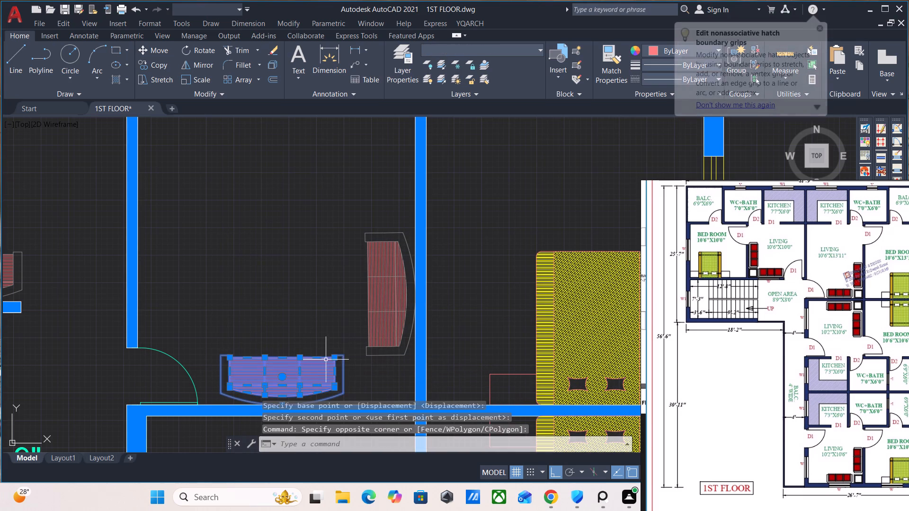
pyautogui.press('m')
pyautogui.press('Return')
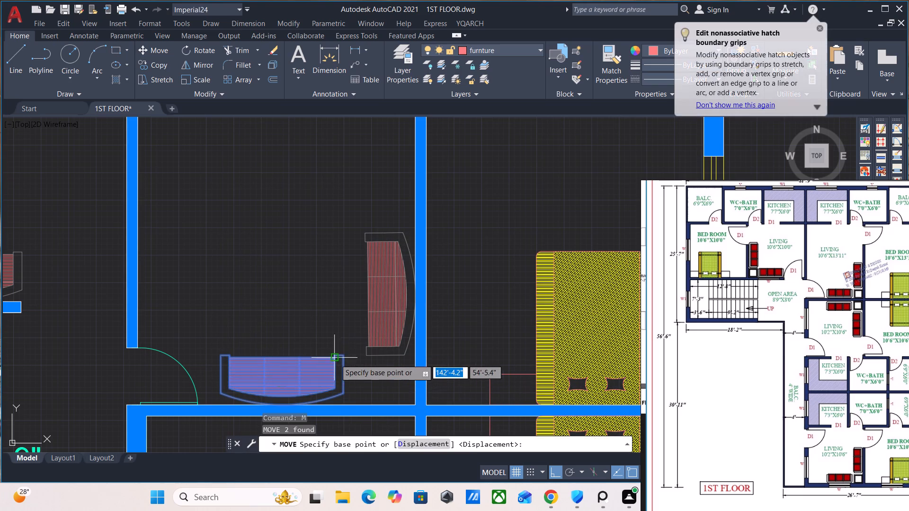
pyautogui.click(344, 354)
pyautogui.click(366, 355)
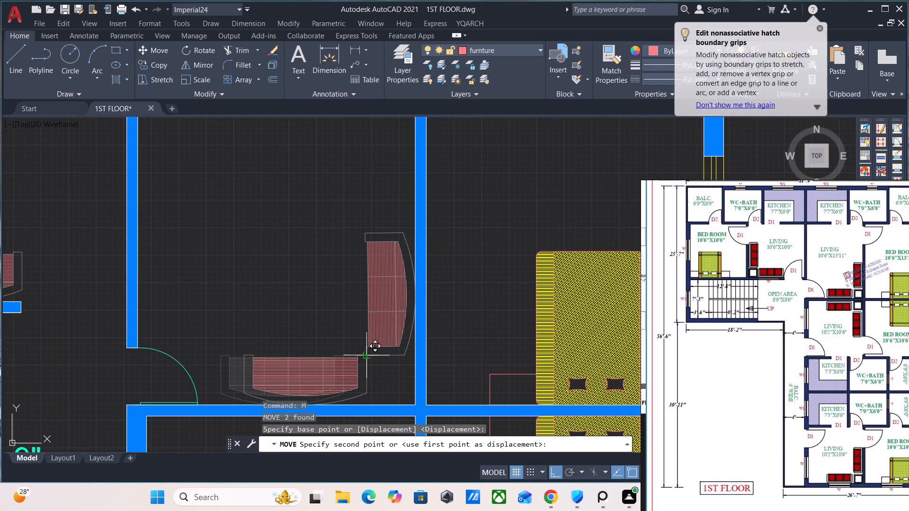
pyautogui.scroll(-3, 266, 328)
pyautogui.scroll(-2, 792, 349)
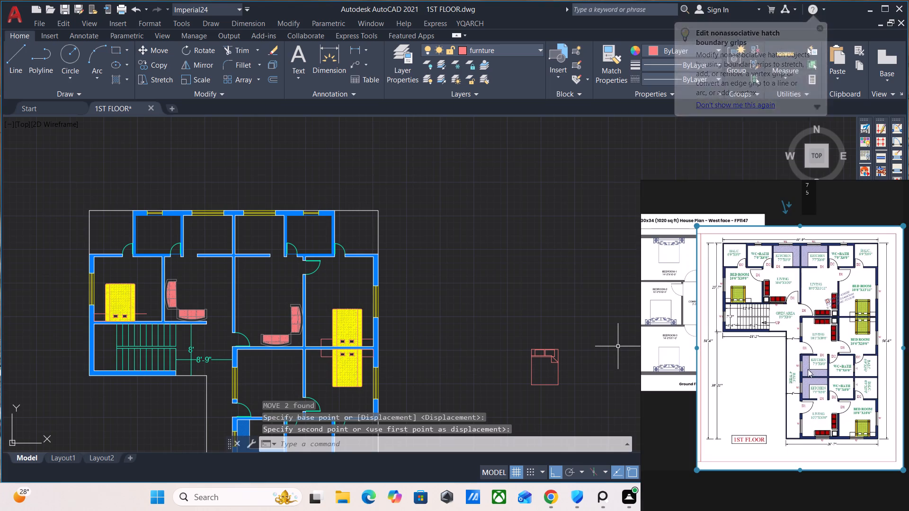
# Mirror the hatched L-shaped sofa pair across the wall beneath it into the living room below, keeping the originals.
pyautogui.moveTo(807, 372); pyautogui.dragTo(792, 331, button='middle')
pyautogui.scroll(2, 444, 309)
pyautogui.moveTo(137, 351); pyautogui.dragTo(164, 346, button='middle')
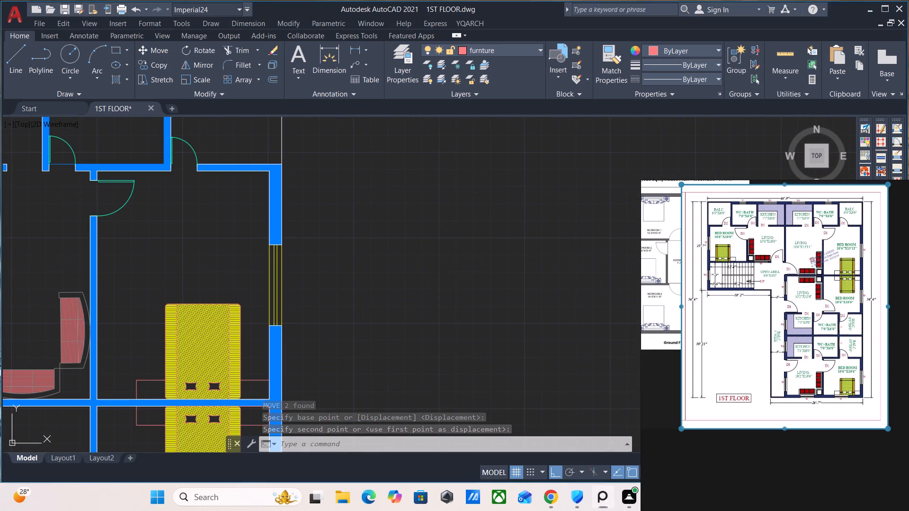
pyautogui.moveTo(164, 346); pyautogui.dragTo(403, 305, button='middle')
pyautogui.moveTo(260, 350); pyautogui.dragTo(546, 299, button='middle')
pyautogui.scroll(1, 396, 318)
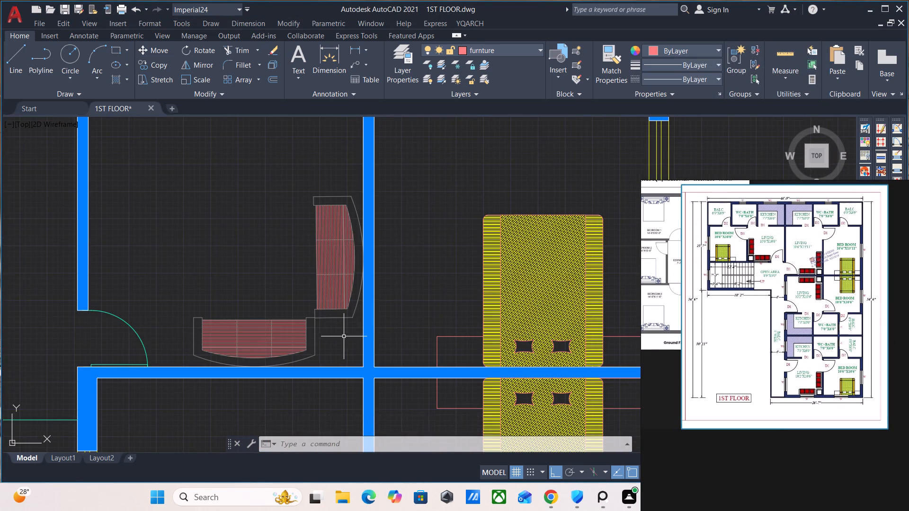
pyautogui.click(344, 336)
pyautogui.click(244, 254)
pyautogui.write('mi')
pyautogui.press('Return')
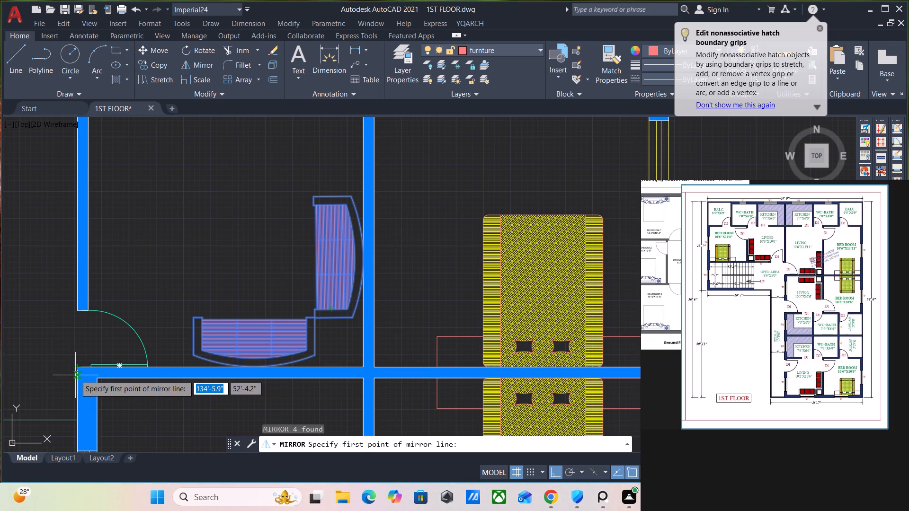
pyautogui.scroll(-1, 369, 357)
pyautogui.scroll(1, 561, 368)
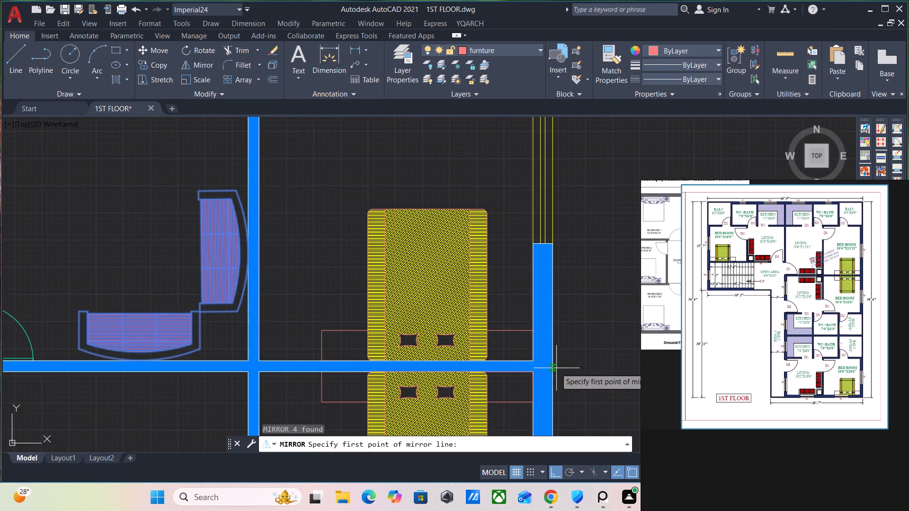
pyautogui.click(555, 367)
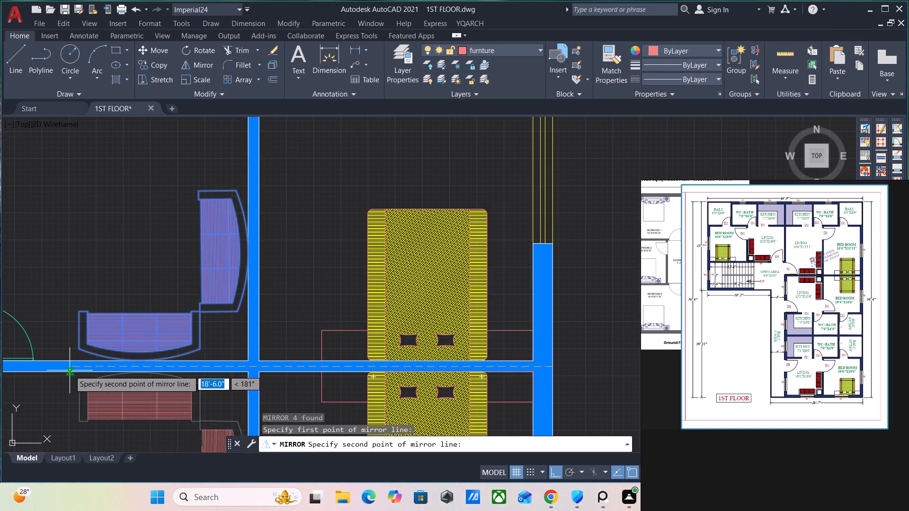
pyautogui.click(73, 368)
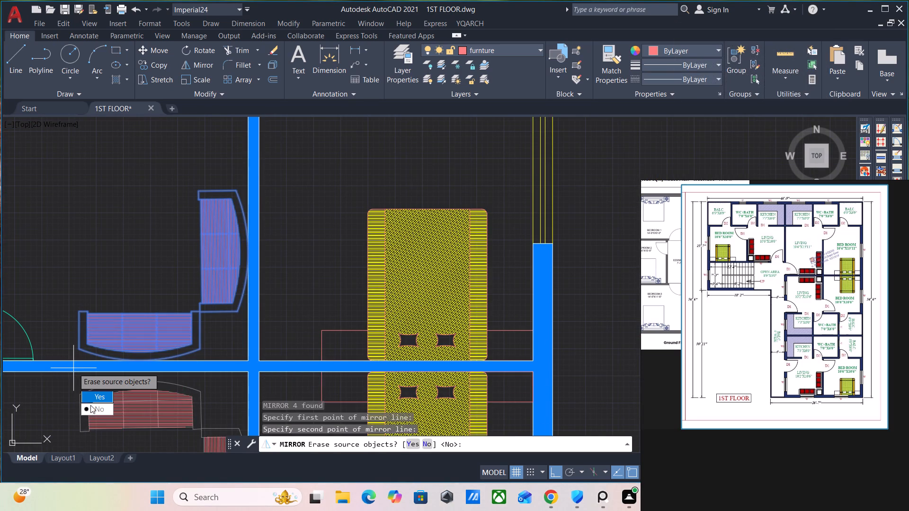
pyautogui.moveTo(90, 405); pyautogui.dragTo(73, 368)
# Move the mirrored sofa pair with its hatches up so the horizontal sofa's curved back touches the dividing wall.
pyautogui.moveTo(201, 348); pyautogui.dragTo(250, 254, button='middle')
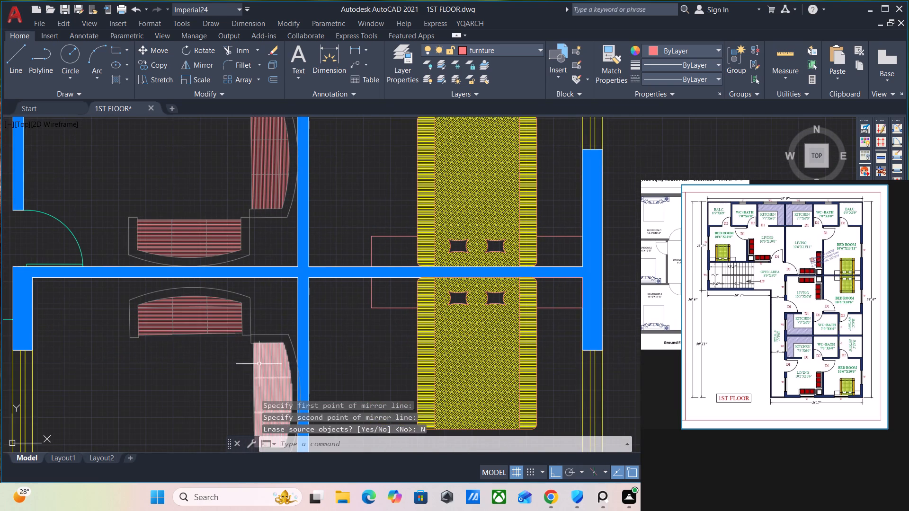
pyautogui.click(267, 372)
pyautogui.click(275, 339)
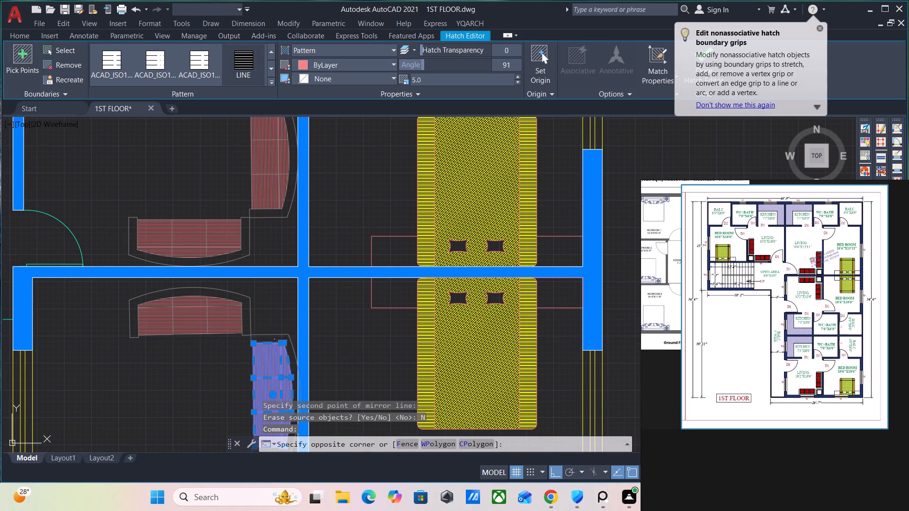
pyautogui.click(183, 320)
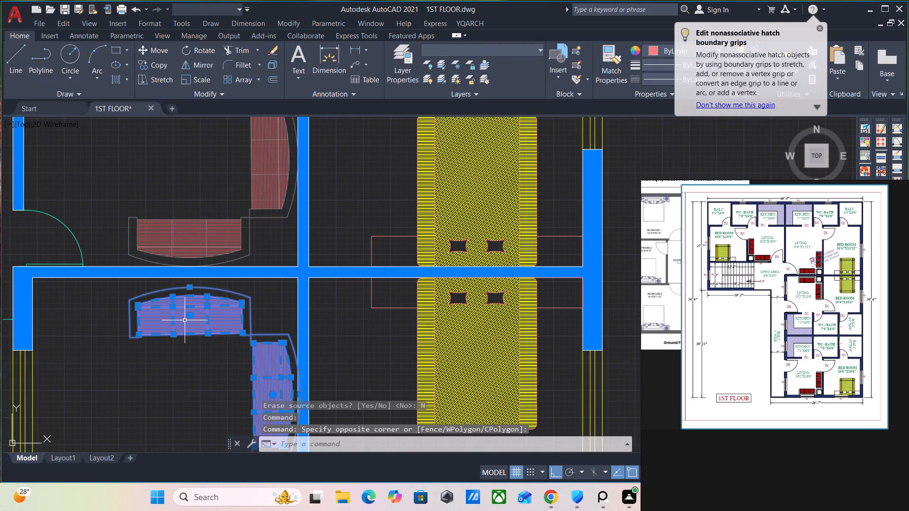
pyautogui.press('m')
pyautogui.press('Return')
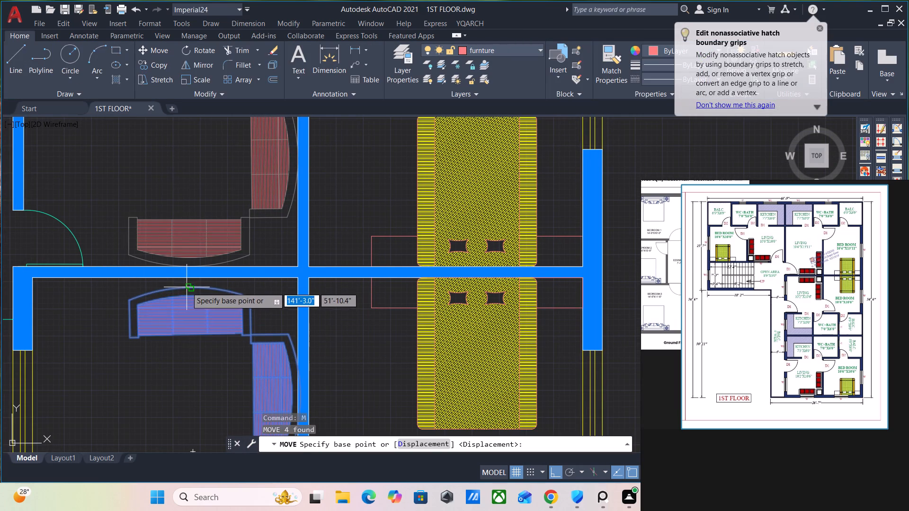
pyautogui.click(187, 288)
pyautogui.click(191, 276)
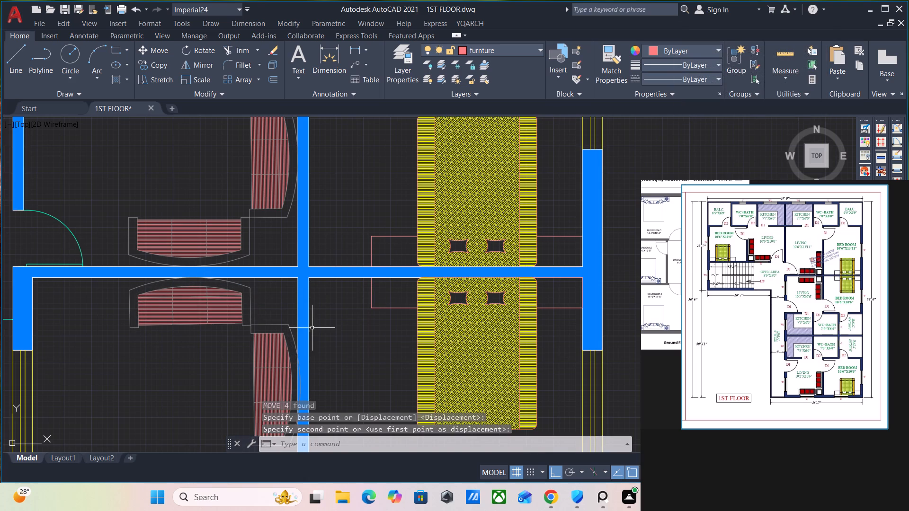
# Move the mirrored vertical sofa with its hatch left so its curved back meets the face of the bedroom wall.
pyautogui.moveTo(316, 352); pyautogui.dragTo(337, 311, button='middle')
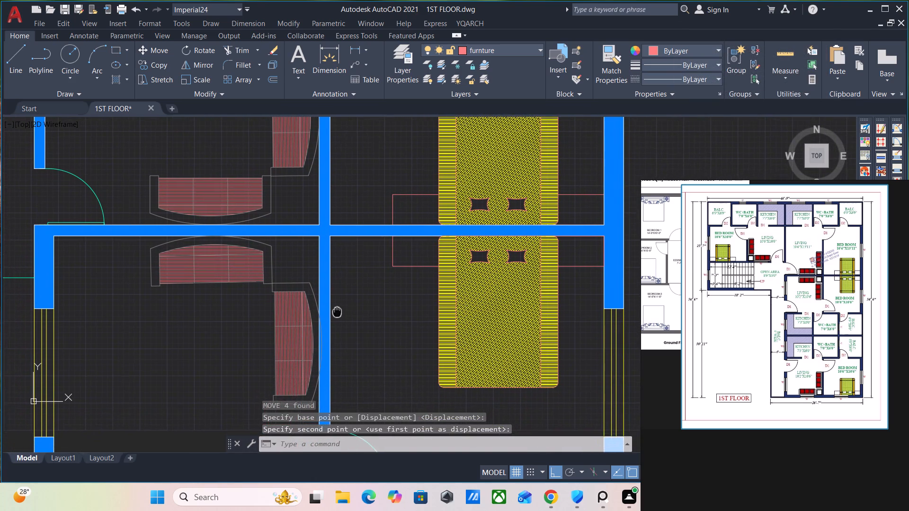
pyautogui.moveTo(337, 311); pyautogui.dragTo(368, 325, button='middle')
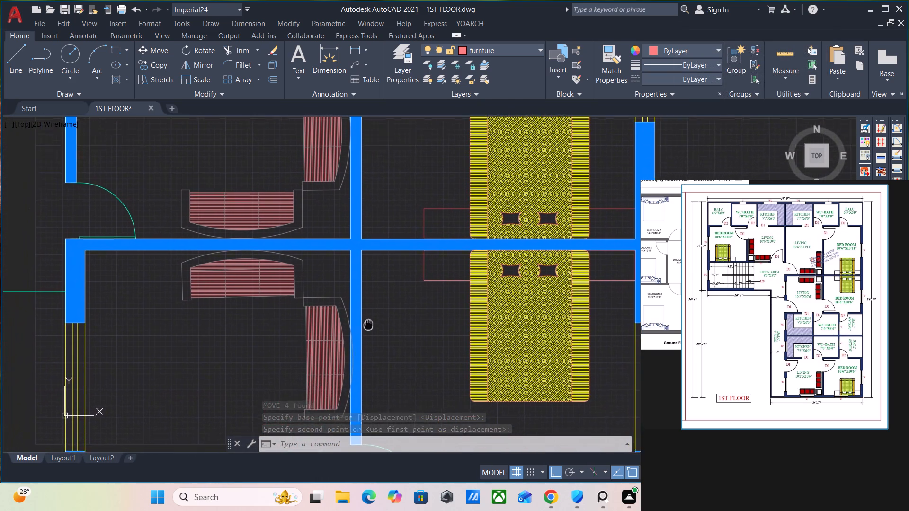
pyautogui.moveTo(368, 325); pyautogui.dragTo(370, 323, button='middle')
pyautogui.moveTo(333, 381); pyautogui.dragTo(338, 366, button='middle')
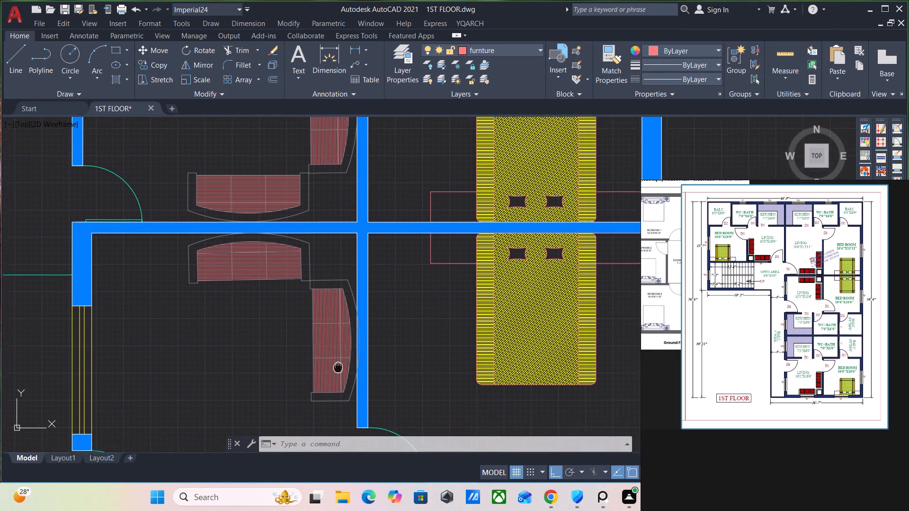
pyautogui.moveTo(338, 366); pyautogui.dragTo(343, 351, button='middle')
pyautogui.scroll(-2, 347, 370)
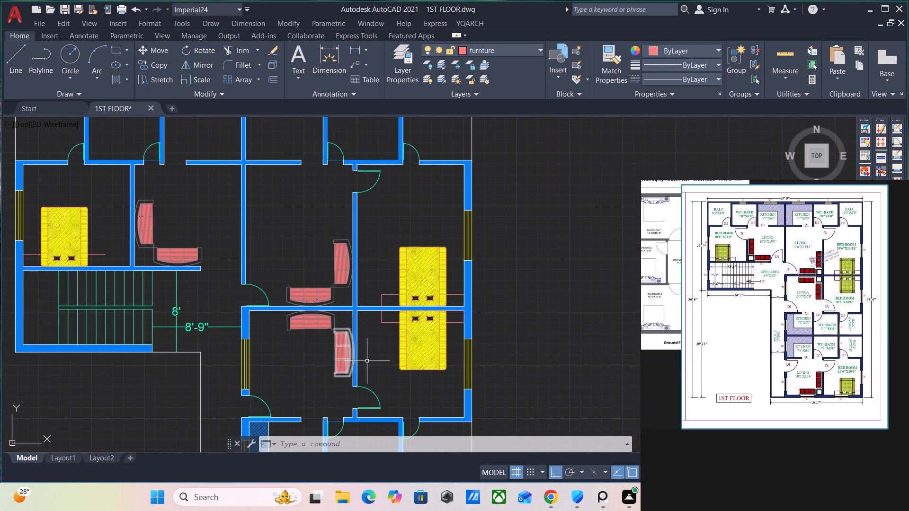
pyautogui.scroll(2, 335, 396)
pyautogui.click(357, 377)
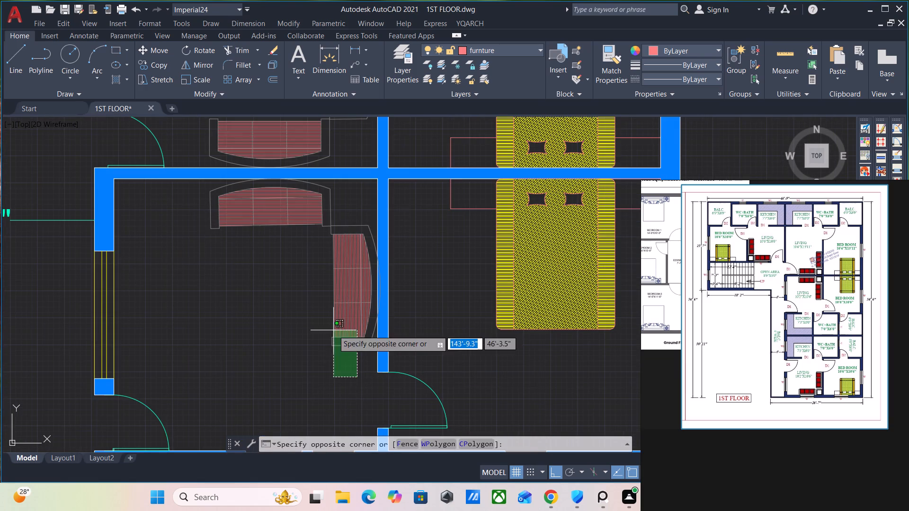
pyautogui.click(321, 309)
pyautogui.moveTo(376, 308); pyautogui.dragTo(366, 345, button='middle')
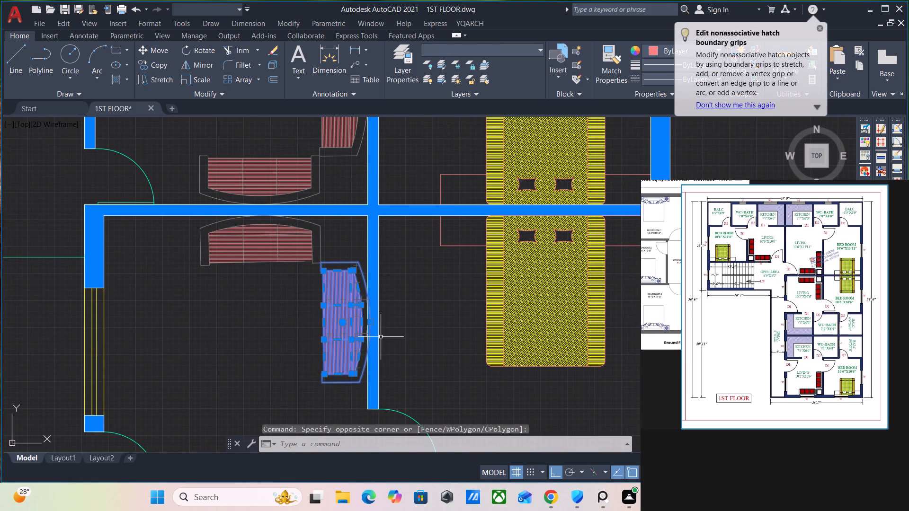
pyautogui.press('m')
pyautogui.press('Return')
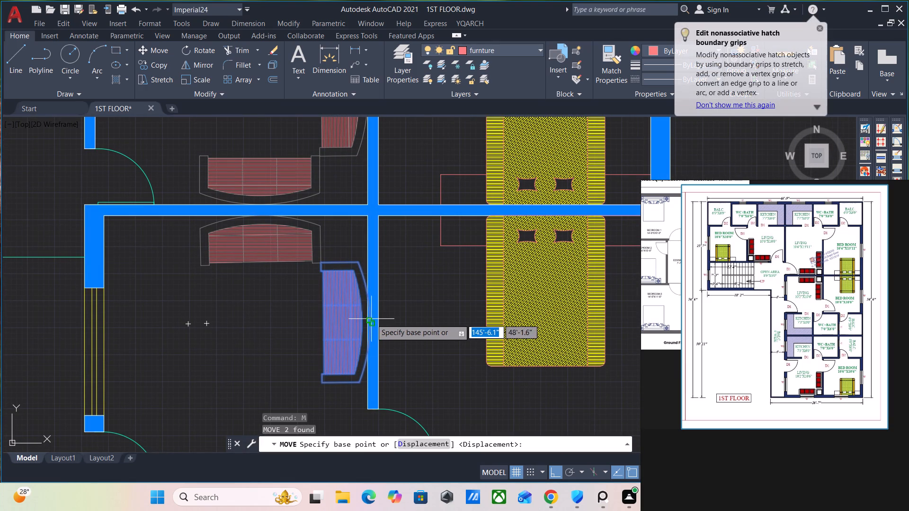
pyautogui.click(373, 319)
pyautogui.click(367, 319)
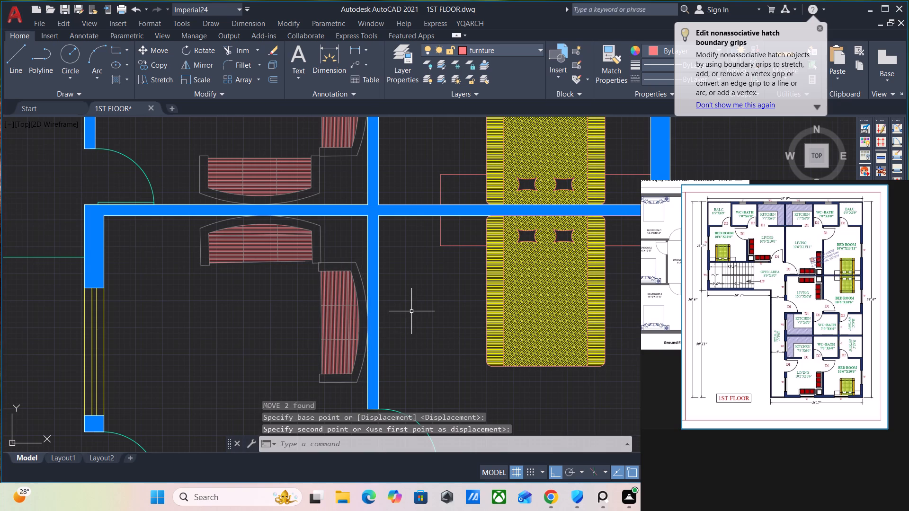
# Move the mirrored horizontal sofa with its hatch left so its lower-right corner meets the vertical sofa's upper front corner.
pyautogui.scroll(-1, 411, 312)
pyautogui.moveTo(342, 315); pyautogui.dragTo(335, 334, button='middle')
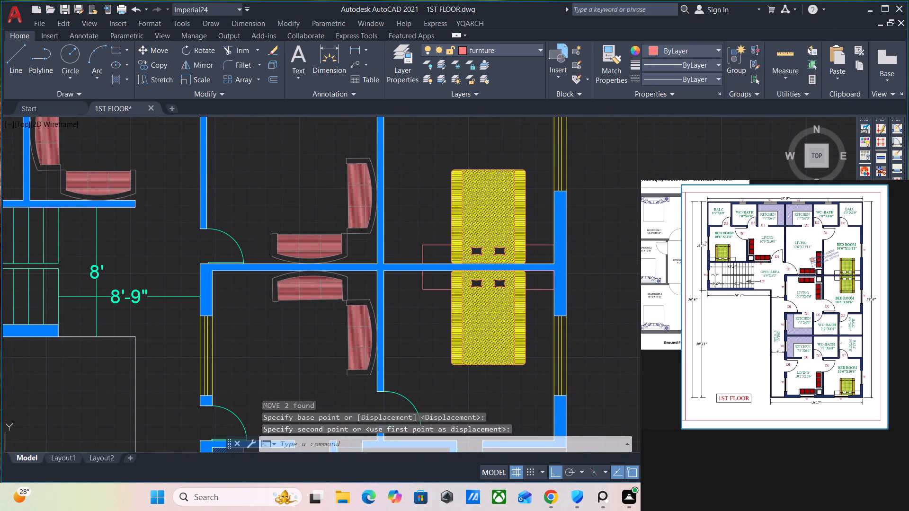
pyautogui.scroll(1, 348, 305)
pyautogui.click(355, 289)
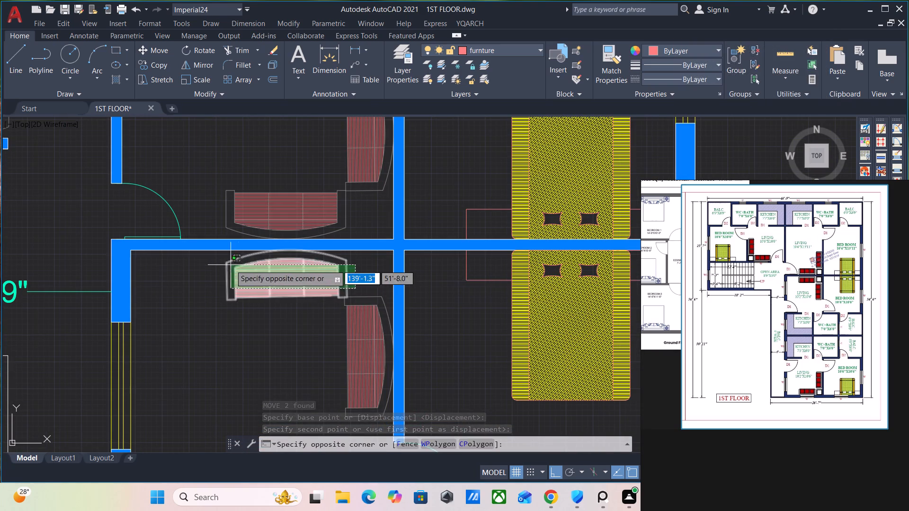
pyautogui.click(205, 273)
pyautogui.press('m')
pyautogui.press('Return')
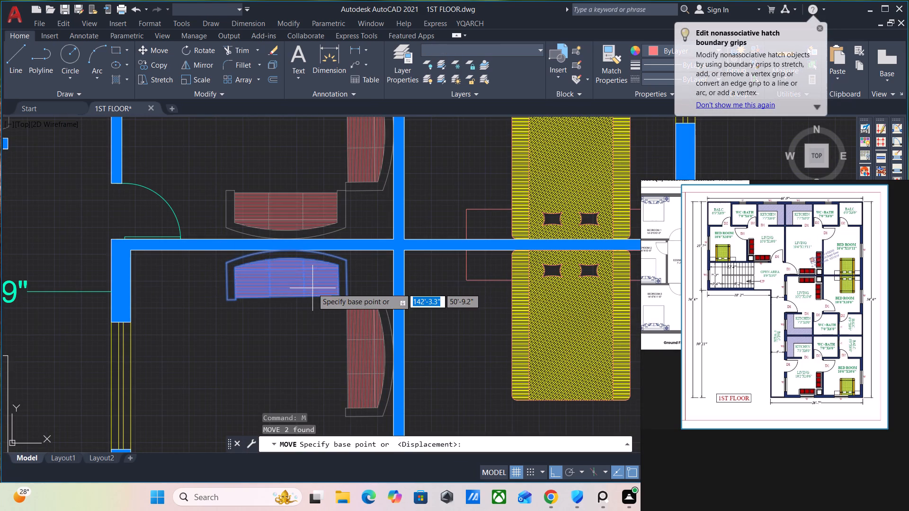
pyautogui.scroll(1, 344, 292)
pyautogui.click(348, 301)
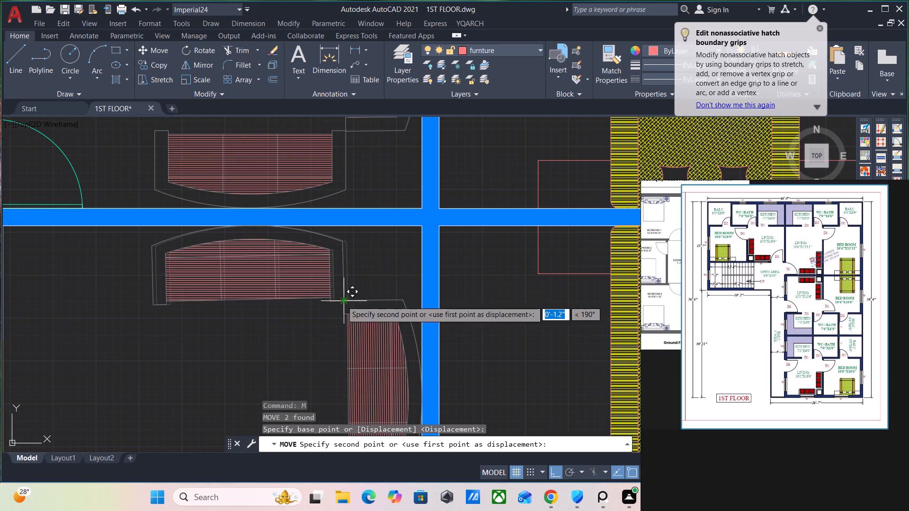
pyautogui.click(342, 301)
# Save the drawing.
pyautogui.scroll(-3, 351, 303)
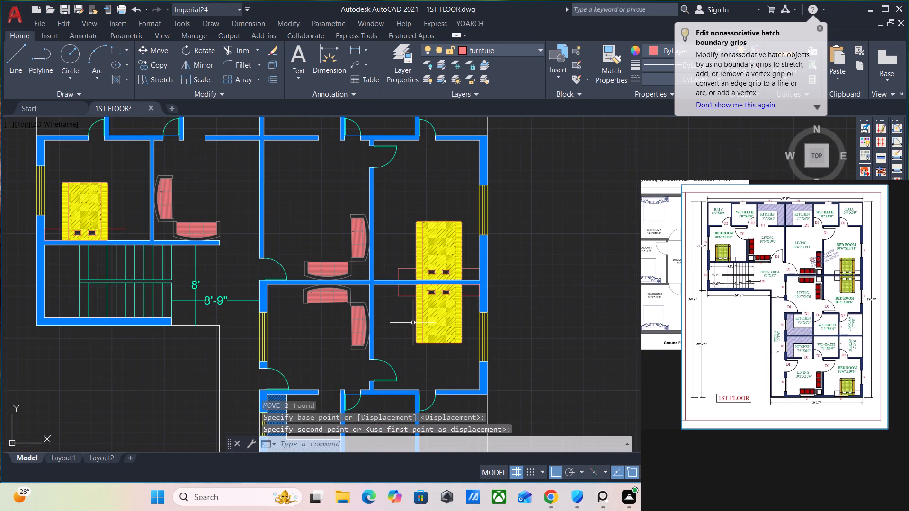
pyautogui.hotkey('ctrl', 's')
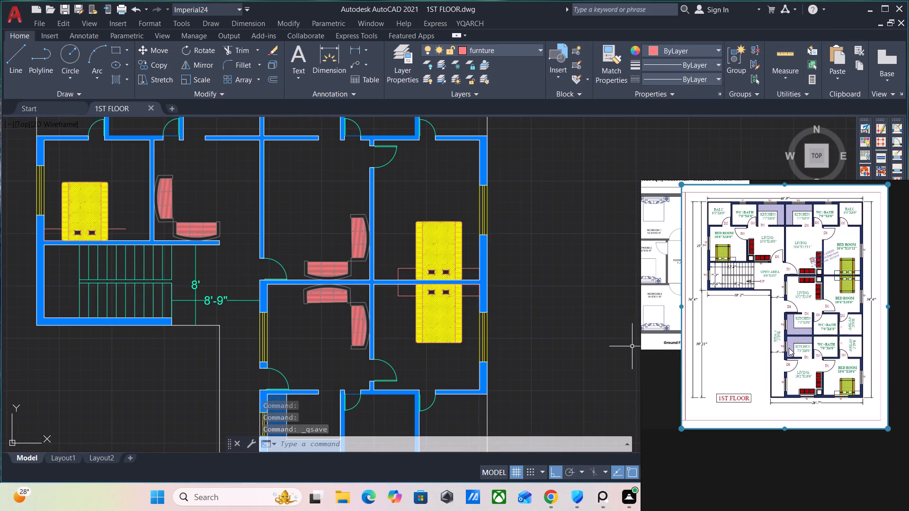
# Delete the three spare bed blocks lying outside the plan on its right side.
pyautogui.scroll(-2, 341, 331)
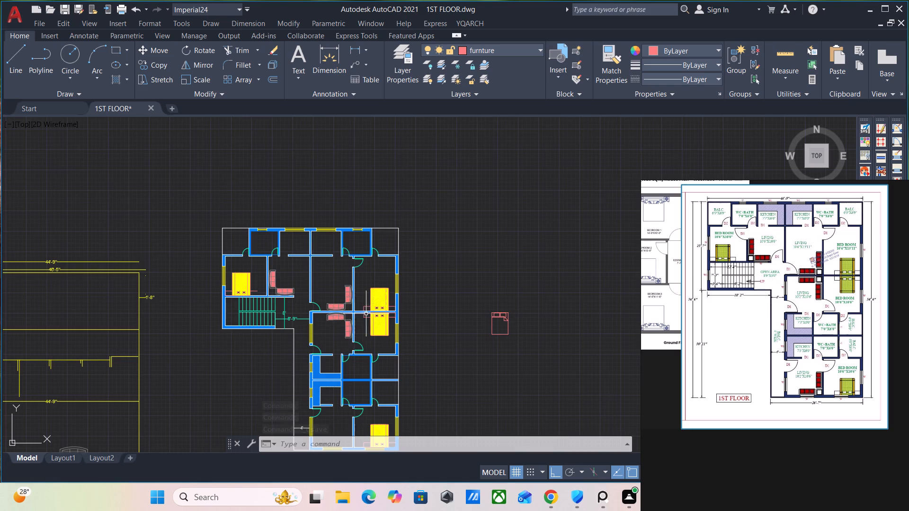
pyautogui.scroll(1, 400, 291)
pyautogui.moveTo(423, 311); pyautogui.dragTo(440, 241, button='middle')
pyautogui.scroll(-3, 571, 340)
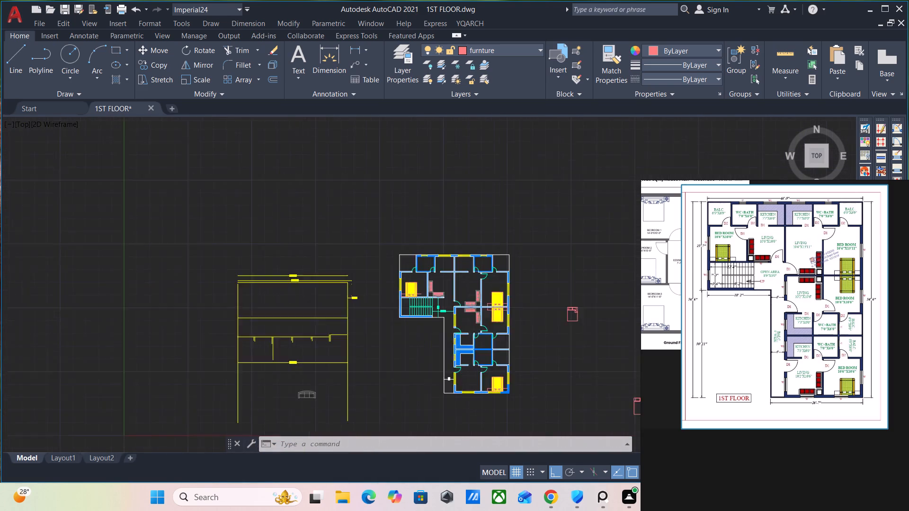
pyautogui.moveTo(563, 345); pyautogui.dragTo(403, 313, button='middle')
pyautogui.moveTo(527, 388); pyautogui.dragTo(518, 374)
pyautogui.click(400, 239)
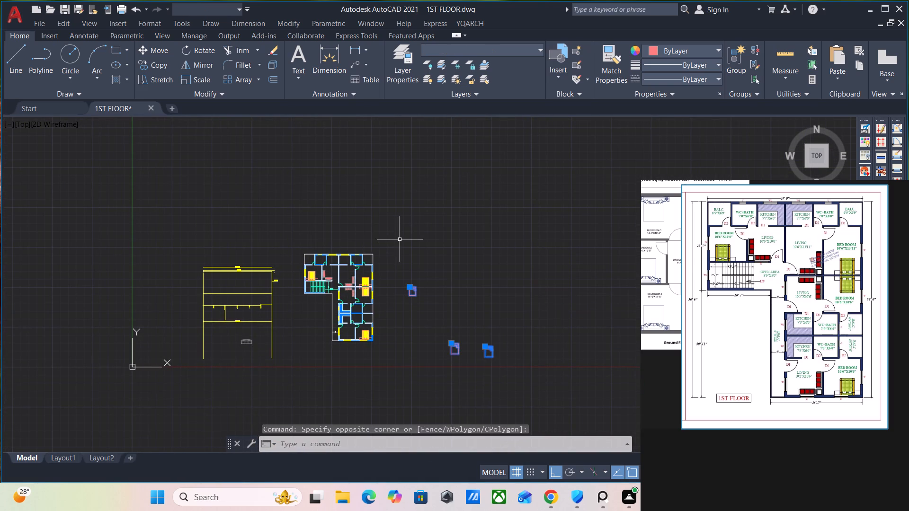
pyautogui.press('Delete')
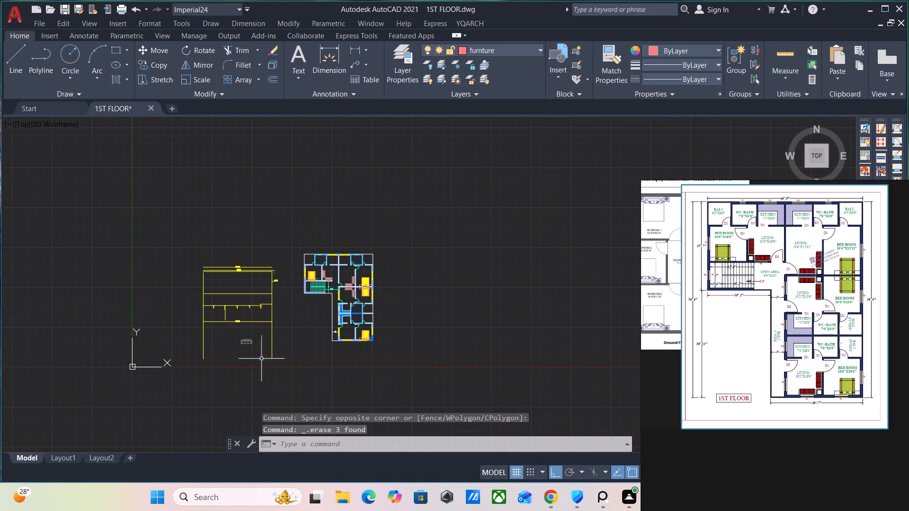
# Delete the leftover yellow linework and the spare sofa lying to the left of the floor plan.
pyautogui.moveTo(285, 372); pyautogui.dragTo(285, 367)
pyautogui.click(175, 227)
pyautogui.press('Delete')
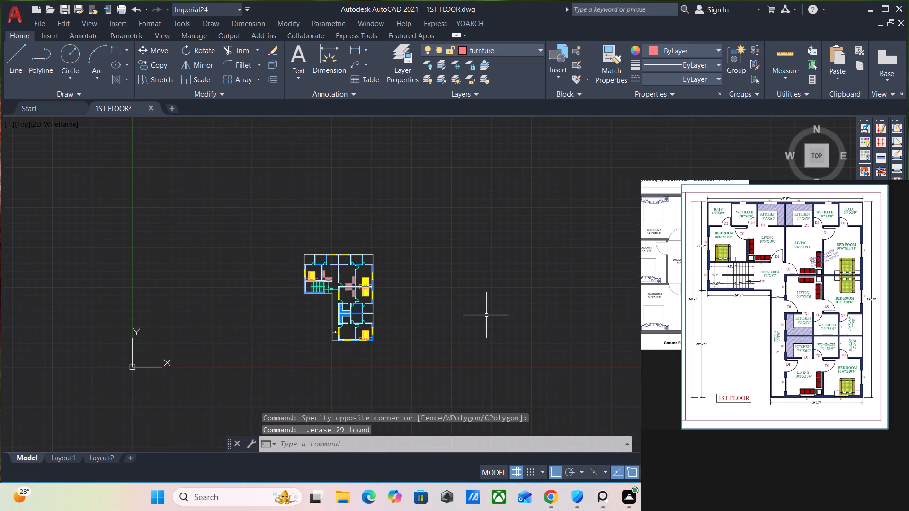
# Save the cleaned-up drawing.
pyautogui.scroll(1, 487, 315)
pyautogui.hotkey('ctrl', 's')
# Make WALL the current layer in the Layer Properties Manager.
pyautogui.moveTo(347, 276); pyautogui.dragTo(465, 264, button='middle')
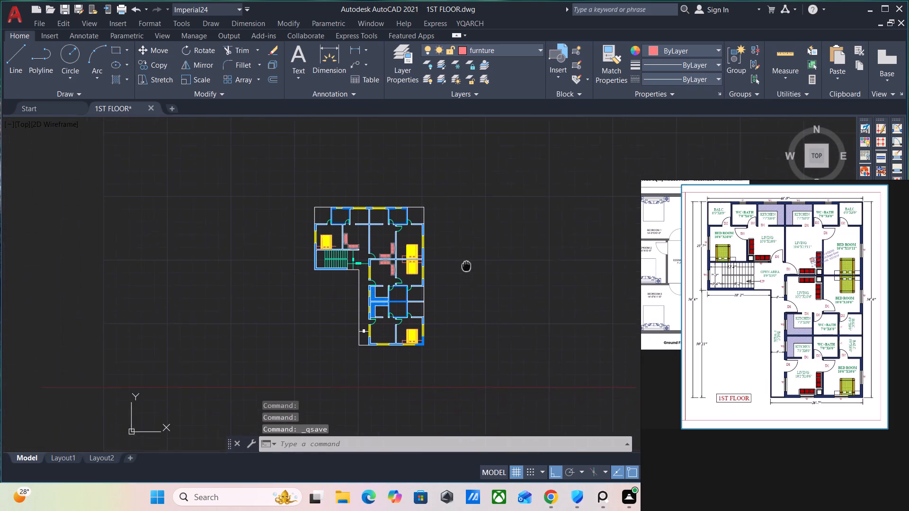
pyautogui.moveTo(465, 264); pyautogui.dragTo(461, 261, button='middle')
pyautogui.scroll(1, 458, 258)
pyautogui.moveTo(467, 265); pyautogui.dragTo(543, 291, button='middle')
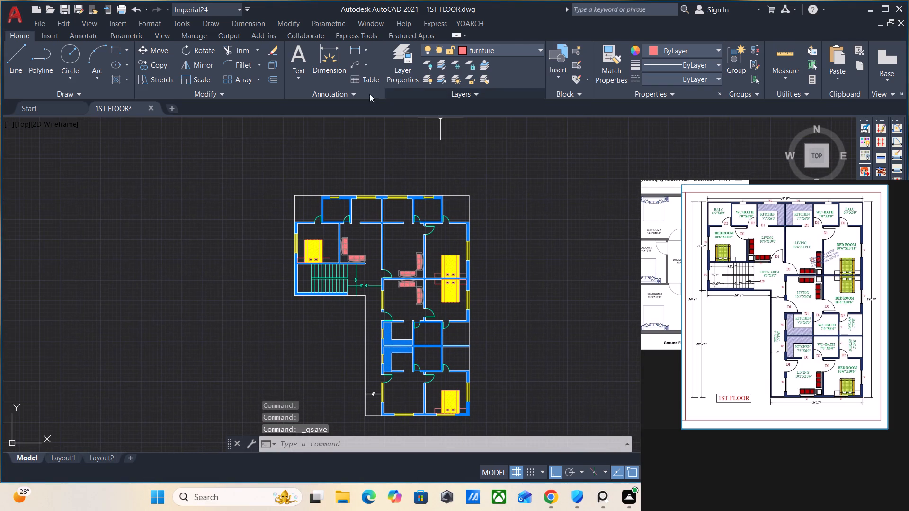
pyautogui.click(407, 62)
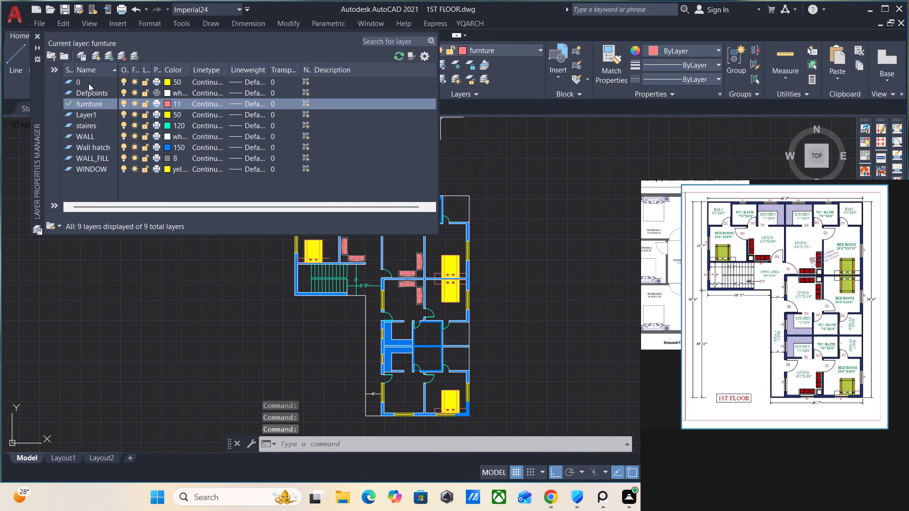
pyautogui.click(92, 139)
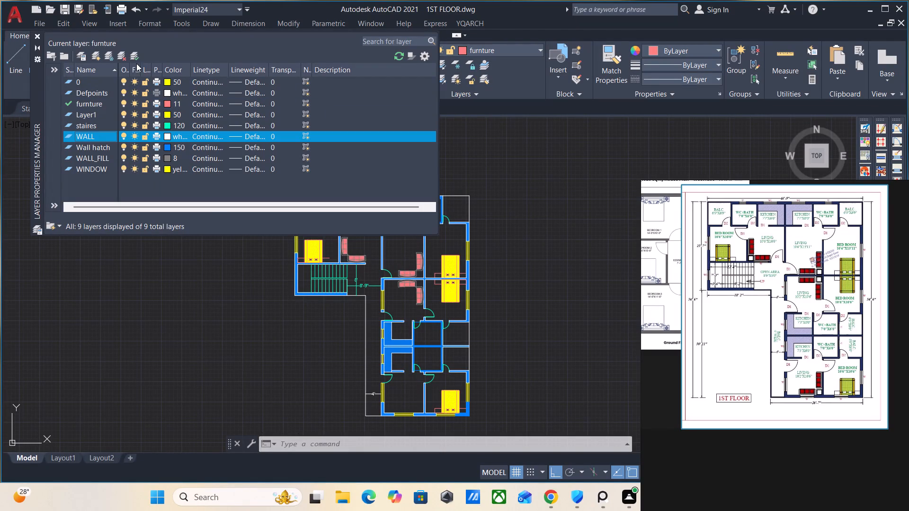
pyautogui.click(136, 55)
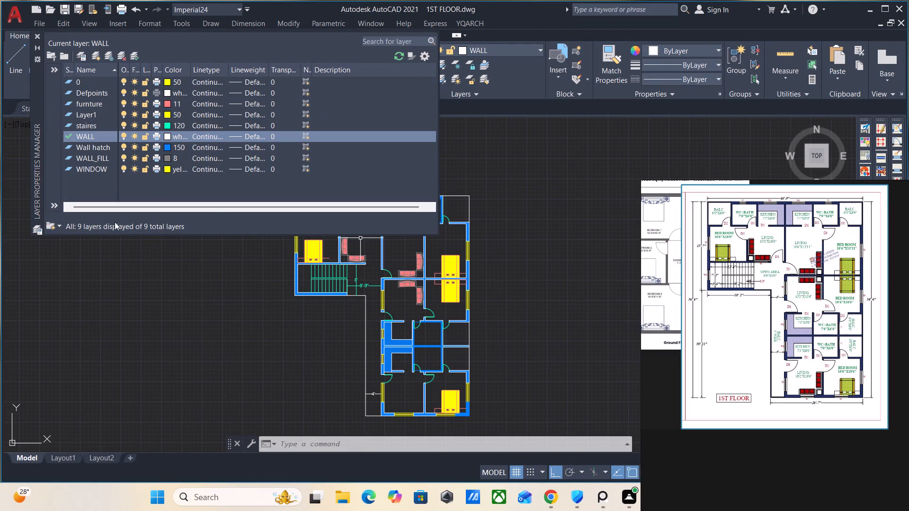
# Close the Layer Properties Manager.
pyautogui.click(136, 53)
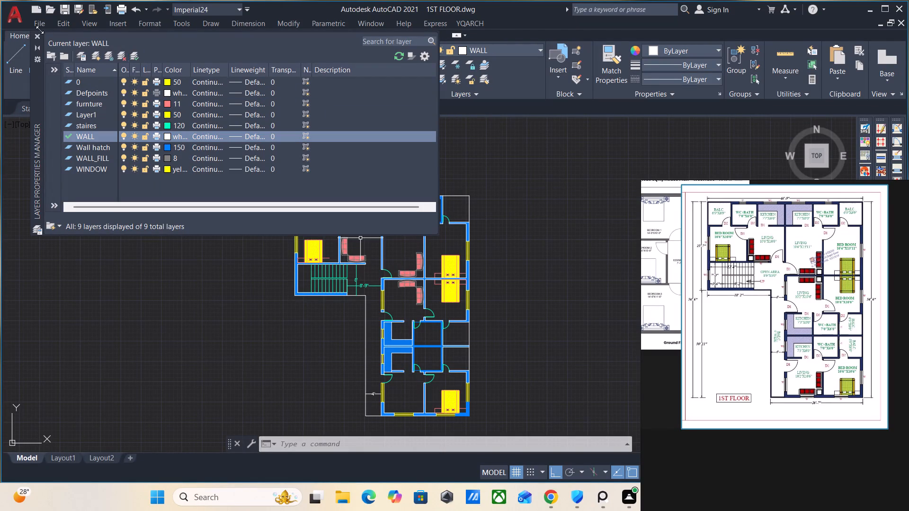
pyautogui.click(38, 38)
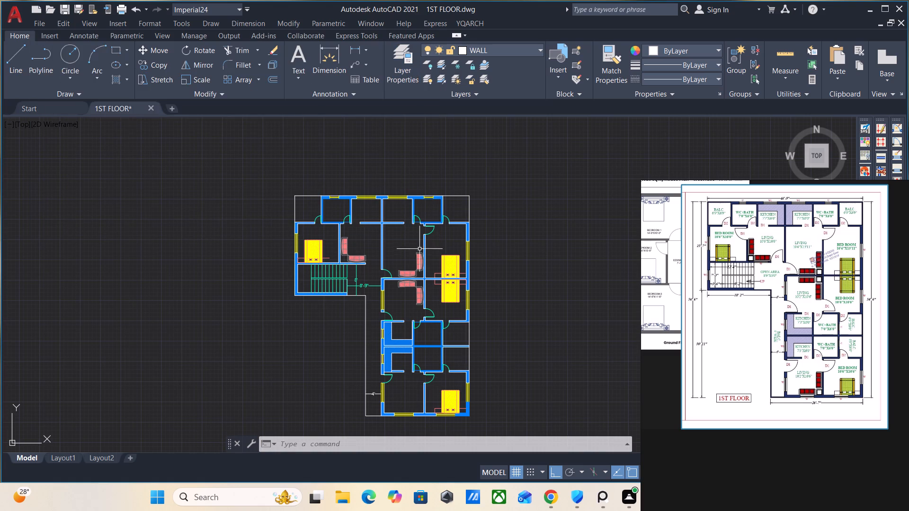
# Add a linear dimension for the plan's overall width, placed just above its top edge between the two outer corners.
pyautogui.moveTo(419, 252); pyautogui.dragTo(398, 308, button='middle')
pyautogui.scroll(2, 431, 256)
pyautogui.click(350, 44)
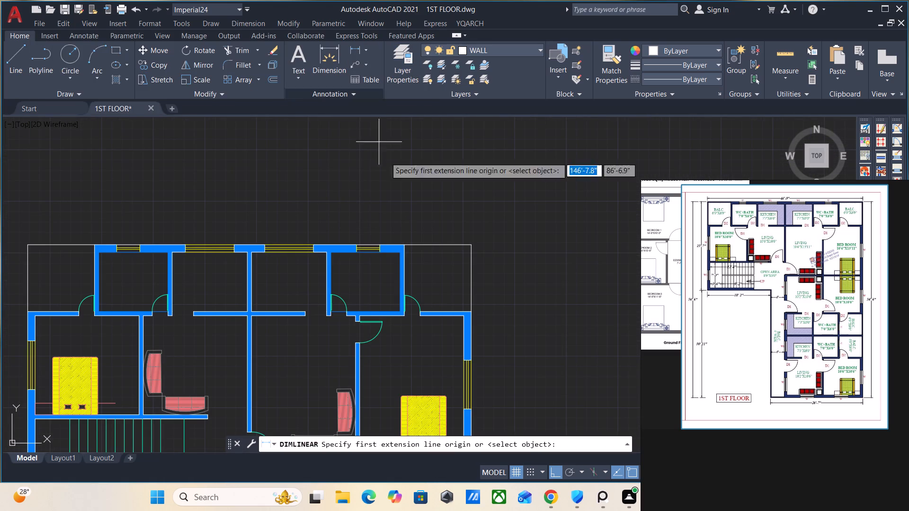
pyautogui.click(473, 247)
pyautogui.moveTo(140, 284); pyautogui.dragTo(332, 329, button='middle')
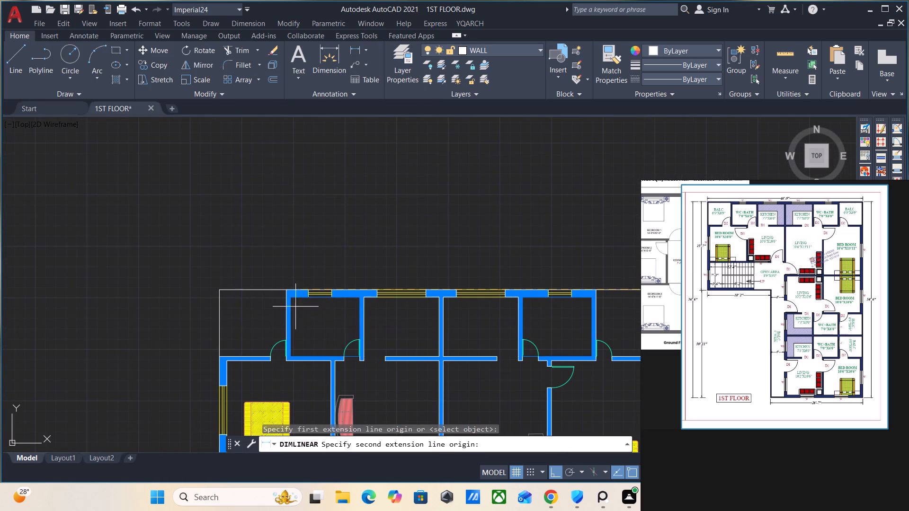
pyautogui.click(219, 288)
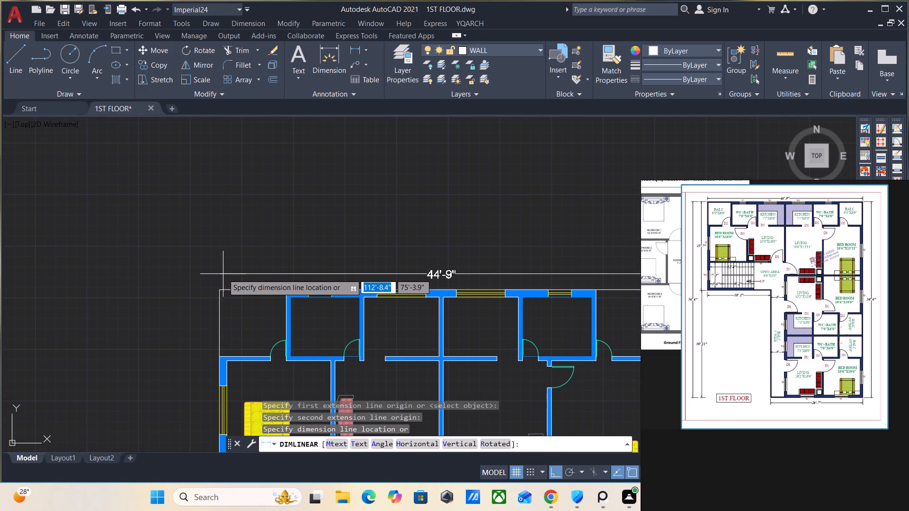
pyautogui.click(223, 274)
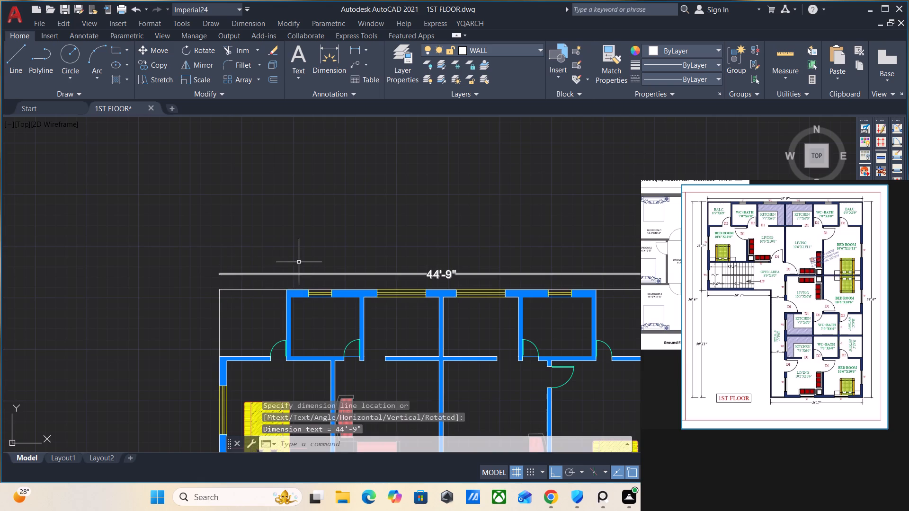
# Add a vertical linear dimension from the plan's top-left corner to the staircase block's bottom-left corner, just outside the left wall.
pyautogui.moveTo(388, 301); pyautogui.dragTo(227, 248, button='middle')
pyautogui.scroll(2, 832, 278)
pyautogui.moveTo(790, 297); pyautogui.dragTo(788, 389, button='middle')
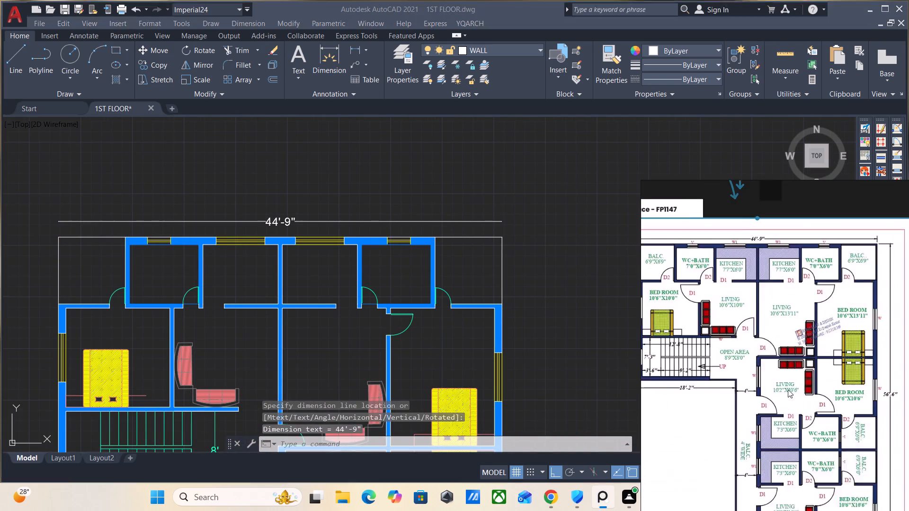
pyautogui.moveTo(788, 389); pyautogui.dragTo(793, 413, button='middle')
pyautogui.scroll(1, 760, 290)
pyautogui.moveTo(739, 405); pyautogui.dragTo(861, 380, button='middle')
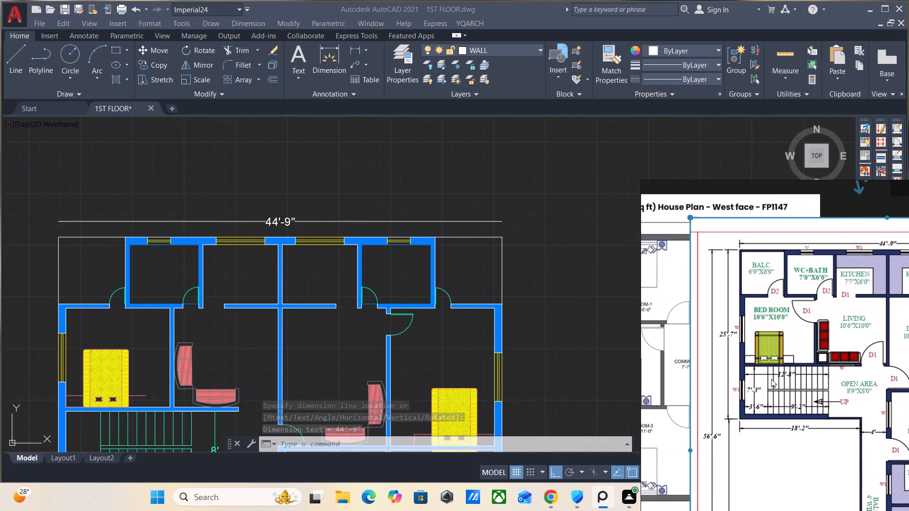
pyautogui.scroll(-1, 409, 357)
pyautogui.moveTo(417, 361); pyautogui.dragTo(471, 236, button='middle')
pyautogui.moveTo(443, 333); pyautogui.dragTo(456, 289, button='middle')
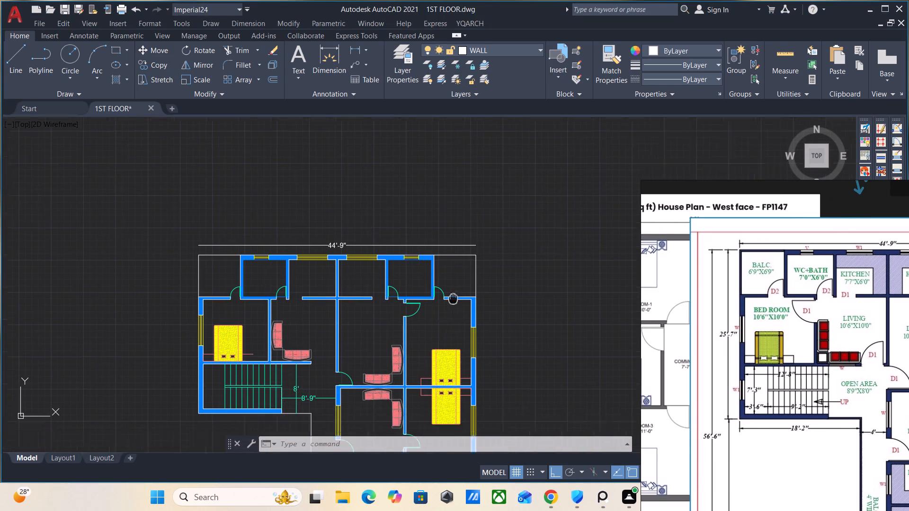
pyautogui.moveTo(456, 289); pyautogui.dragTo(502, 169, button='middle')
pyautogui.moveTo(283, 185); pyautogui.dragTo(276, 232, button='middle')
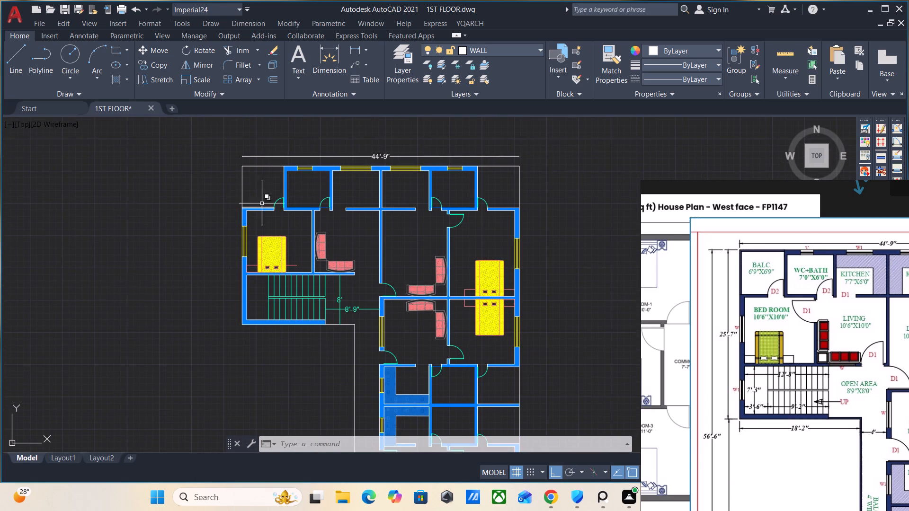
pyautogui.press('space')
pyautogui.click(240, 166)
pyautogui.scroll(2, 228, 340)
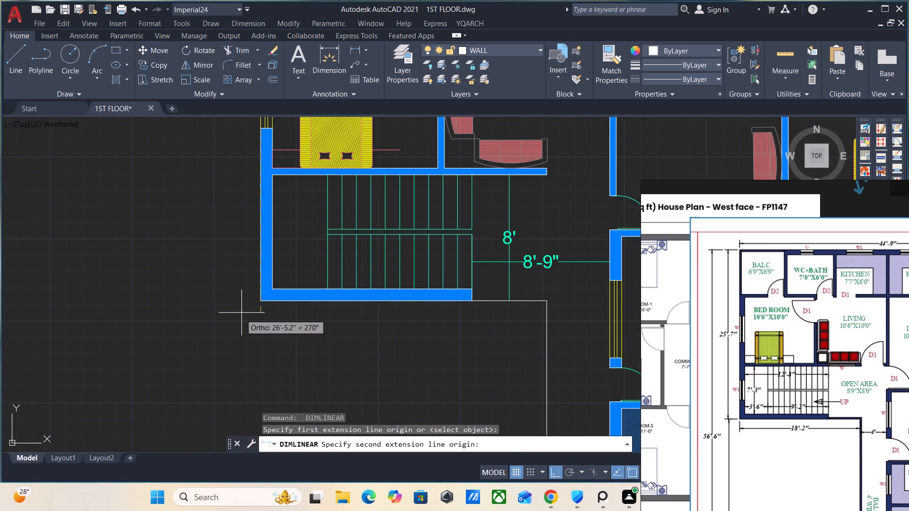
pyautogui.click(257, 302)
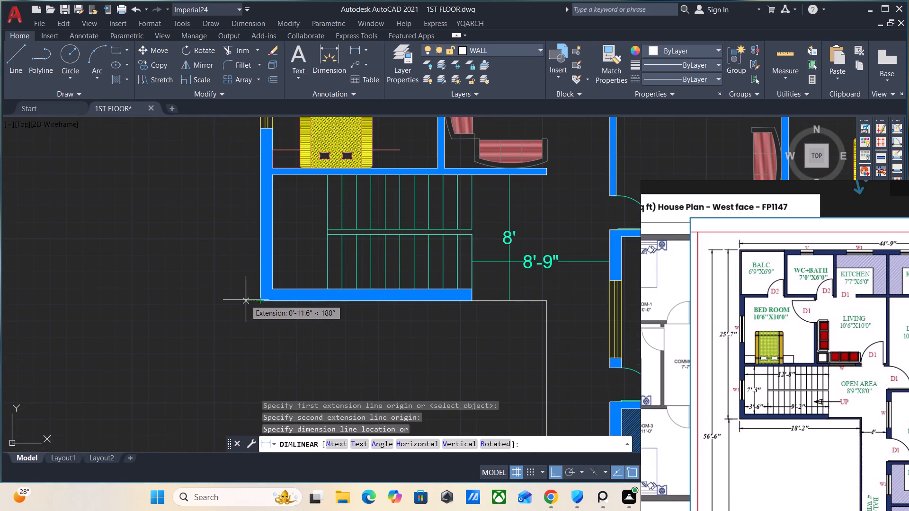
pyautogui.click(246, 300)
# Add a vertical linear dimension for the plan's full height, placed outside the existing left-side dimension.
pyautogui.scroll(-2, 304, 278)
pyautogui.moveTo(330, 352); pyautogui.dragTo(305, 346, button='middle')
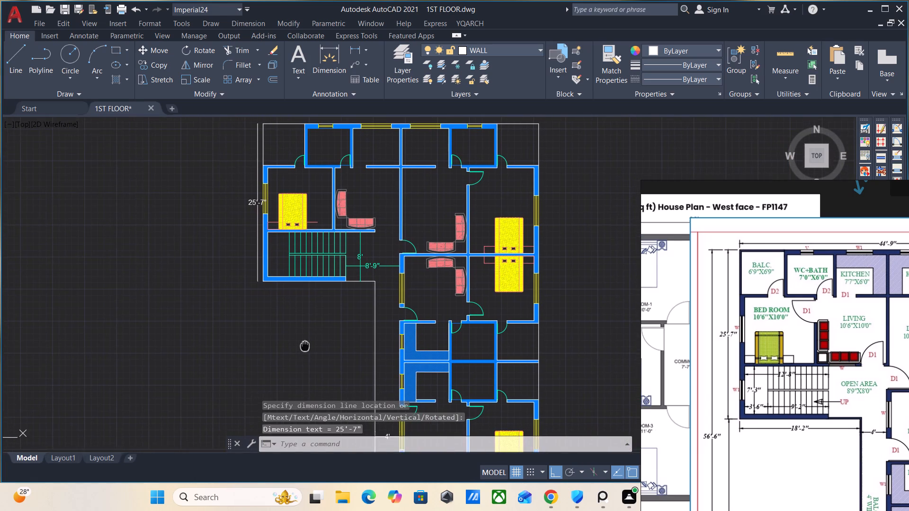
pyautogui.moveTo(305, 346); pyautogui.dragTo(312, 311, button='middle')
pyautogui.scroll(-1, 317, 309)
pyautogui.press('space')
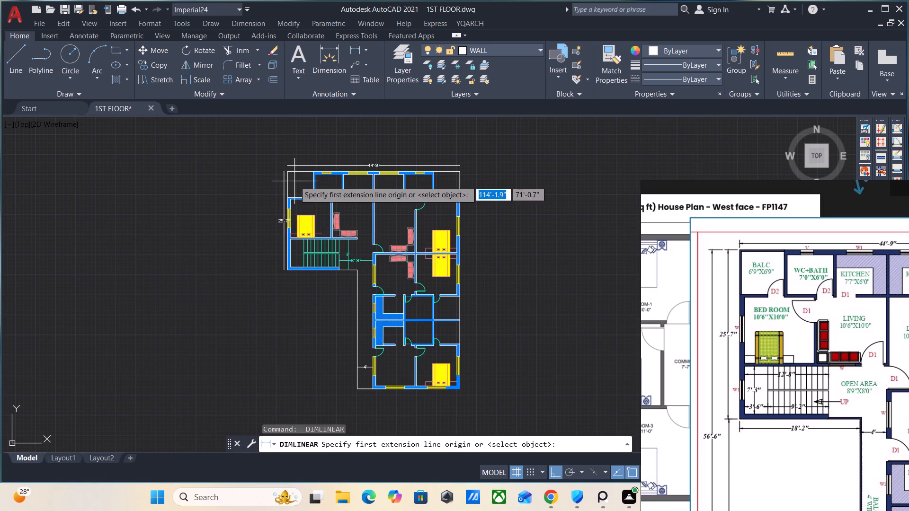
pyautogui.click(288, 174)
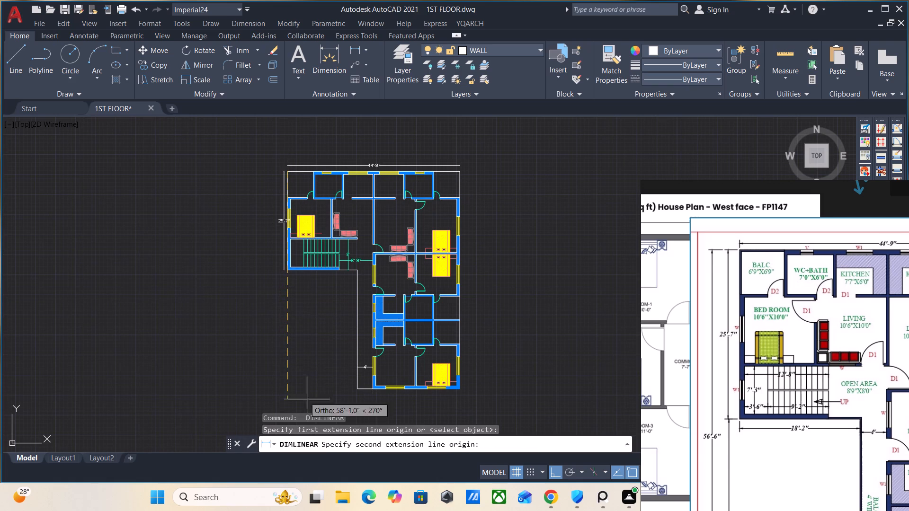
pyautogui.click(302, 389)
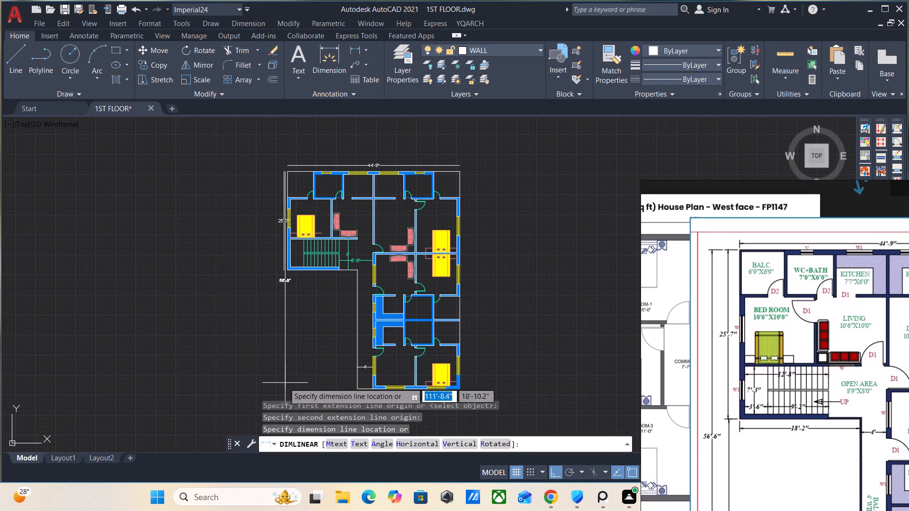
pyautogui.click(268, 379)
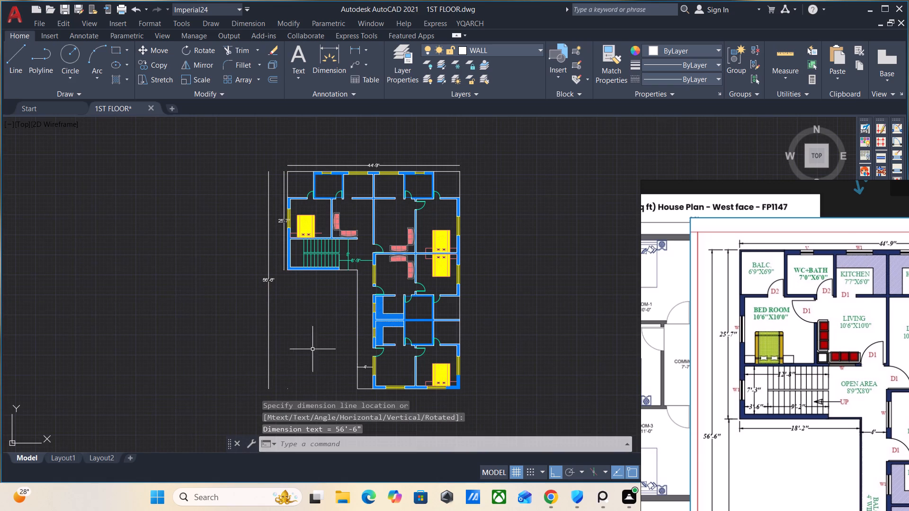
# Add a horizontal linear dimension below the staircase block, from its bottom-left corner to the balcony corner.
pyautogui.scroll(1, 350, 304)
pyautogui.press('space')
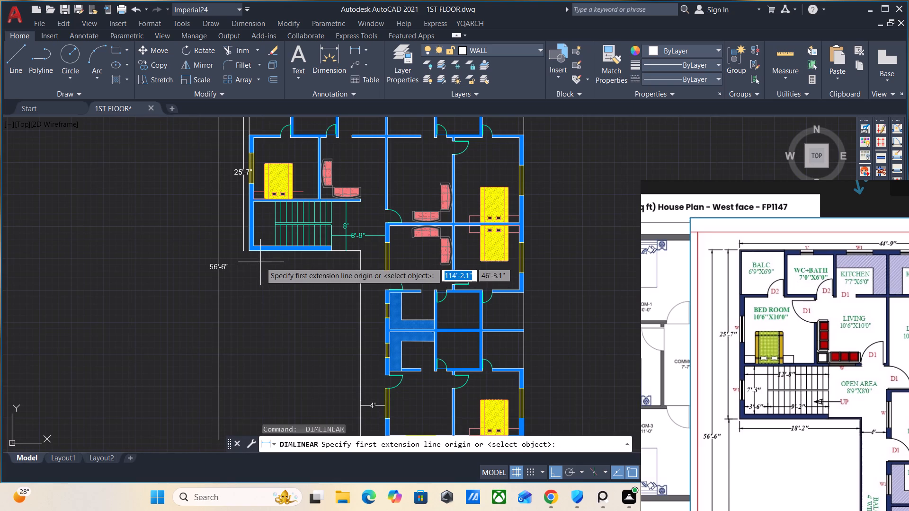
pyautogui.click(249, 250)
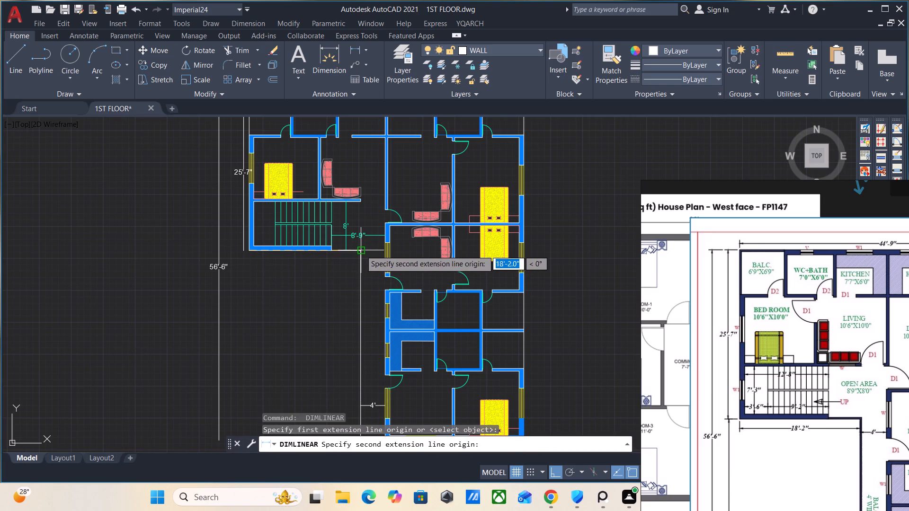
pyautogui.click(361, 250)
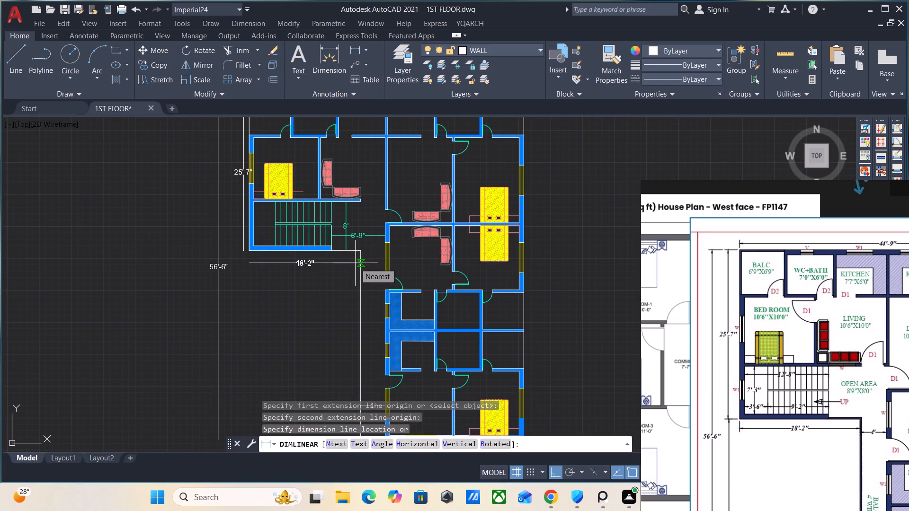
pyautogui.click(355, 263)
# Examine the lower part of the reference plan for its dimensions and room labels, and compare it with the drawing.
pyautogui.scroll(-3, 789, 364)
pyautogui.moveTo(834, 428); pyautogui.dragTo(769, 366, button='middle')
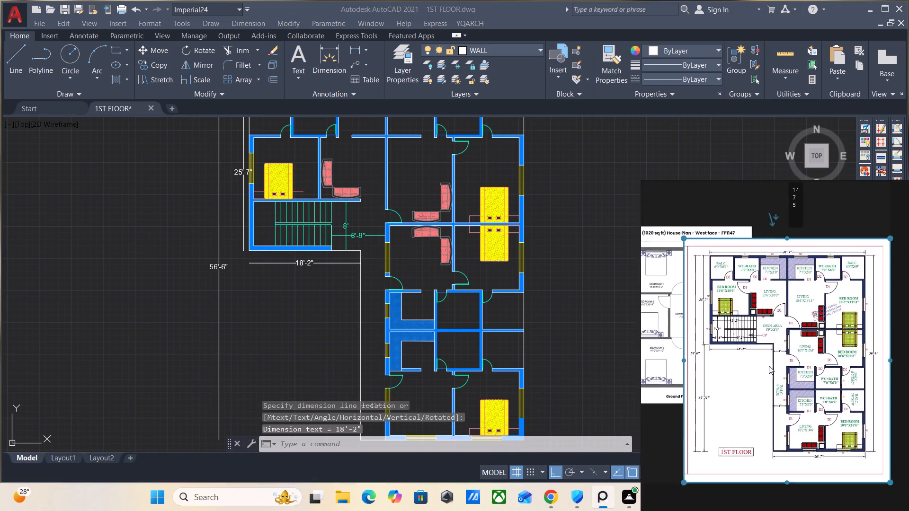
pyautogui.moveTo(769, 366); pyautogui.dragTo(754, 351, button='middle')
pyautogui.scroll(4, 765, 373)
pyautogui.moveTo(817, 441); pyautogui.dragTo(777, 391, button='middle')
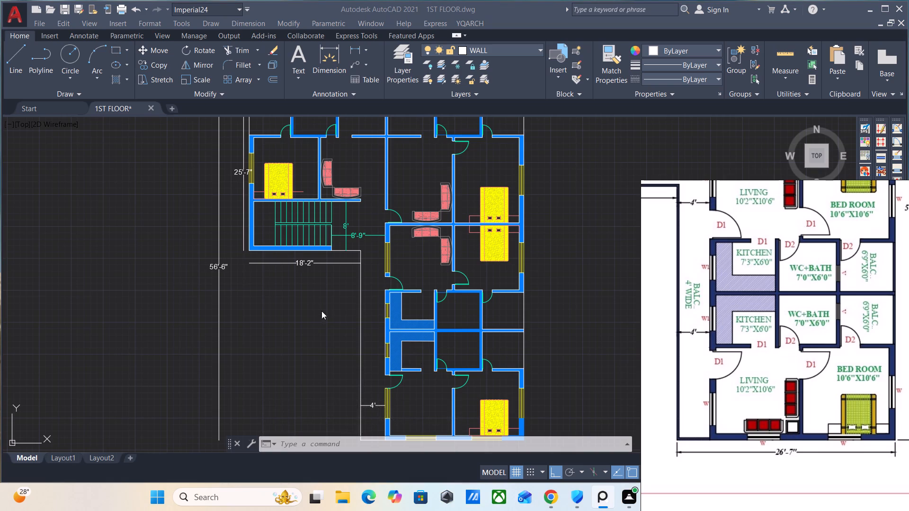
pyautogui.scroll(-1, 311, 317)
pyautogui.moveTo(304, 324); pyautogui.dragTo(281, 347, button='middle')
pyautogui.moveTo(285, 333); pyautogui.dragTo(255, 372, button='middle')
pyautogui.scroll(1, 386, 285)
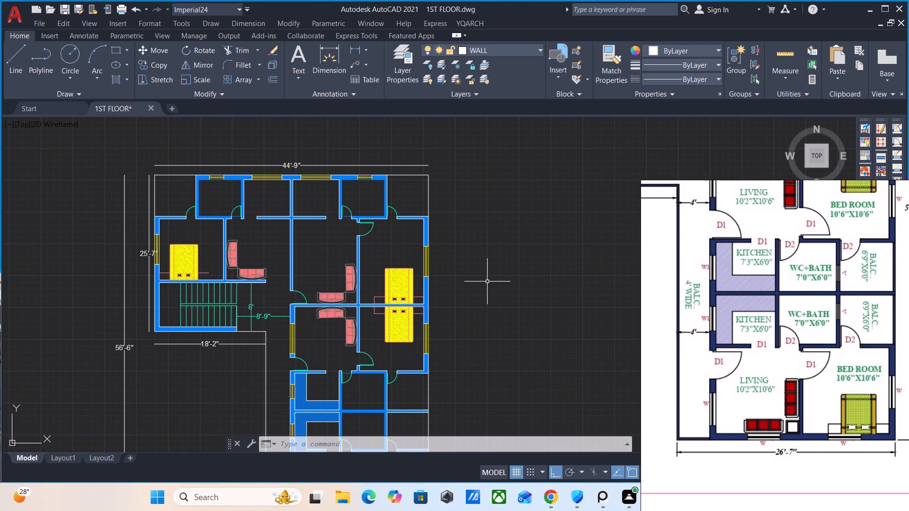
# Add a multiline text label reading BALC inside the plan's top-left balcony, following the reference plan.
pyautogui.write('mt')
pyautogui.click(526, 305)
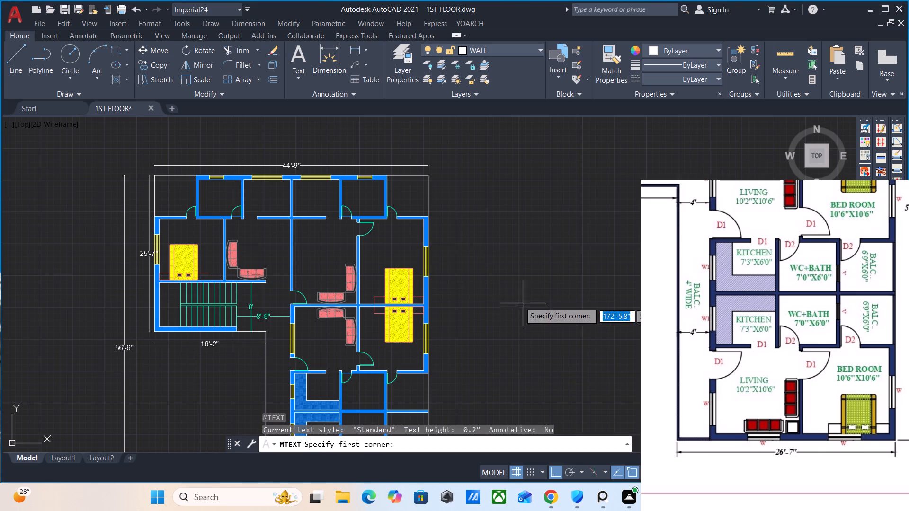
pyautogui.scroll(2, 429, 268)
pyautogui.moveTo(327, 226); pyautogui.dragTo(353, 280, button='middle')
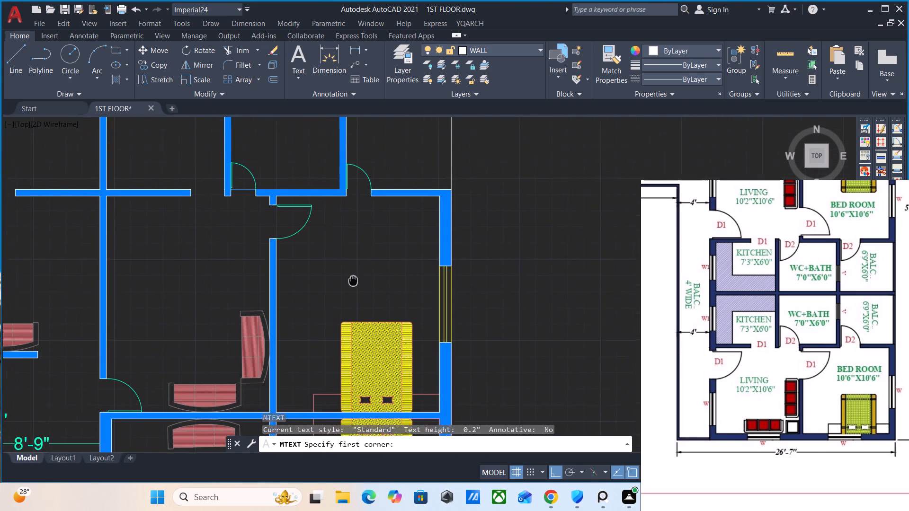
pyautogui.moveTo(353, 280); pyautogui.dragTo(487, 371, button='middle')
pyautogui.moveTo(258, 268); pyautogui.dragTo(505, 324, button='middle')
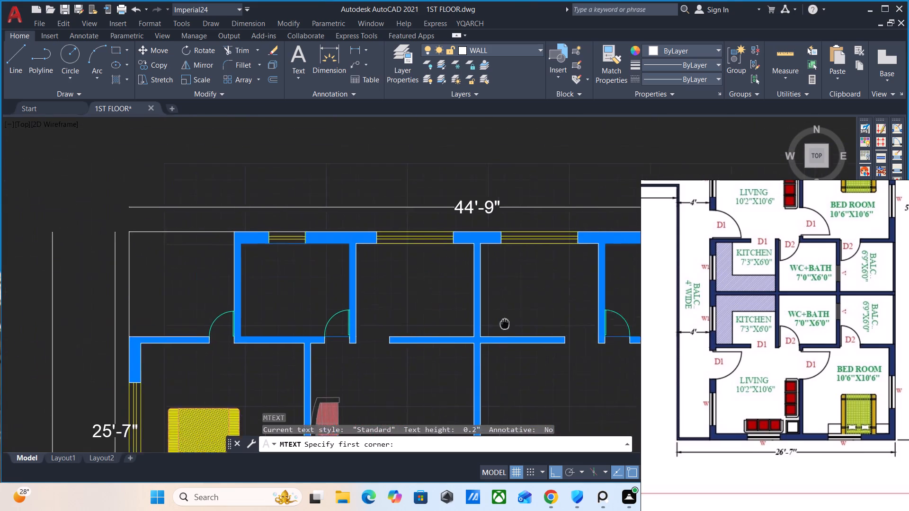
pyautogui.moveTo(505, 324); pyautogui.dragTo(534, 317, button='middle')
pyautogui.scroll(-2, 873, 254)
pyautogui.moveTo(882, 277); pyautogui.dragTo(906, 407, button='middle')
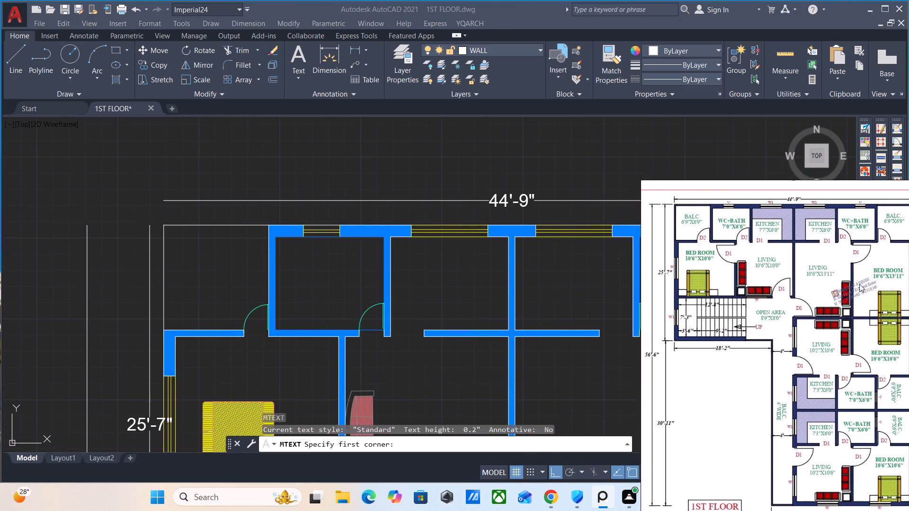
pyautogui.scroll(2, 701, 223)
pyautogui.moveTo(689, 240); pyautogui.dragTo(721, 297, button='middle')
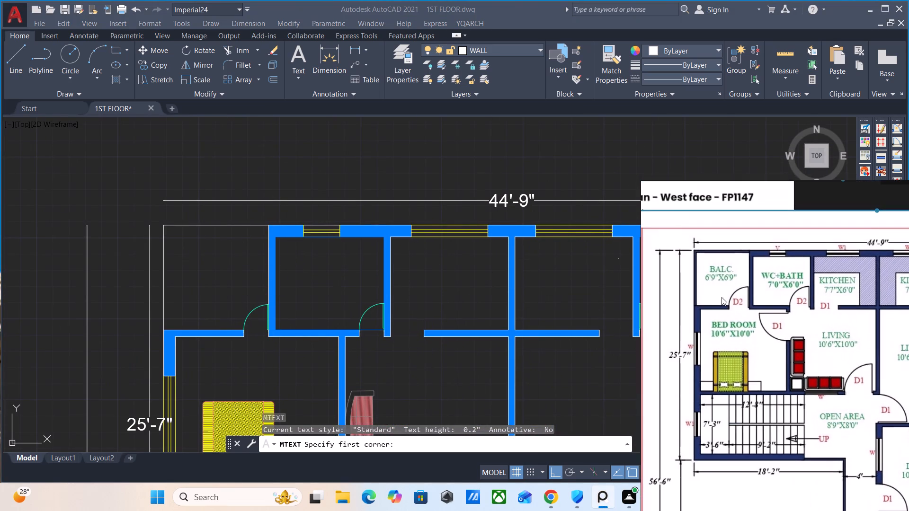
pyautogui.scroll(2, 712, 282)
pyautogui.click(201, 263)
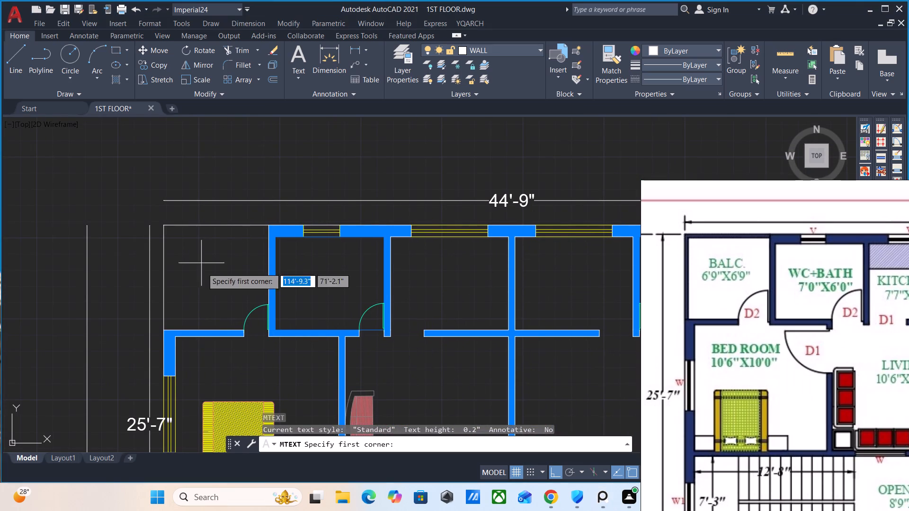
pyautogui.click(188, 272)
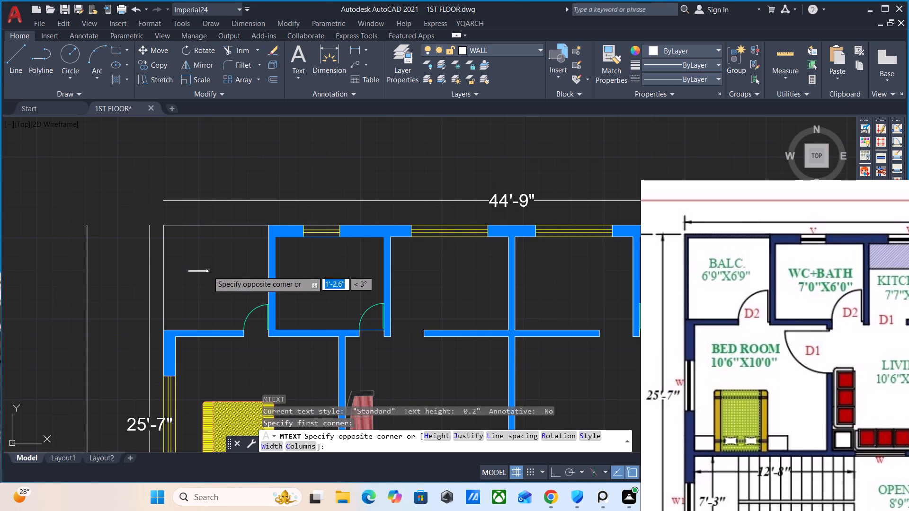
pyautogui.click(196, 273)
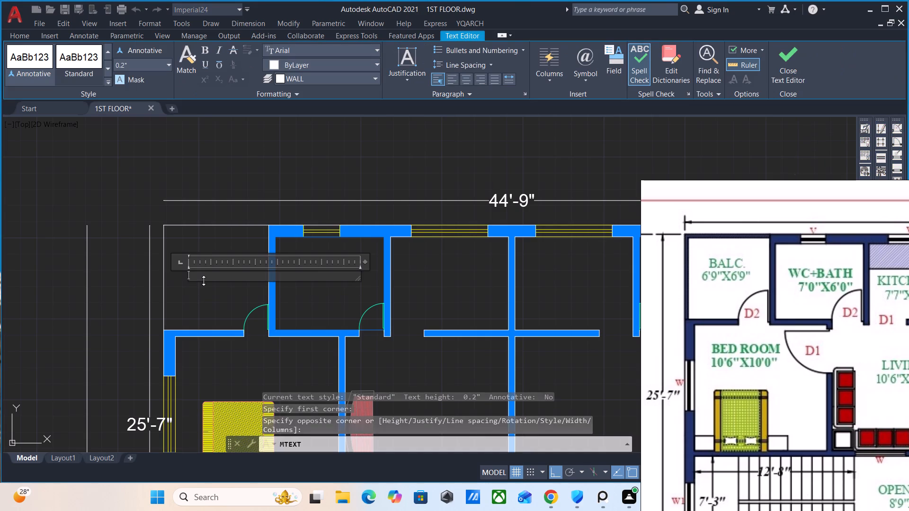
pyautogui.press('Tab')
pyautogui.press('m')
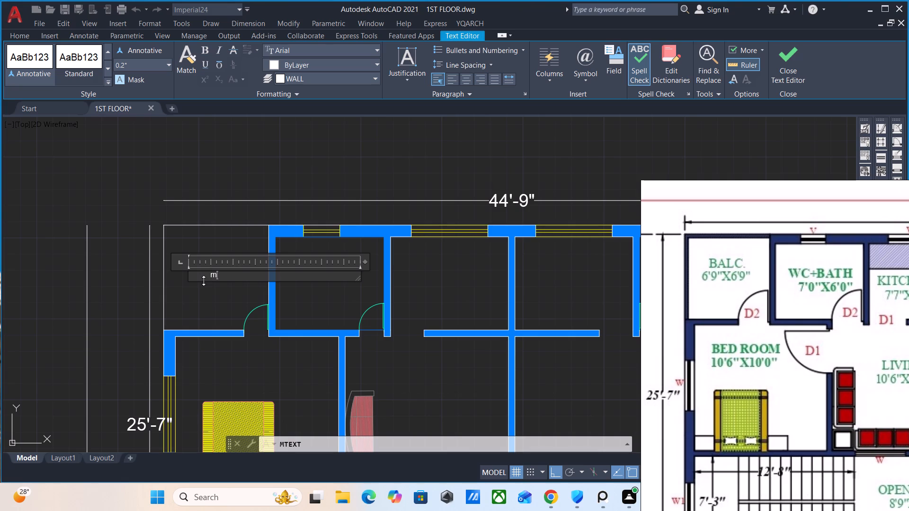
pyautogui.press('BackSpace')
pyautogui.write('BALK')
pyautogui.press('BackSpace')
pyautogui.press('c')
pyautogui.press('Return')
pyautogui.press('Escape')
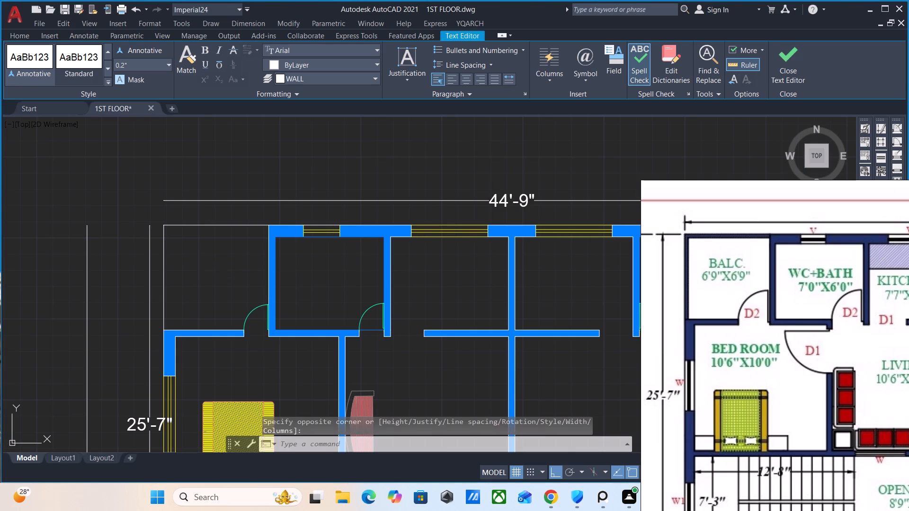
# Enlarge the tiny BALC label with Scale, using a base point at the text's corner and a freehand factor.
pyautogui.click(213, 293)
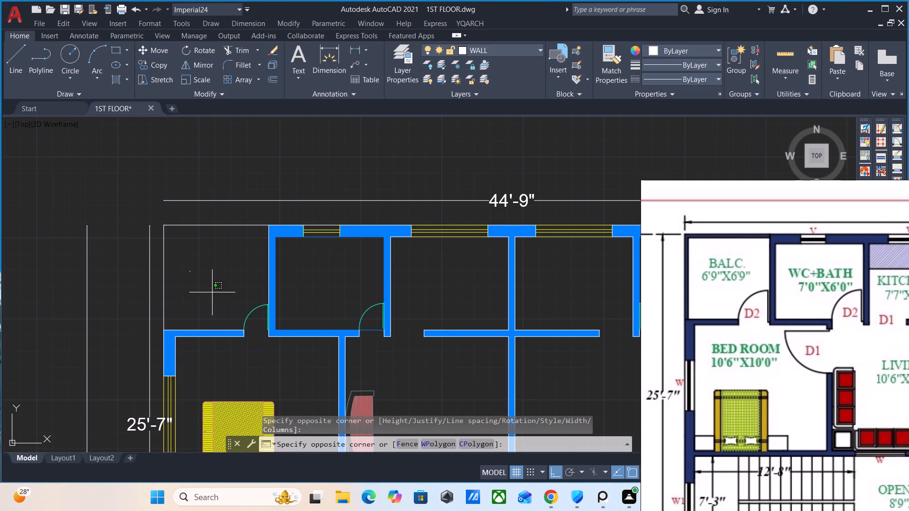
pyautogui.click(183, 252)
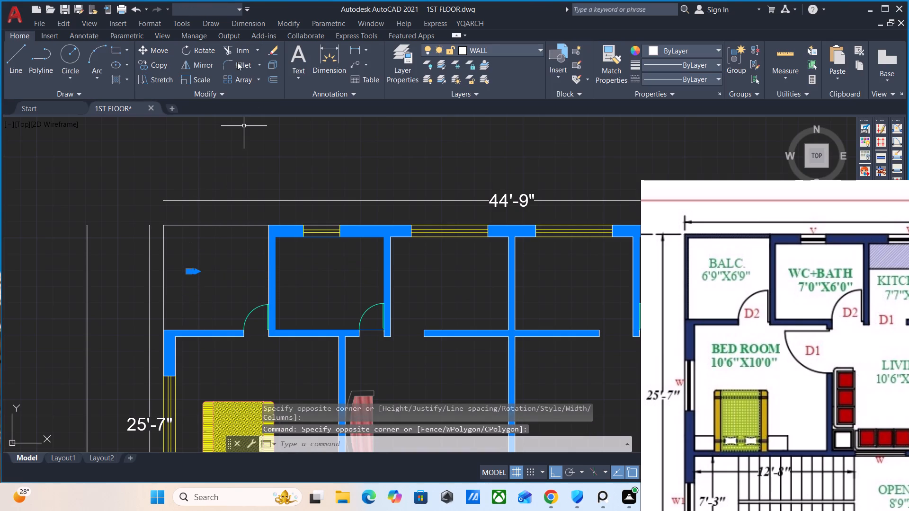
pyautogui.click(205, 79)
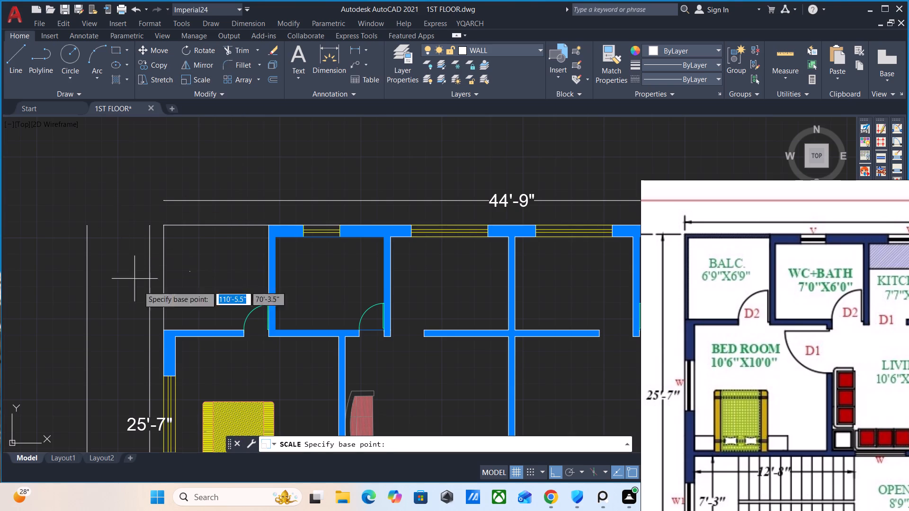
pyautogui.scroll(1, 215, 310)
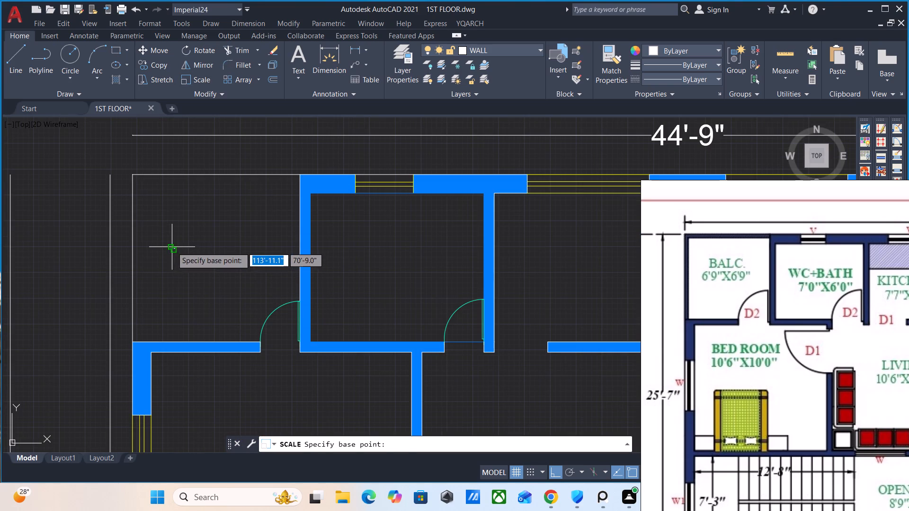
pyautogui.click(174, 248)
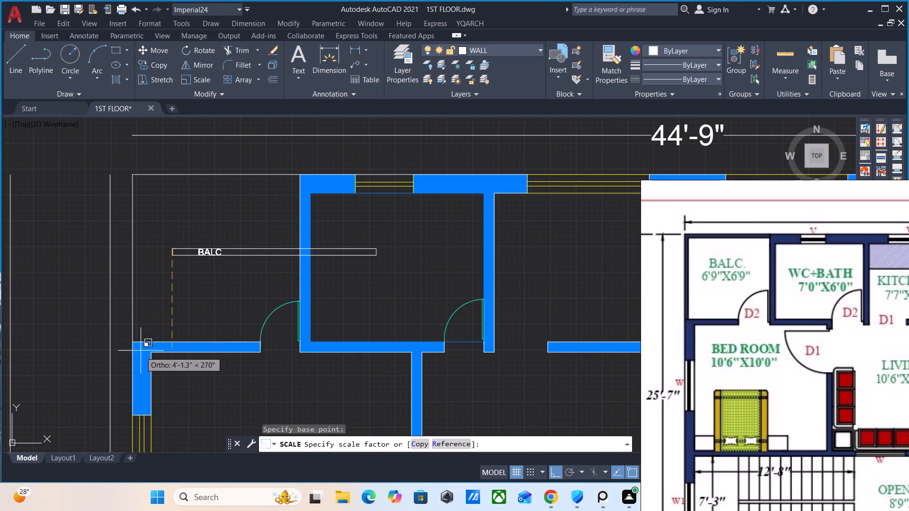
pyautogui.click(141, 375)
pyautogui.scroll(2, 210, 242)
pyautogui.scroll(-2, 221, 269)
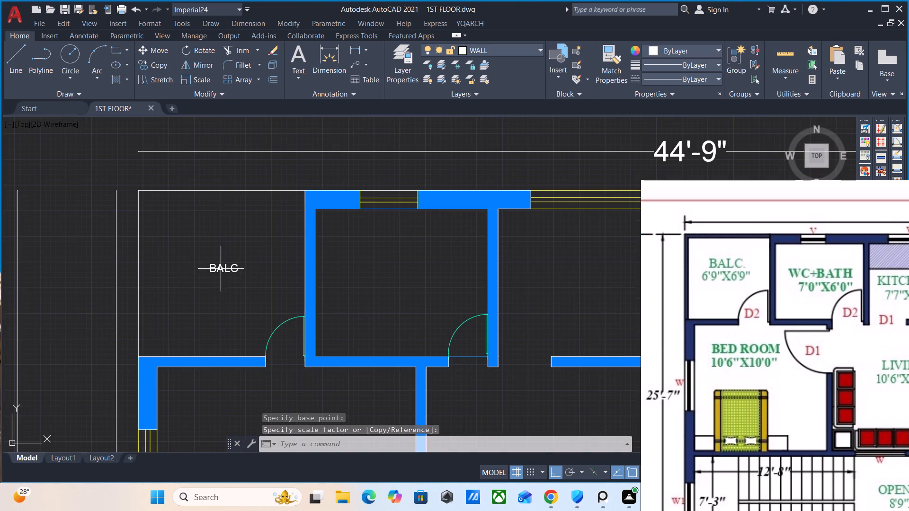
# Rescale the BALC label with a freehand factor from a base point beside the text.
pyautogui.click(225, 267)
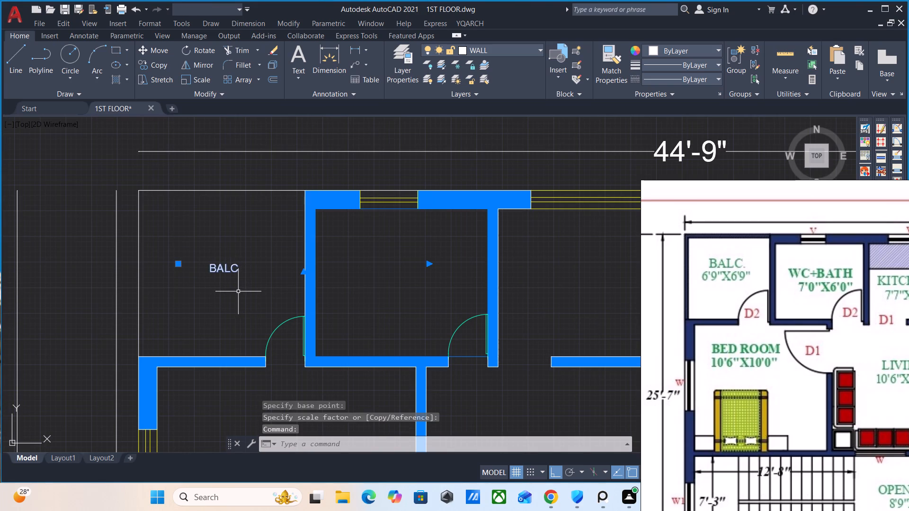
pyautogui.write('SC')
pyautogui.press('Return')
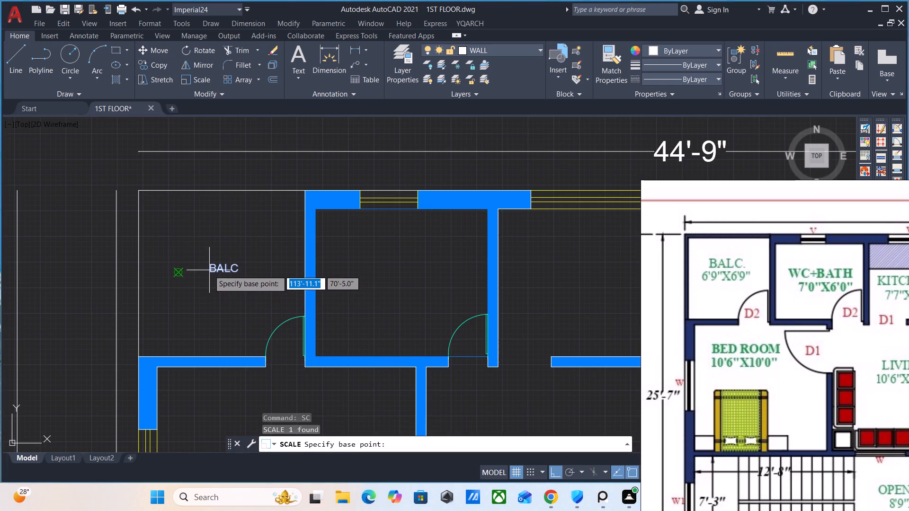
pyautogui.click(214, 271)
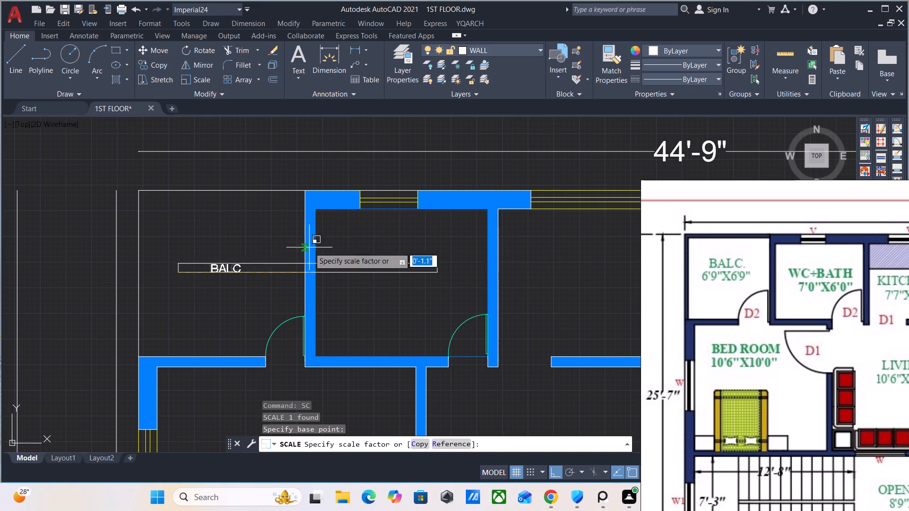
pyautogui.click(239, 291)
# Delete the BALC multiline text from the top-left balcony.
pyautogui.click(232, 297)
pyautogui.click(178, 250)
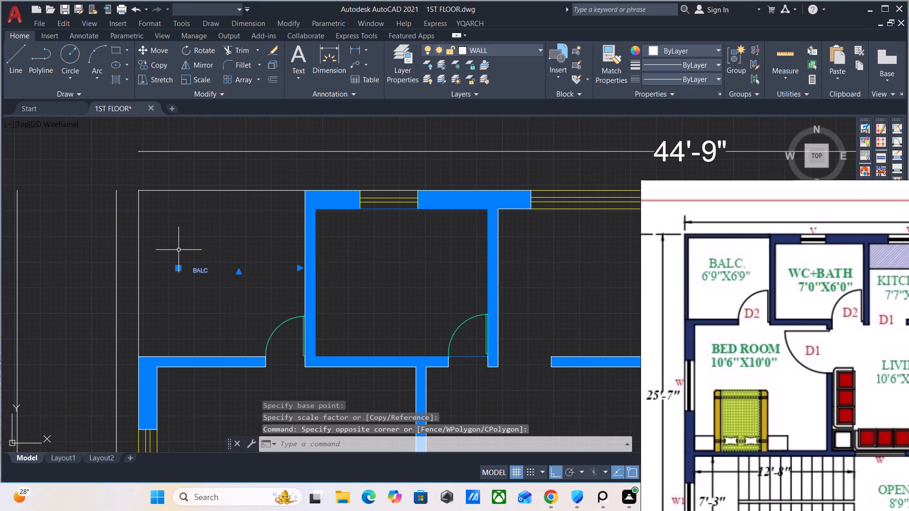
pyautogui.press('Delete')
# Add a single-line text label BALC inside the top-left balcony, with a freehand height and a rotation angle of 0.
pyautogui.press('t')
pyautogui.press('e')
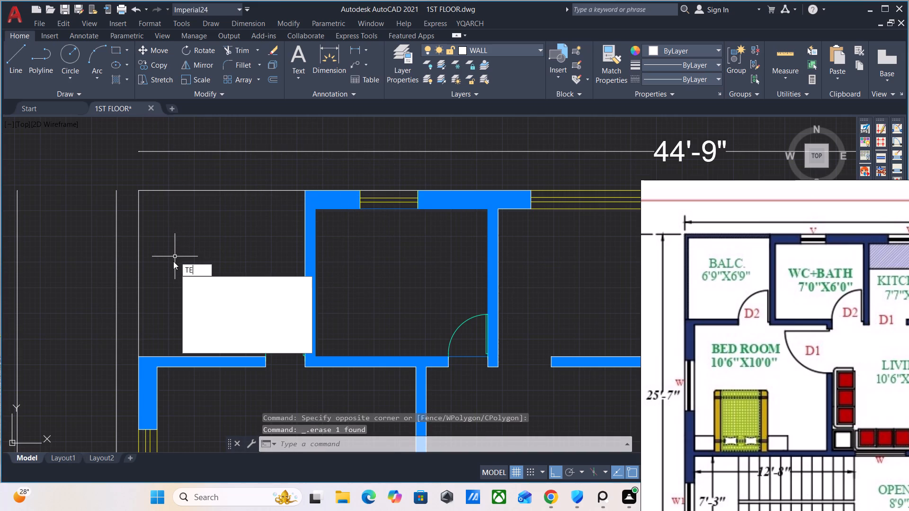
pyautogui.click(212, 291)
pyautogui.click(186, 270)
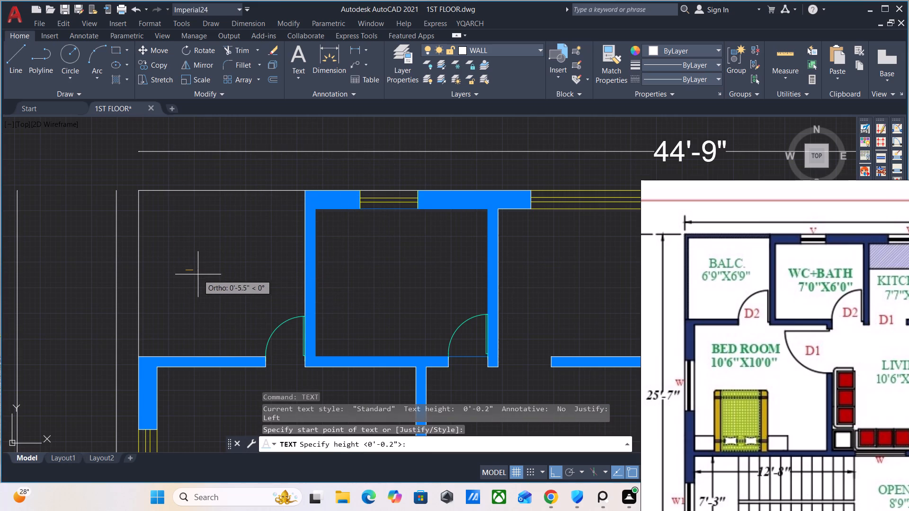
pyautogui.click(196, 272)
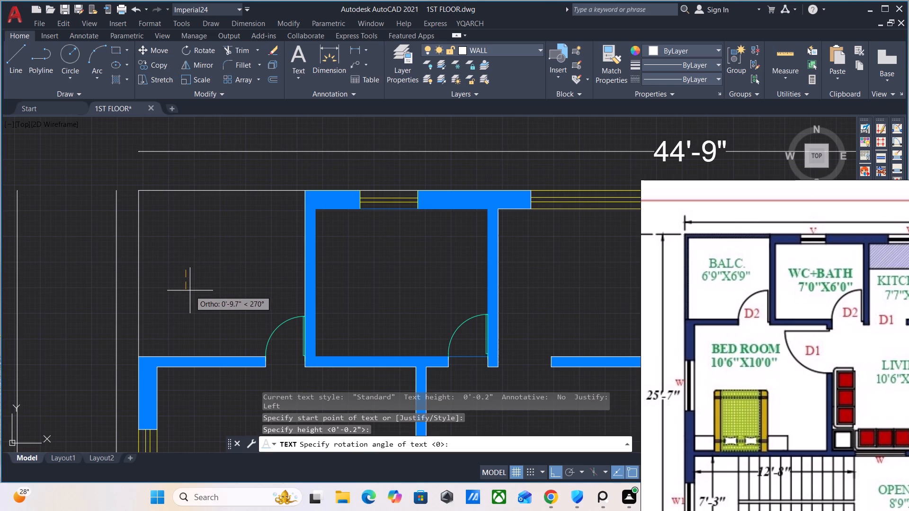
pyautogui.press('0')
pyautogui.press('Return')
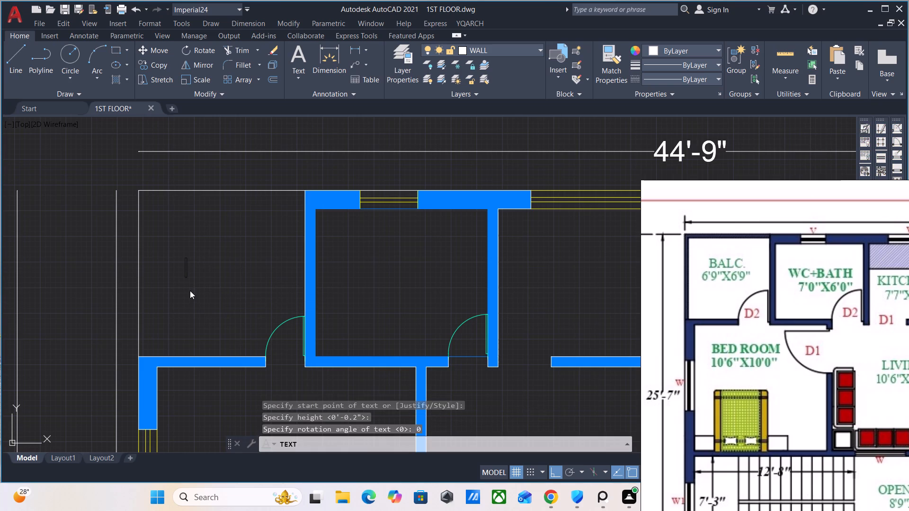
pyautogui.write('BALC')
pyautogui.press('Return')
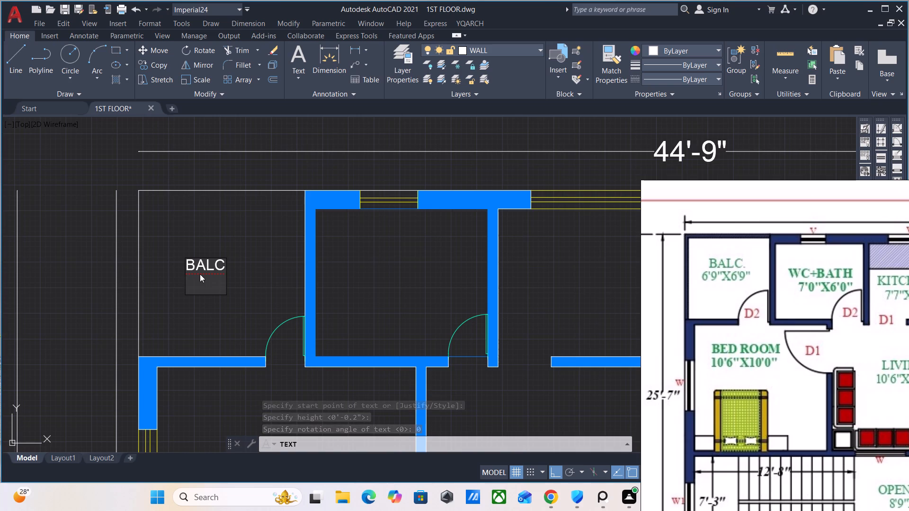
pyautogui.press('Escape')
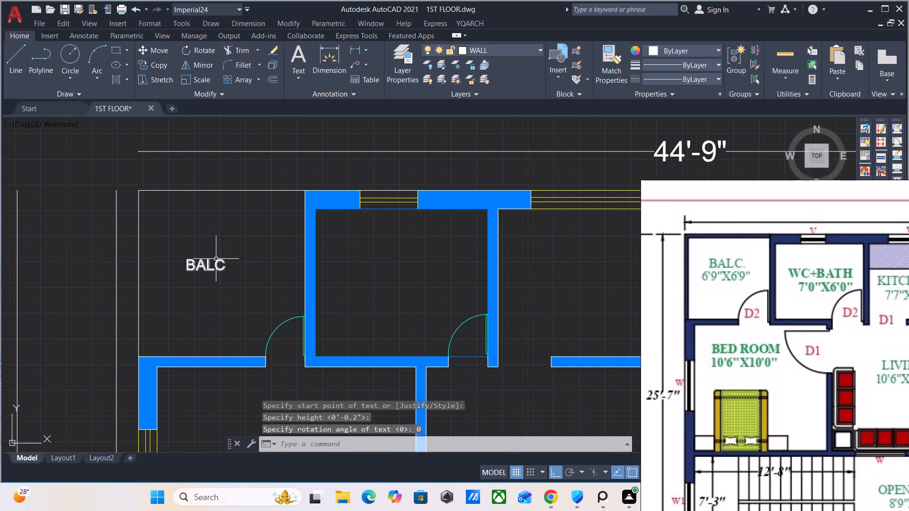
# Copy the BALC label from its lower-left corner horizontally into the adjoining WC+BATH room and the first kitchen.
pyautogui.click(216, 265)
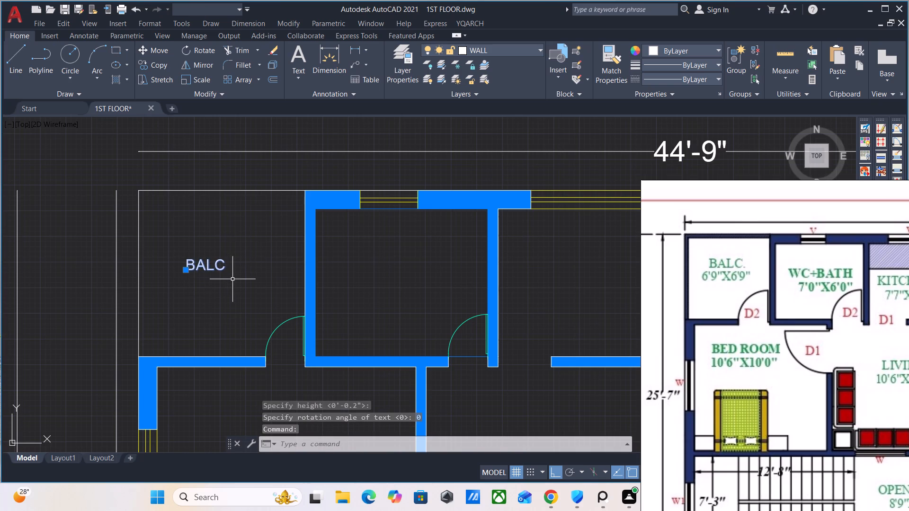
pyautogui.write('CO')
pyautogui.press('Return')
pyautogui.click(185, 269)
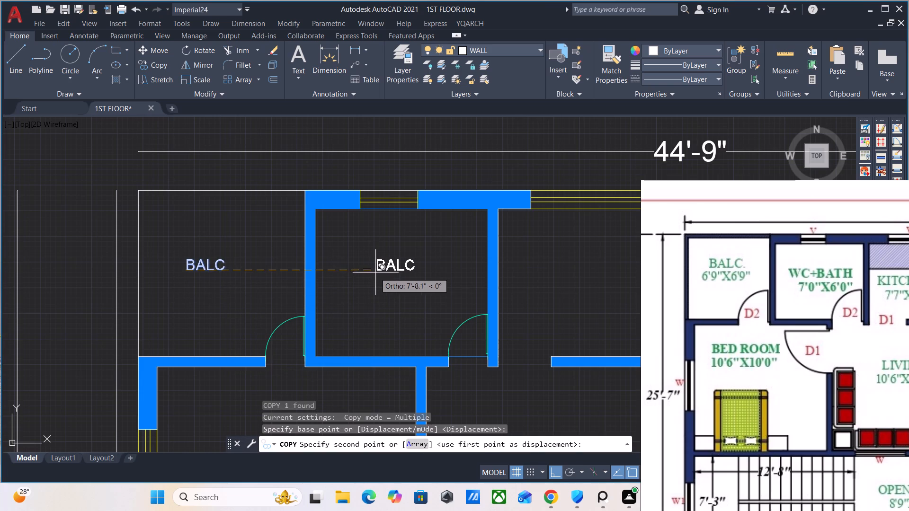
pyautogui.click(359, 268)
pyautogui.scroll(-2, 763, 301)
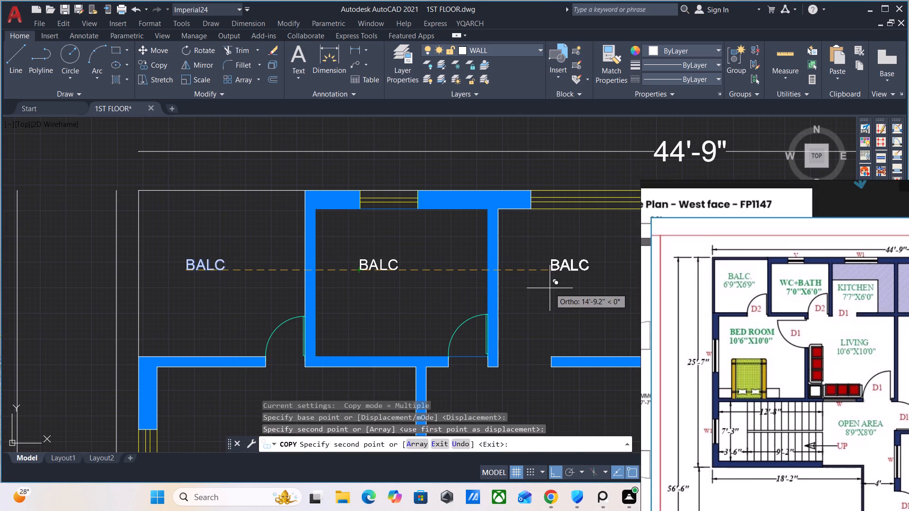
pyautogui.click(546, 291)
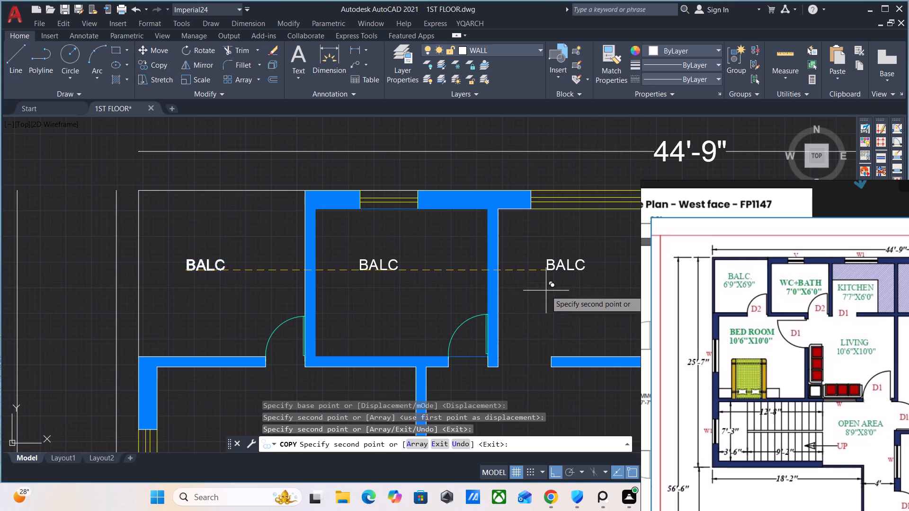
# Place another horizontally aligned copy of the BALC label in the plan's top-right balcony.
pyautogui.scroll(-2, 539, 310)
pyautogui.moveTo(535, 312); pyautogui.dragTo(286, 295, button='middle')
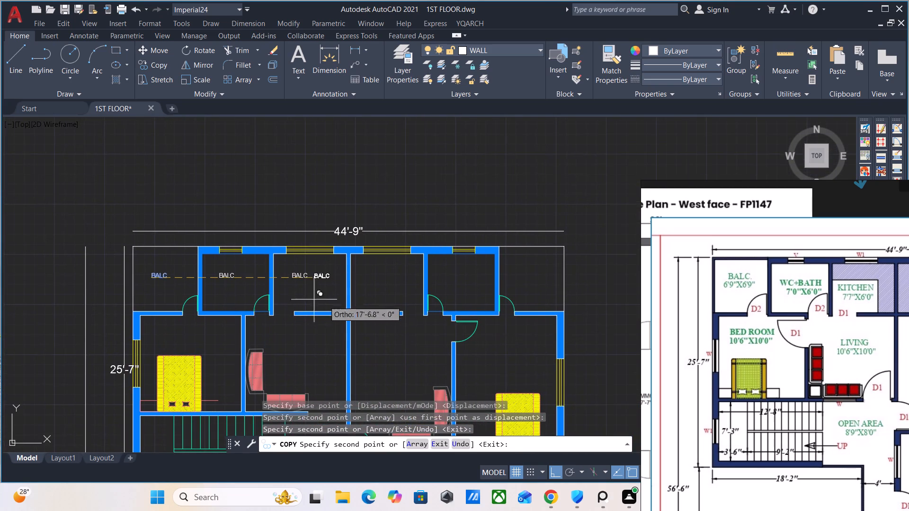
pyautogui.scroll(1, 303, 295)
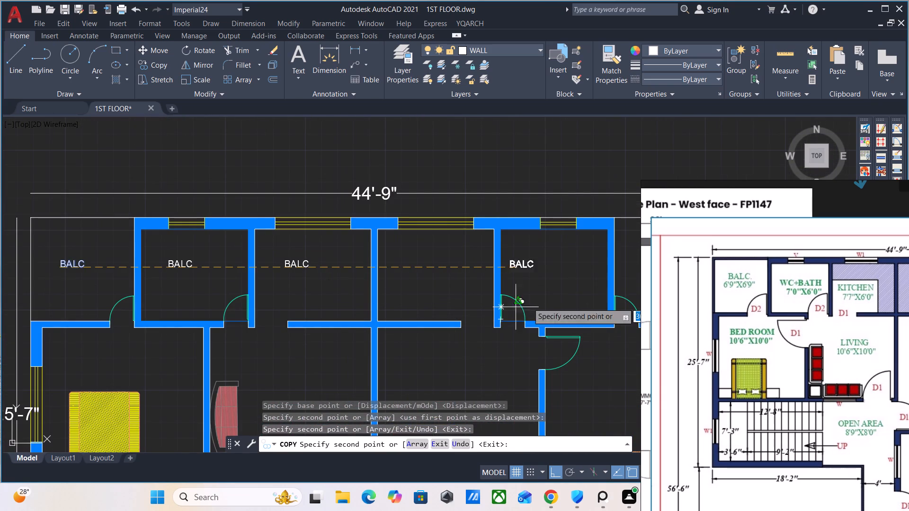
pyautogui.scroll(-2, 721, 347)
pyautogui.moveTo(742, 366); pyautogui.dragTo(695, 321, button='middle')
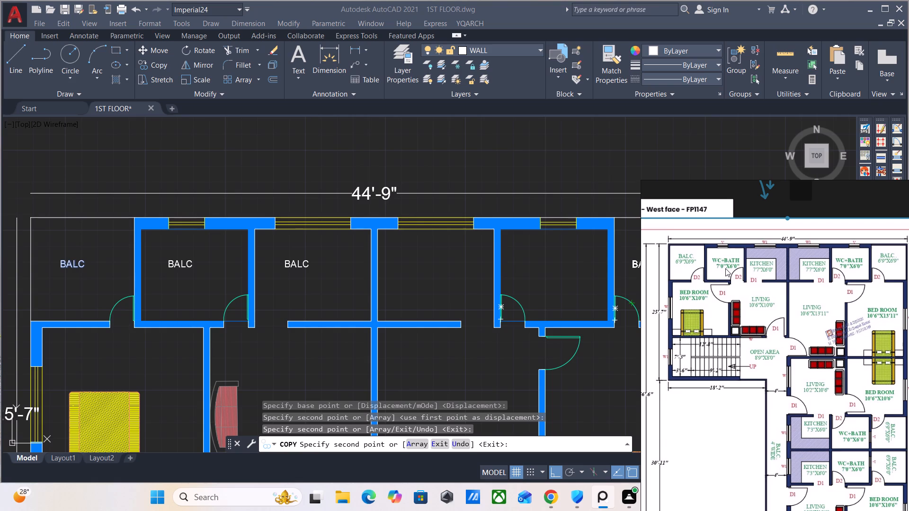
pyautogui.click(547, 279)
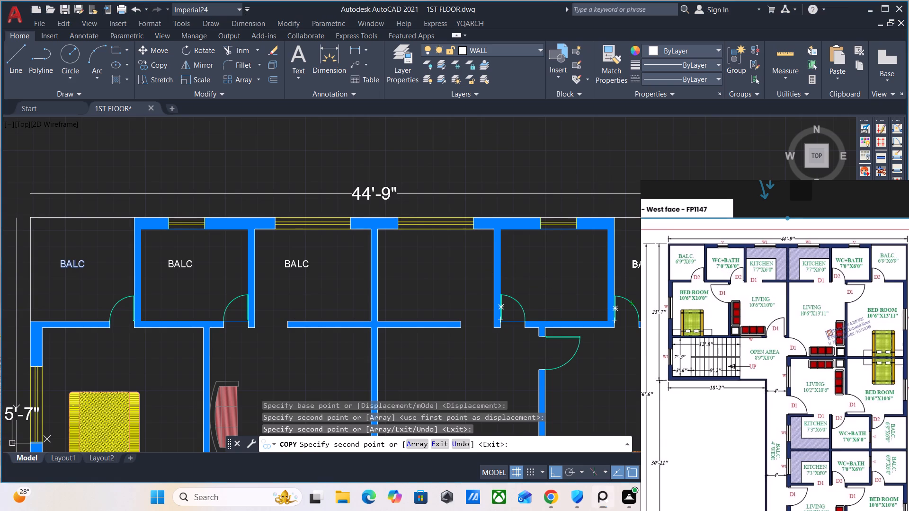
pyautogui.scroll(-1, 519, 282)
pyautogui.moveTo(510, 282); pyautogui.dragTo(365, 295, button='middle')
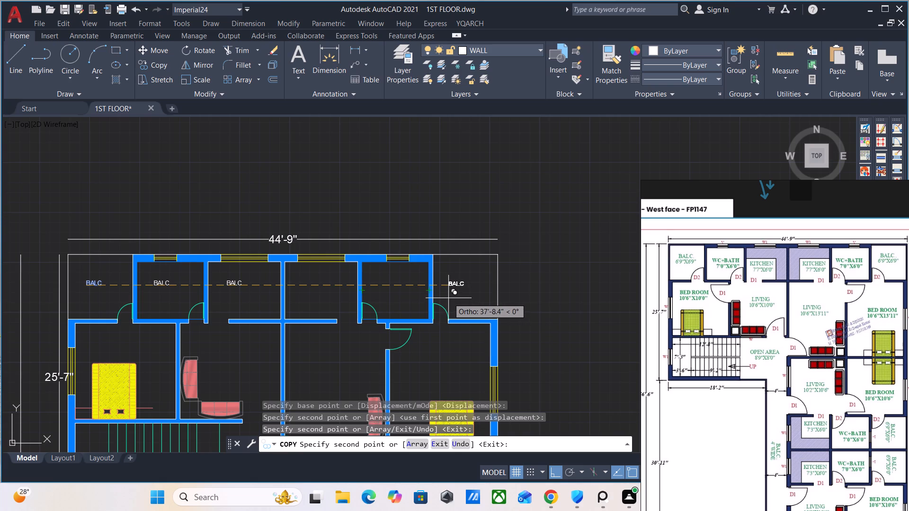
pyautogui.click(448, 298)
# Turn Ortho off and copy the BALC label into the upper-right bedroom and the two balconies on the lower right side.
pyautogui.moveTo(458, 370); pyautogui.dragTo(459, 269, button='middle')
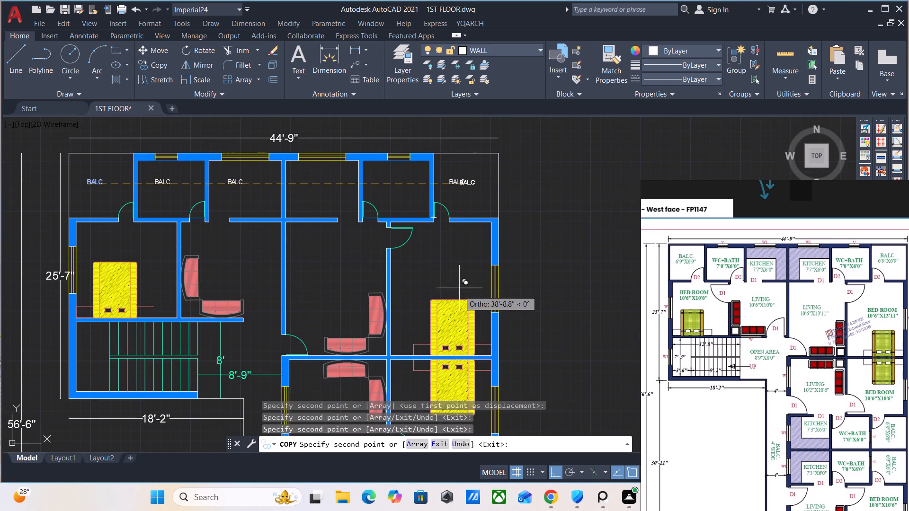
pyautogui.press('F8')
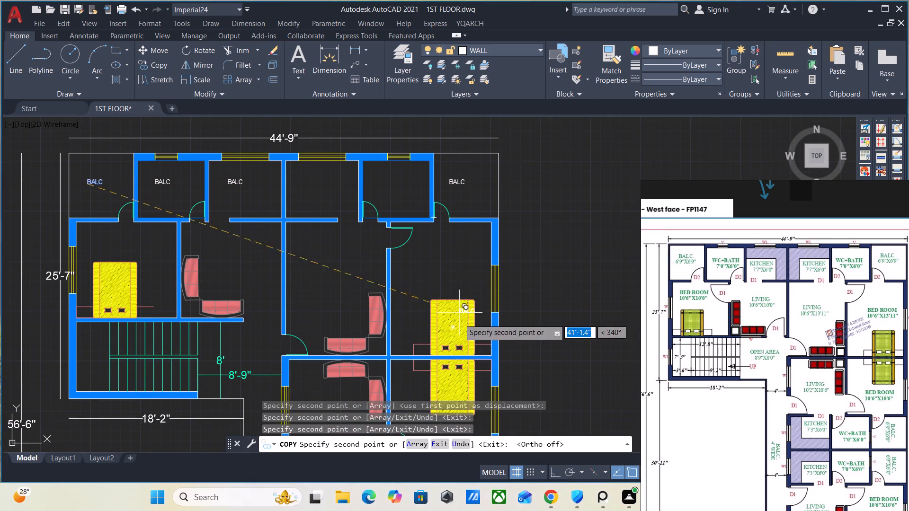
pyautogui.moveTo(459, 352); pyautogui.dragTo(460, 224, button='middle')
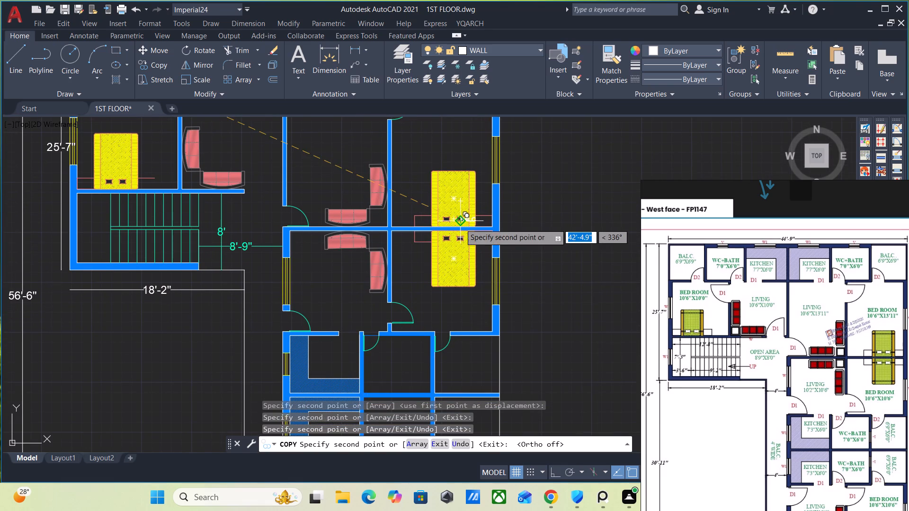
pyautogui.click(410, 138)
pyautogui.moveTo(447, 381); pyautogui.dragTo(435, 311, button='middle')
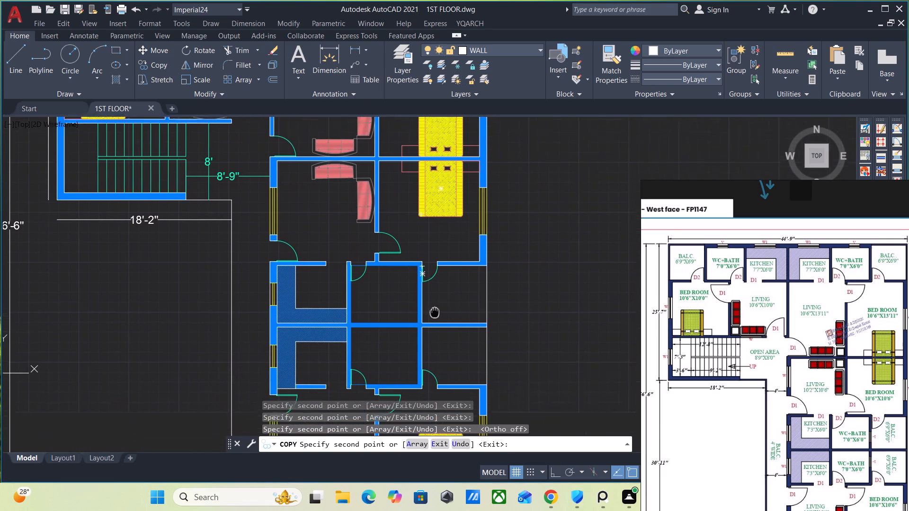
pyautogui.moveTo(435, 311); pyautogui.dragTo(410, 282, button='middle')
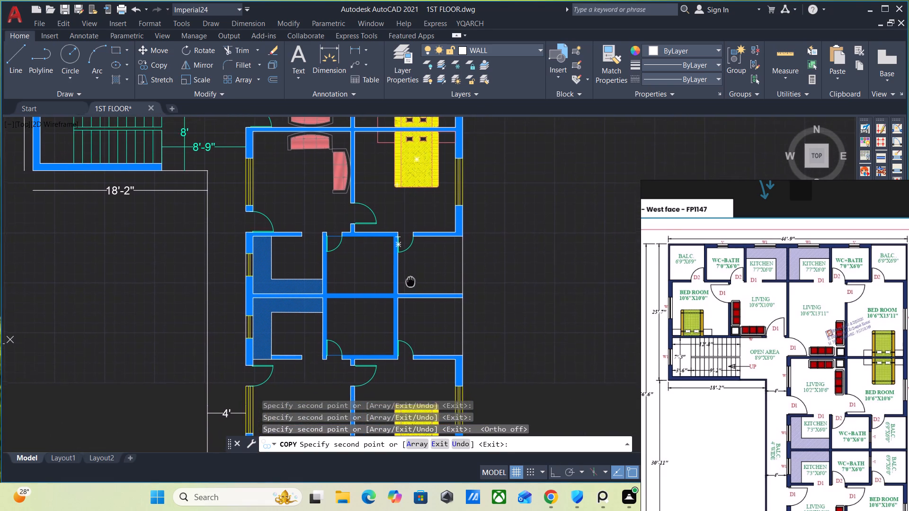
pyautogui.moveTo(410, 282); pyautogui.dragTo(410, 263, button='middle')
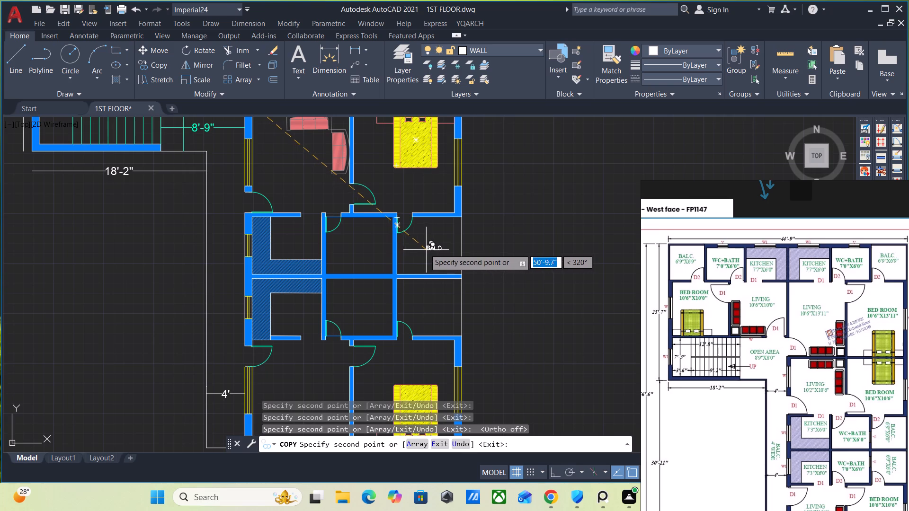
pyautogui.click(424, 248)
pyautogui.click(423, 309)
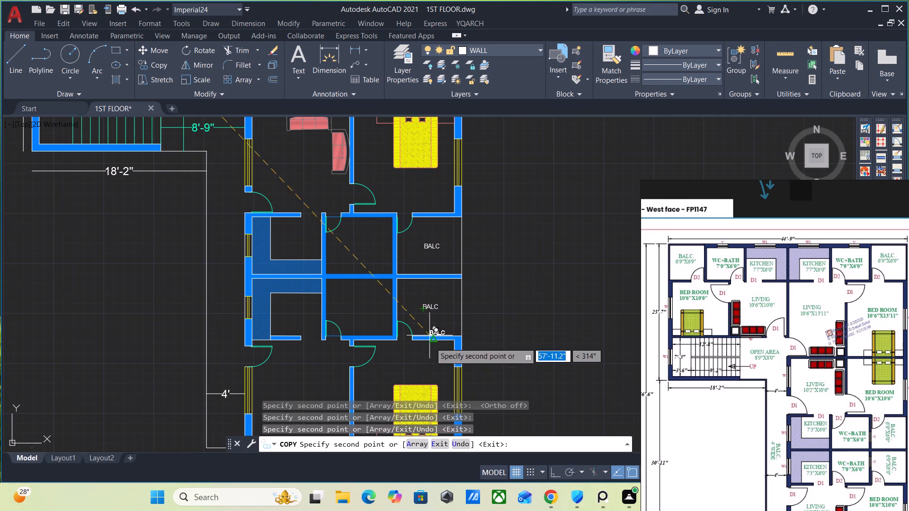
# Place two BALC copies, one below the other, in the 4'-wide passage beside the hatched kitchens.
pyautogui.moveTo(434, 342); pyautogui.dragTo(447, 280, button='middle')
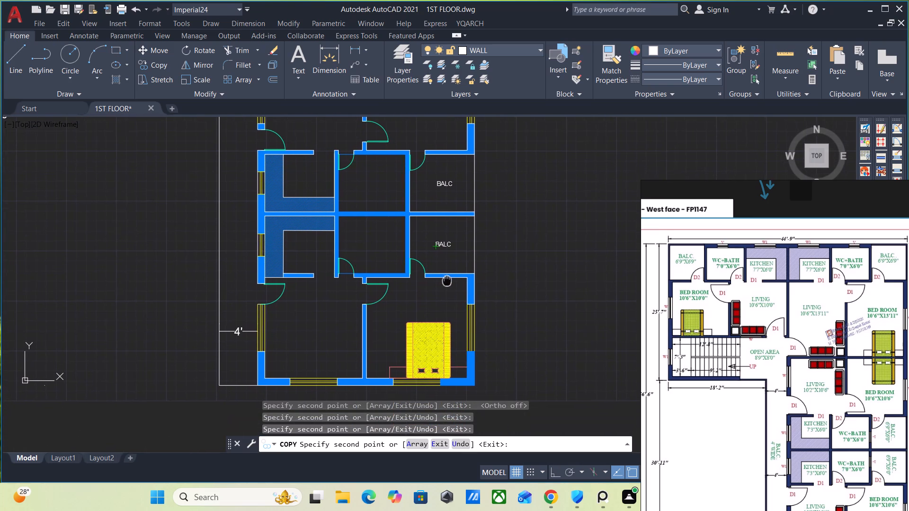
pyautogui.moveTo(447, 280); pyautogui.dragTo(450, 280, button='middle')
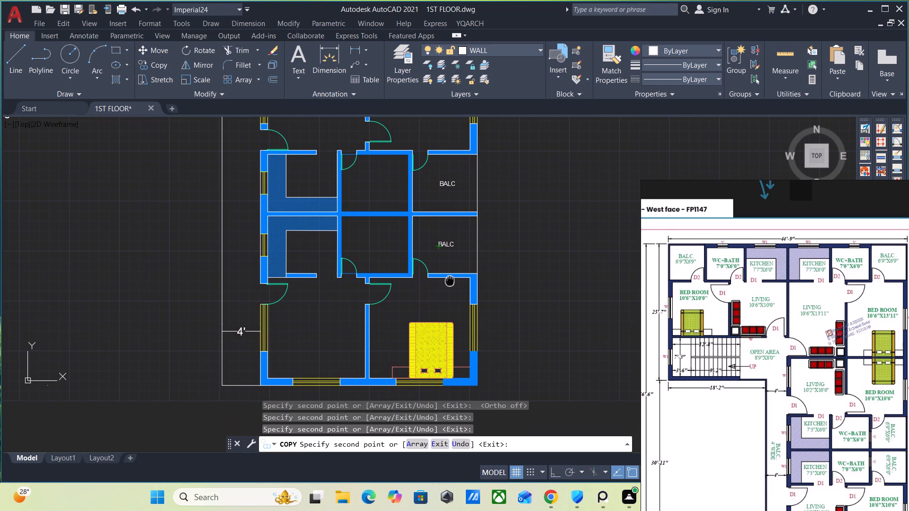
pyautogui.moveTo(450, 280); pyautogui.dragTo(485, 348, button='middle')
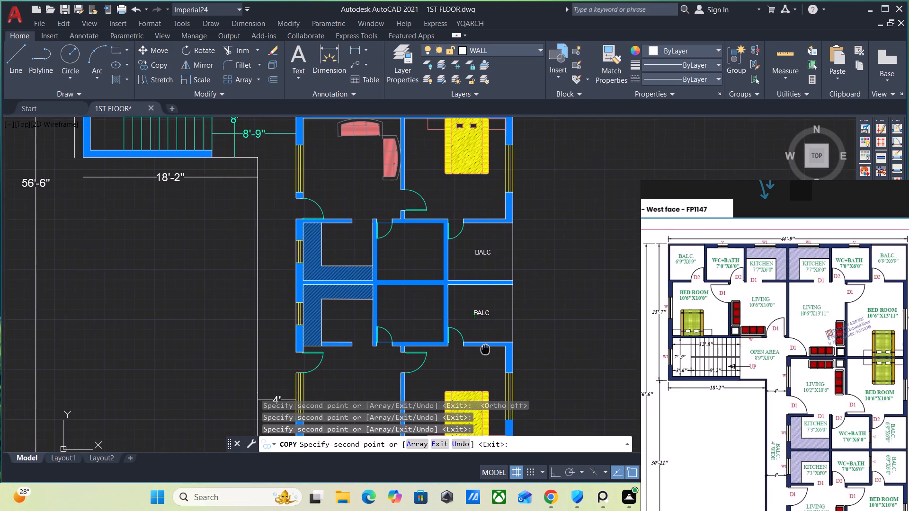
pyautogui.moveTo(485, 348); pyautogui.dragTo(485, 348, button='middle')
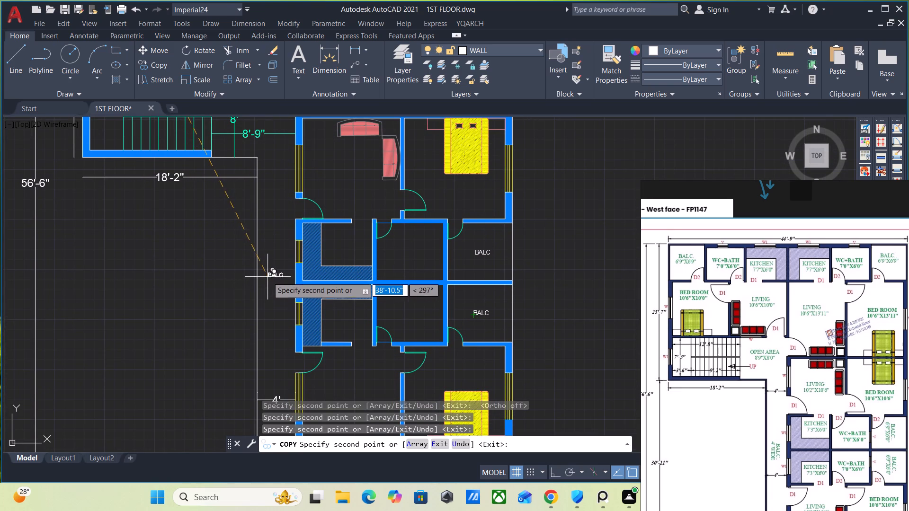
pyautogui.click(267, 276)
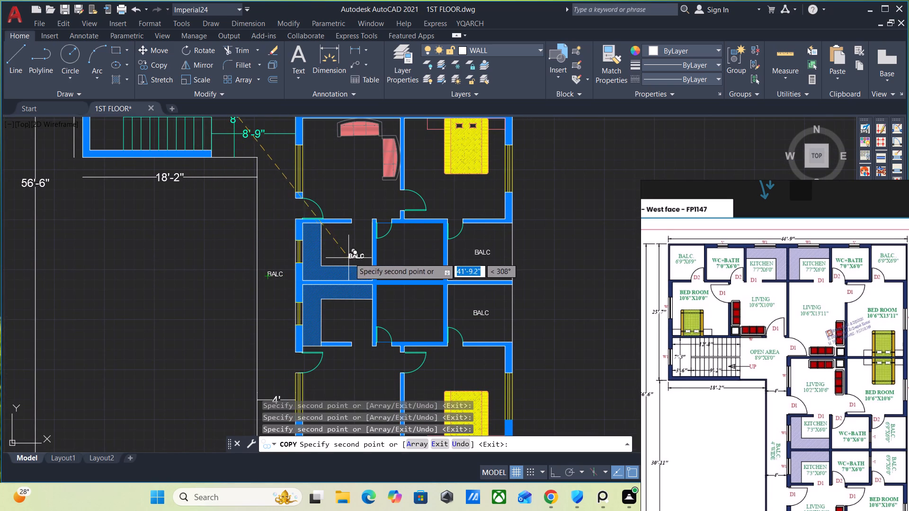
pyautogui.scroll(1, 261, 283)
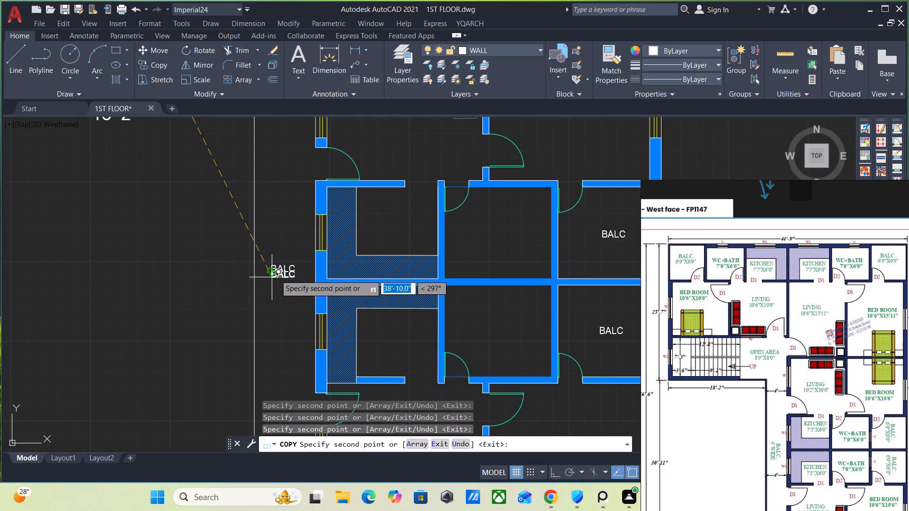
pyautogui.click(268, 287)
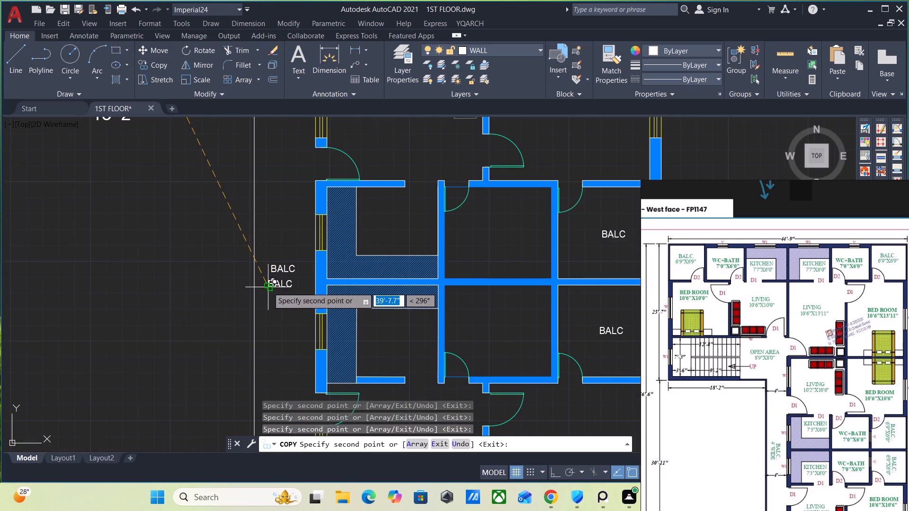
# Place BALC copies in the open area beside the stairs and in the upper-right living room, ending the Copy command.
pyautogui.scroll(-1, 367, 235)
pyautogui.moveTo(366, 242); pyautogui.dragTo(387, 333, button='middle')
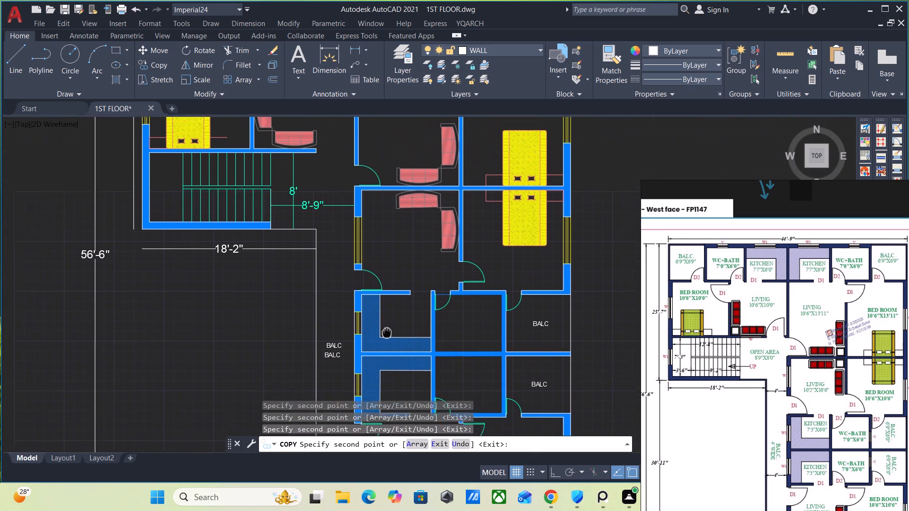
pyautogui.moveTo(387, 333); pyautogui.dragTo(400, 366, button='middle')
pyautogui.click(321, 219)
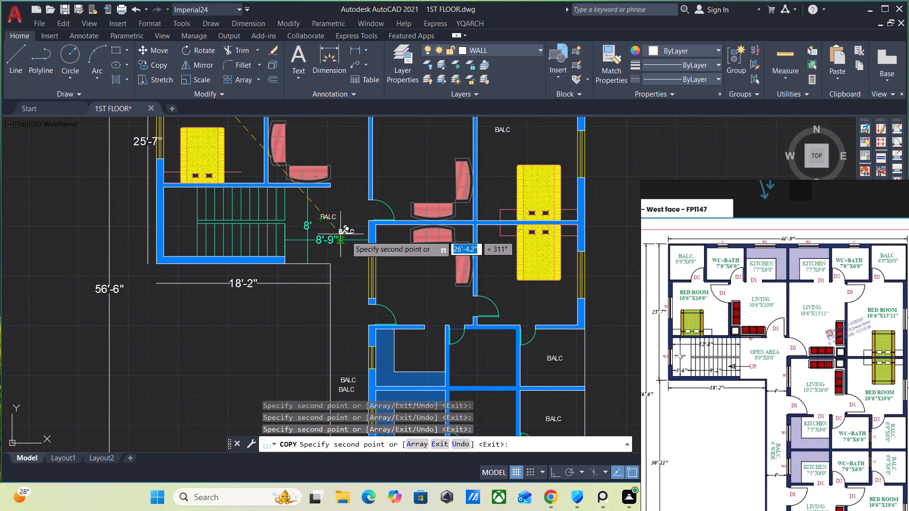
pyautogui.scroll(-1, 392, 235)
pyautogui.moveTo(389, 236); pyautogui.dragTo(341, 309, button='middle')
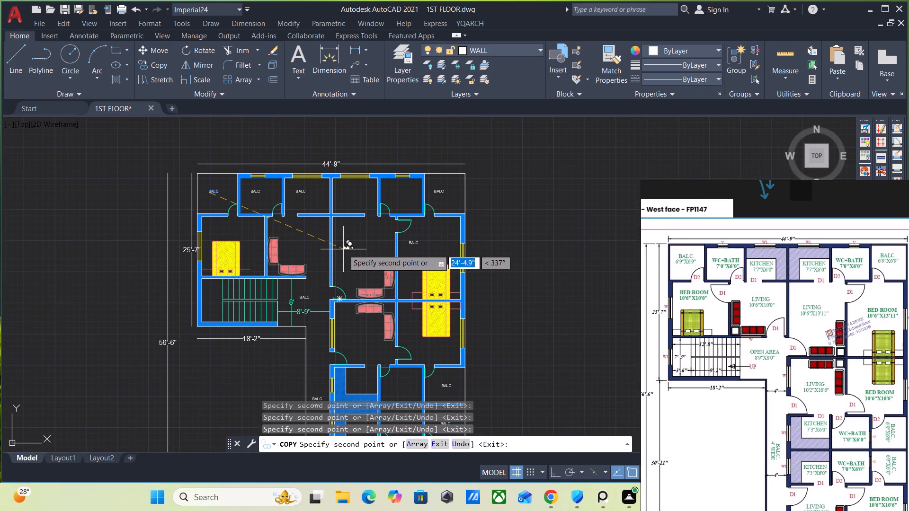
pyautogui.click(343, 249)
pyautogui.scroll(-2, 713, 300)
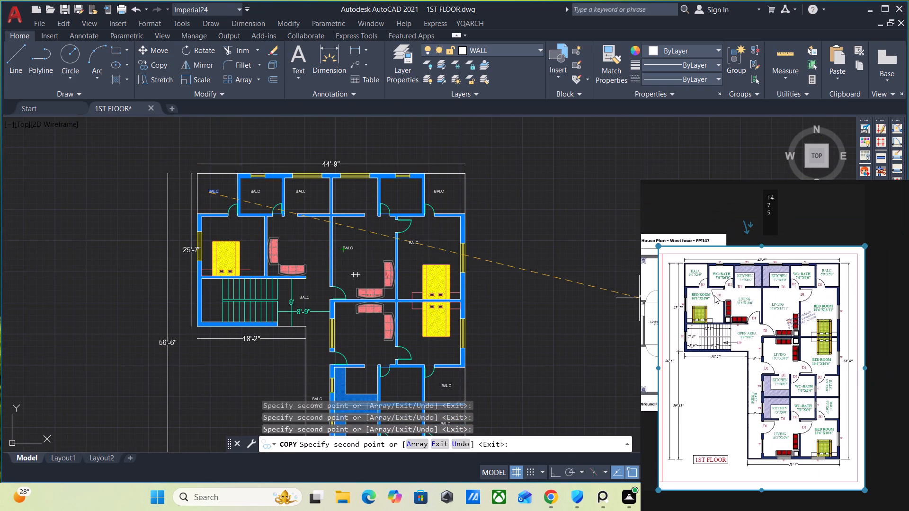
pyautogui.scroll(2, 339, 249)
pyautogui.moveTo(366, 213); pyautogui.dragTo(363, 285, button='middle')
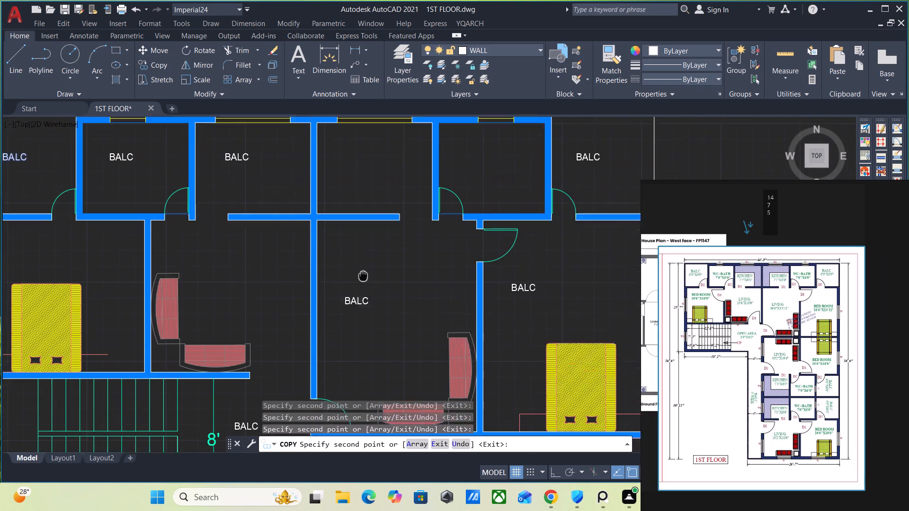
pyautogui.moveTo(363, 285); pyautogui.dragTo(365, 304, button='middle')
pyautogui.press('Escape')
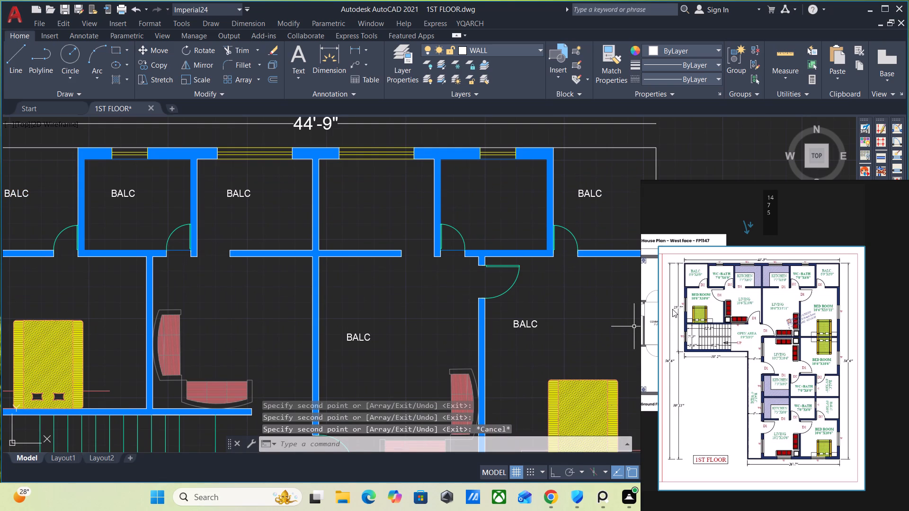
# Examine the room names and sizes on the reference plan against the copied labels in the drawing.
pyautogui.scroll(1, 713, 298)
pyautogui.scroll(3, 760, 266)
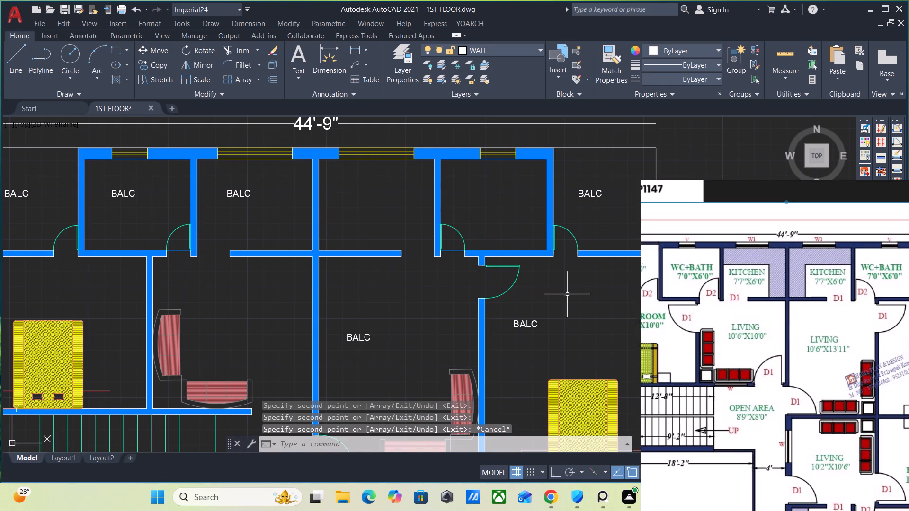
pyautogui.scroll(-2, 487, 310)
pyautogui.moveTo(466, 360); pyautogui.dragTo(474, 239, button='middle')
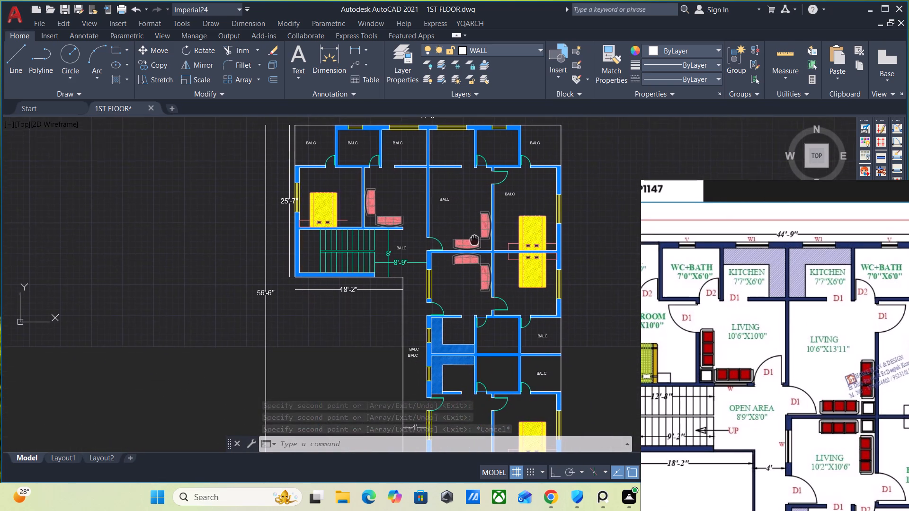
pyautogui.moveTo(474, 239); pyautogui.dragTo(469, 326, button='middle')
pyautogui.scroll(2, 422, 238)
pyautogui.moveTo(340, 228); pyautogui.dragTo(342, 275, button='middle')
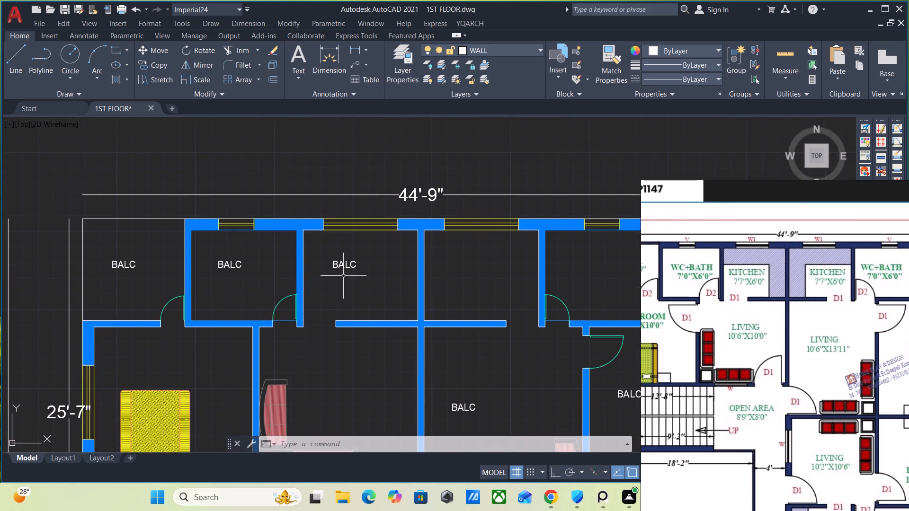
pyautogui.moveTo(422, 284); pyautogui.dragTo(286, 284, button='middle')
# Make Wall hatch the current layer.
pyautogui.click(407, 54)
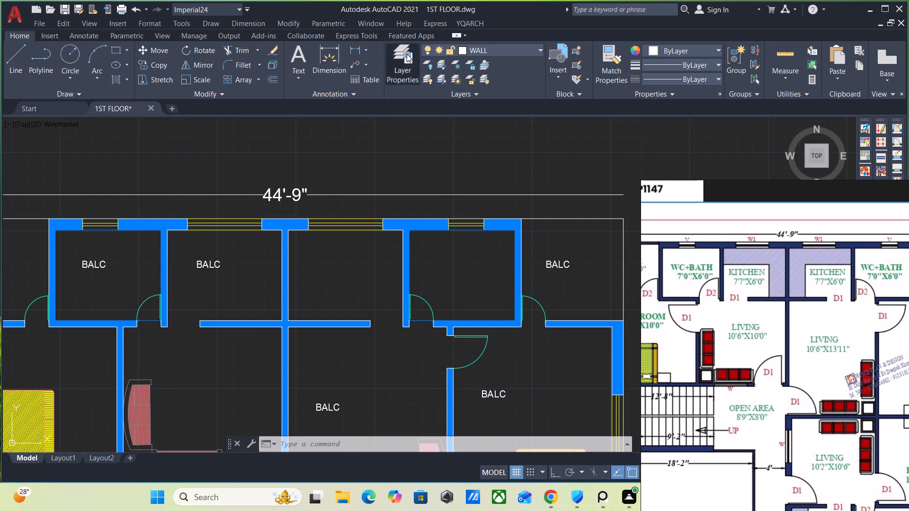
pyautogui.click(93, 150)
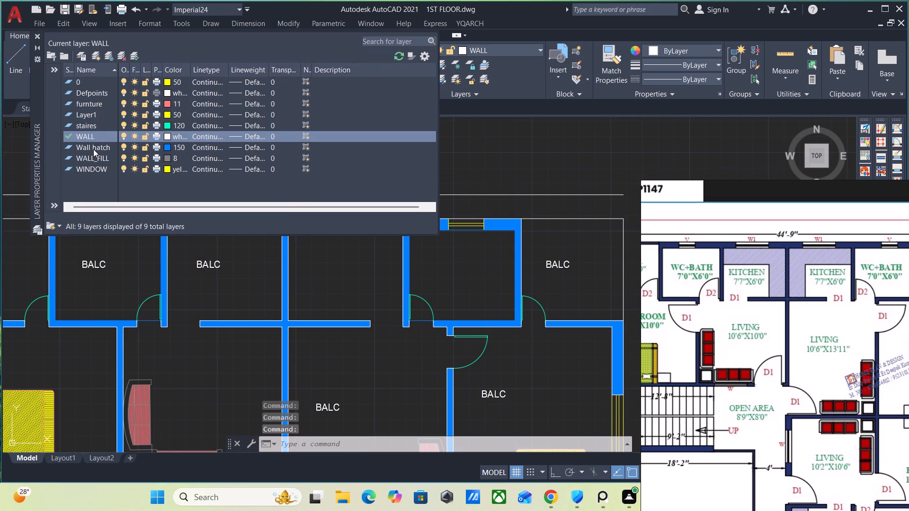
pyautogui.click(134, 58)
pyautogui.click(37, 34)
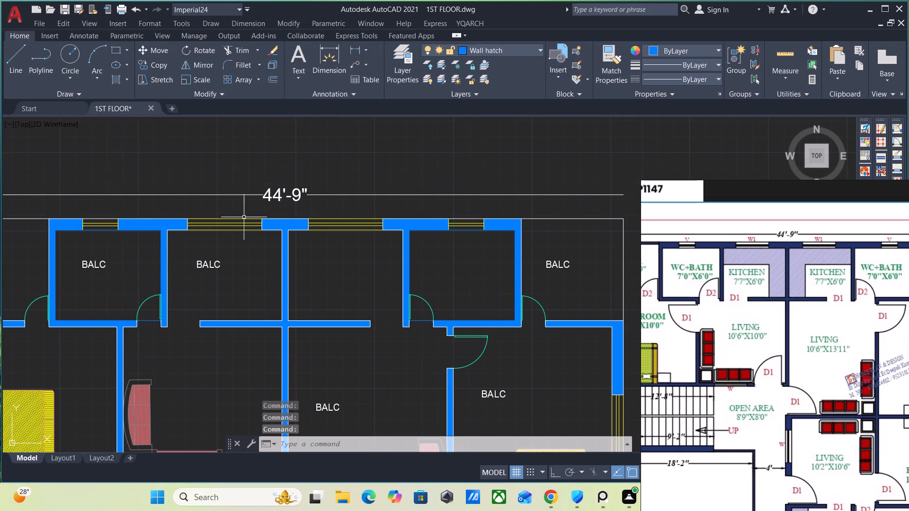
# Draw two counter lines in the right-hand kitchen: about 4'-1" up from the lower wall, and about 5'-4" across to the WC+BATH wall.
pyautogui.scroll(1, 334, 273)
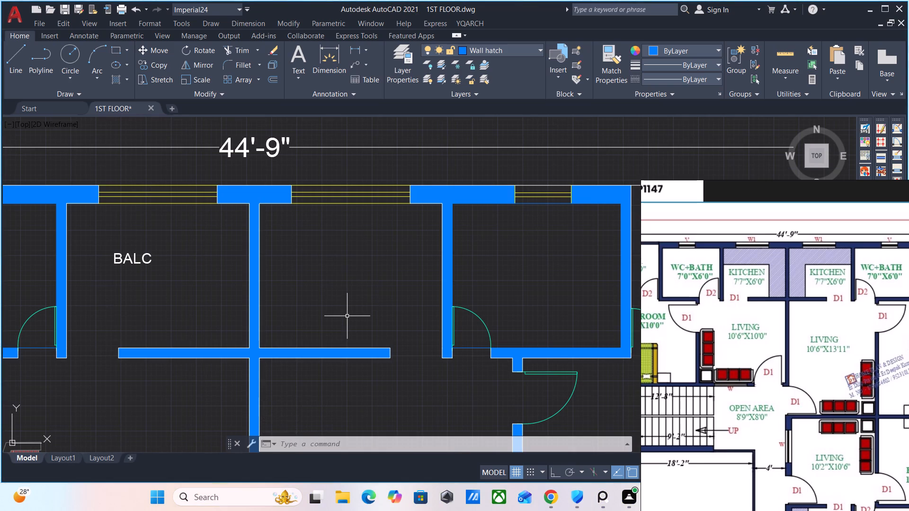
pyautogui.press('l')
pyautogui.press('Return')
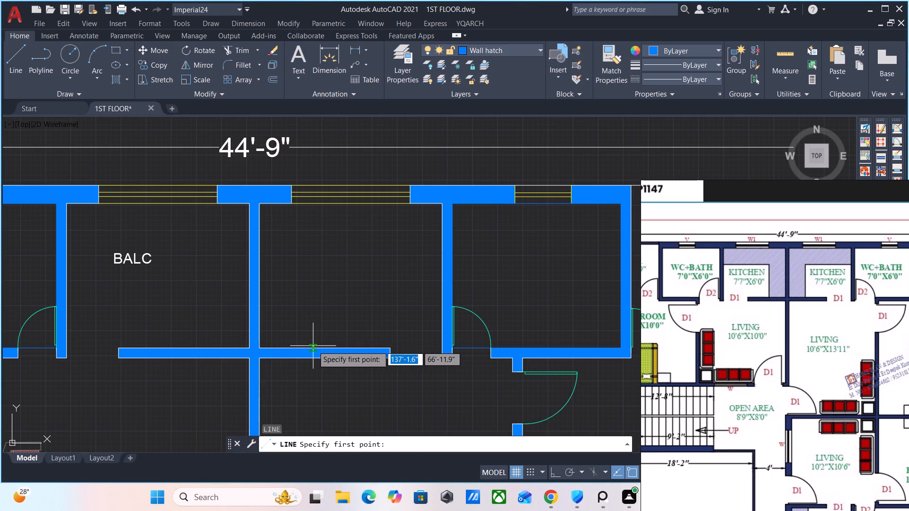
pyautogui.moveTo(313, 346); pyautogui.dragTo(314, 340)
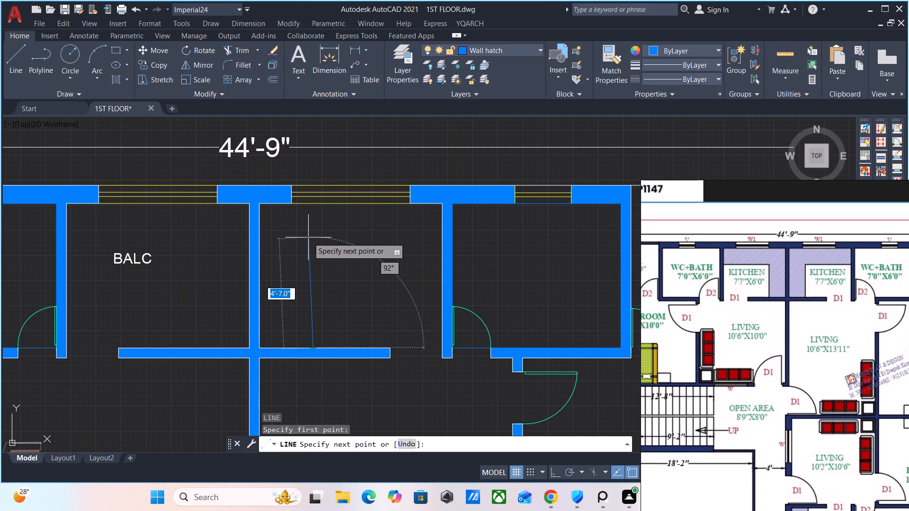
pyautogui.press('F8')
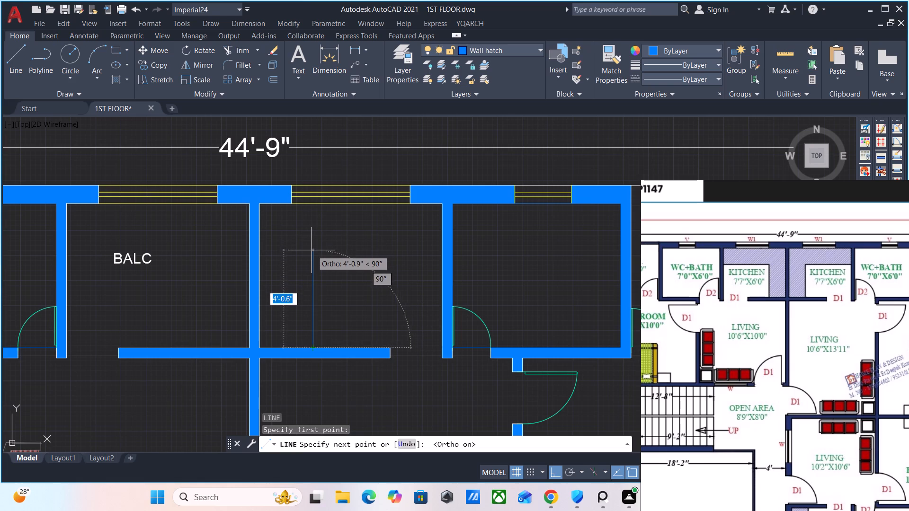
pyautogui.click(312, 250)
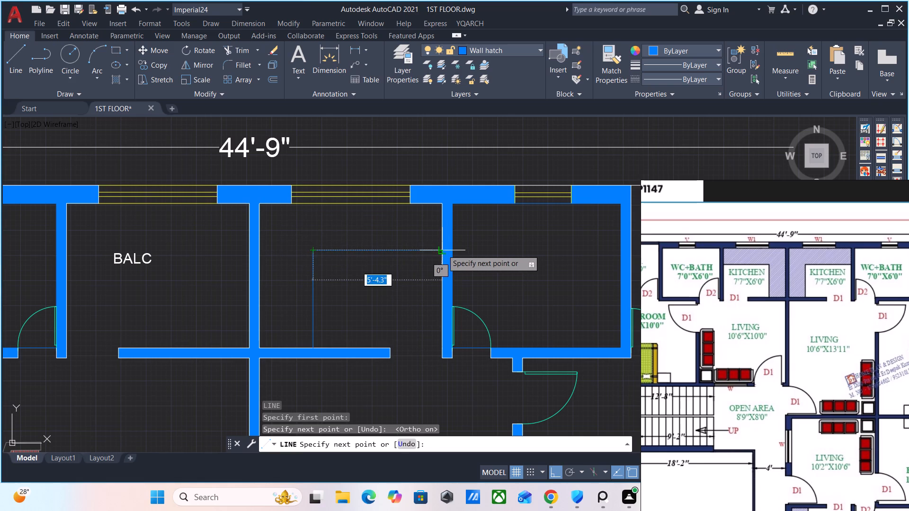
pyautogui.click(443, 250)
pyautogui.press('Return')
# Mirror the two counter lines about the wall between the kitchen and the adjacent WC+BATH, keeping the originals.
pyautogui.click(375, 281)
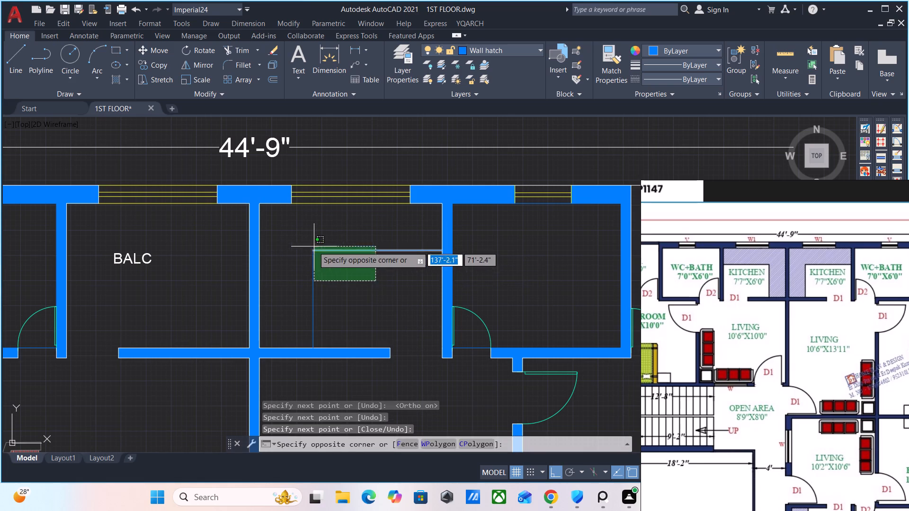
pyautogui.click(307, 245)
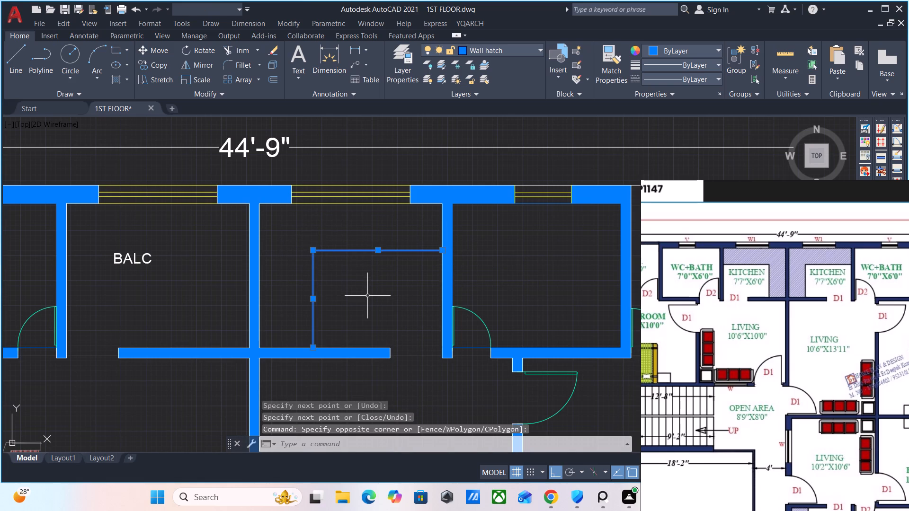
pyautogui.write('MI')
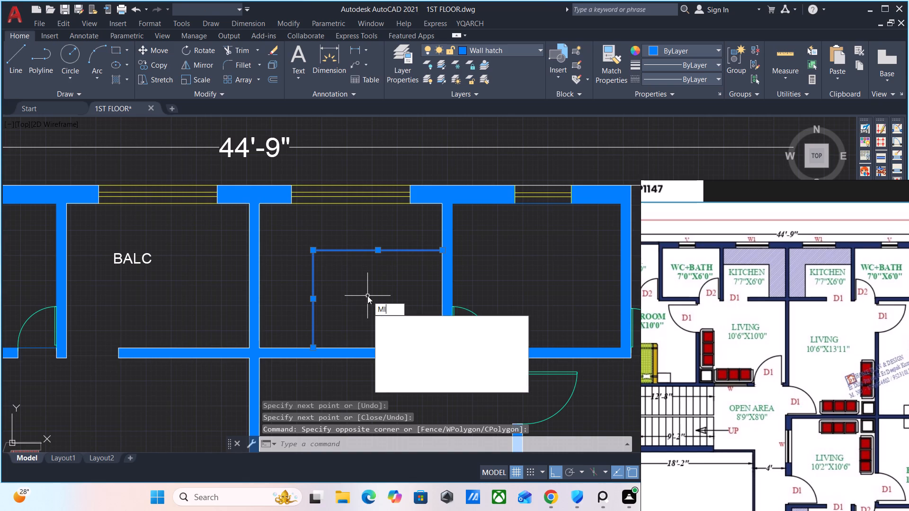
pyautogui.press('Return')
pyautogui.click(448, 359)
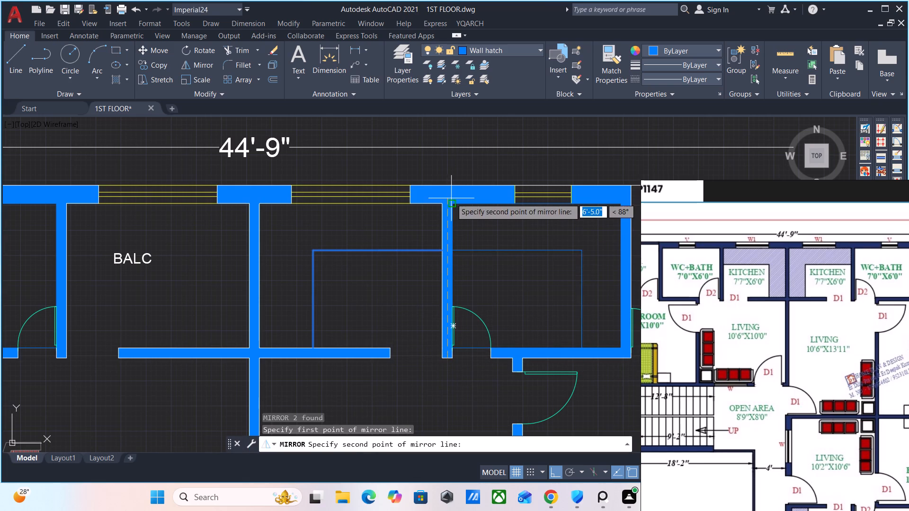
pyautogui.click(448, 185)
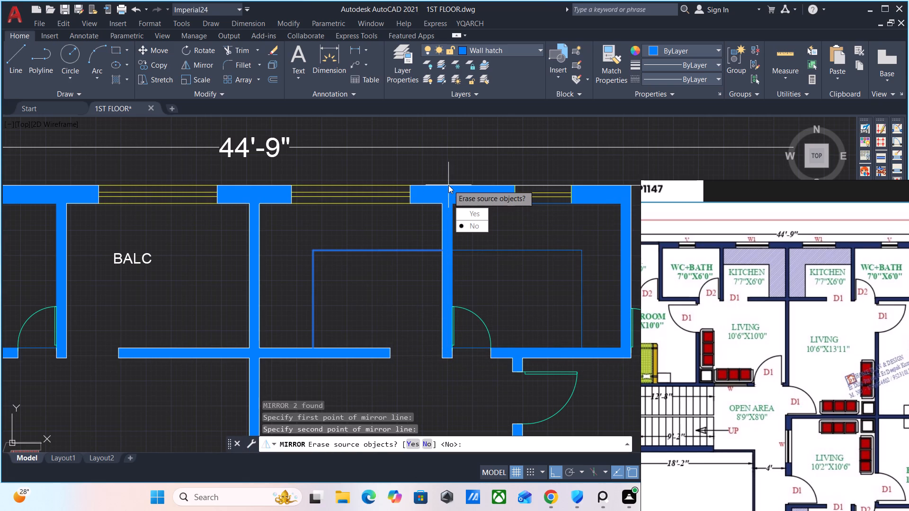
pyautogui.moveTo(480, 228); pyautogui.dragTo(448, 185)
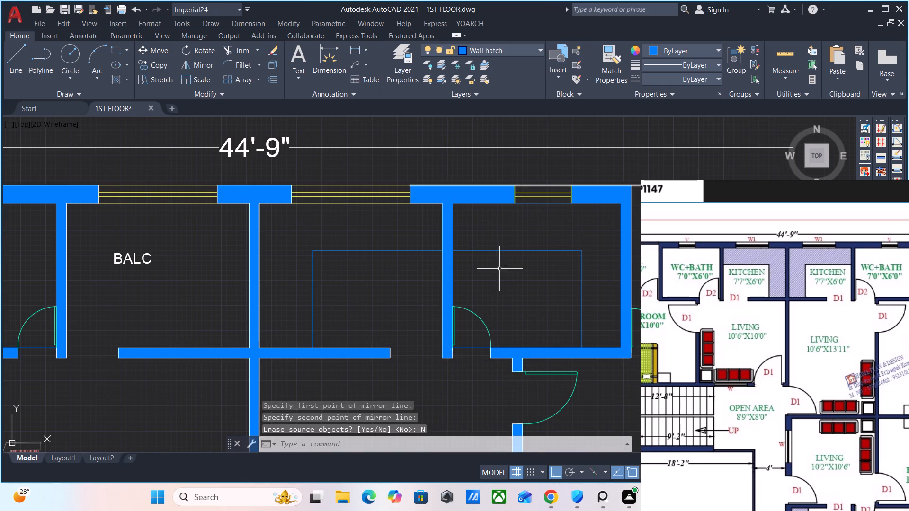
# Hatch the L-shaped counter areas in the kitchen and the adjacent WC+BATH with a horizontally lined ACAD_ISO pattern.
pyautogui.press('h')
pyautogui.press('Return')
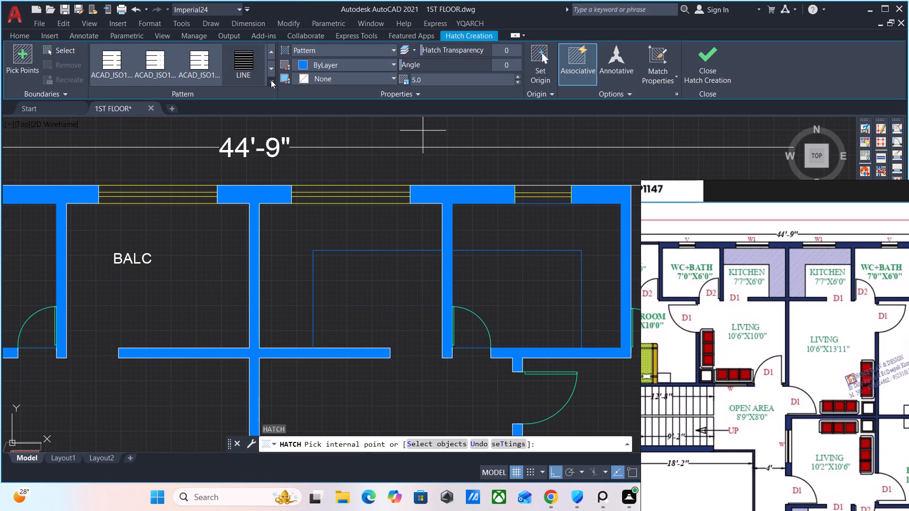
pyautogui.scroll(-3, 242, 299)
pyautogui.moveTo(261, 305); pyautogui.dragTo(306, 191, button='middle')
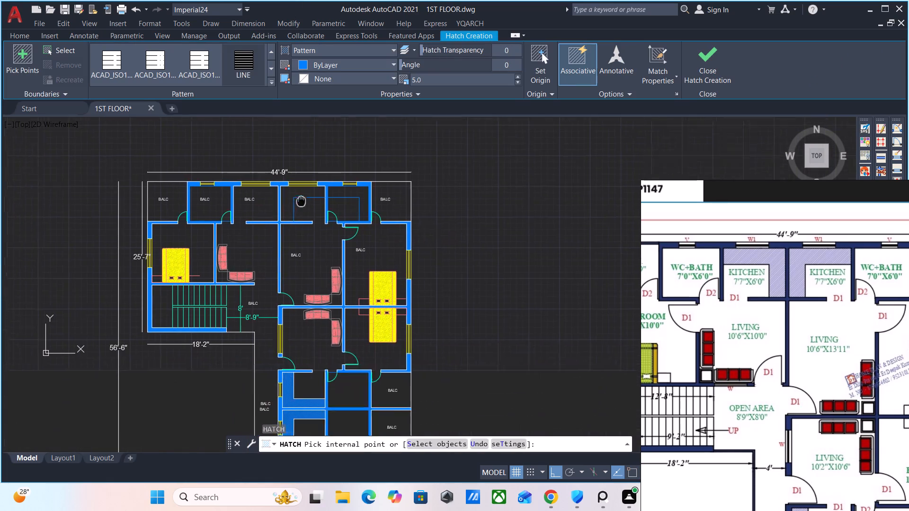
pyautogui.moveTo(306, 191); pyautogui.dragTo(311, 182, button='middle')
pyautogui.scroll(2, 300, 339)
pyautogui.moveTo(331, 192); pyautogui.dragTo(334, 173, button='middle')
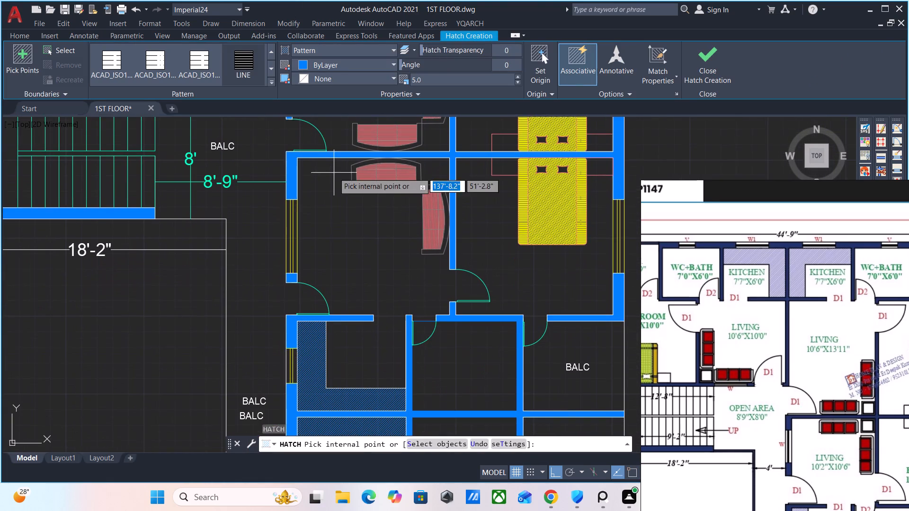
pyautogui.moveTo(332, 144); pyautogui.dragTo(310, 282, button='middle')
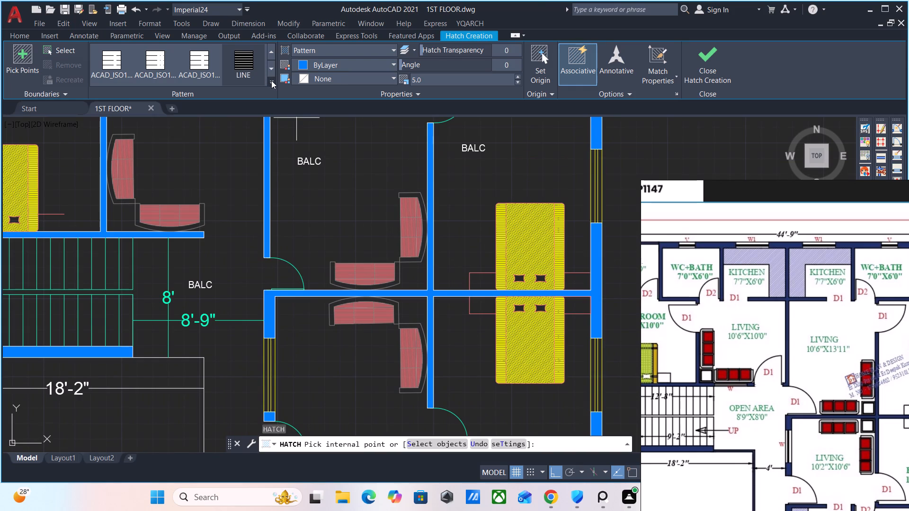
pyautogui.click(271, 80)
pyautogui.scroll(4, 202, 125)
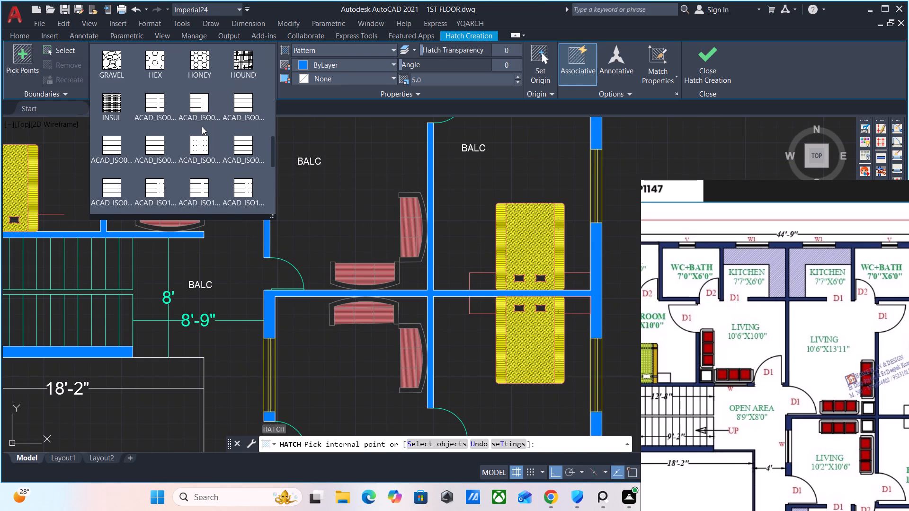
pyautogui.click(247, 102)
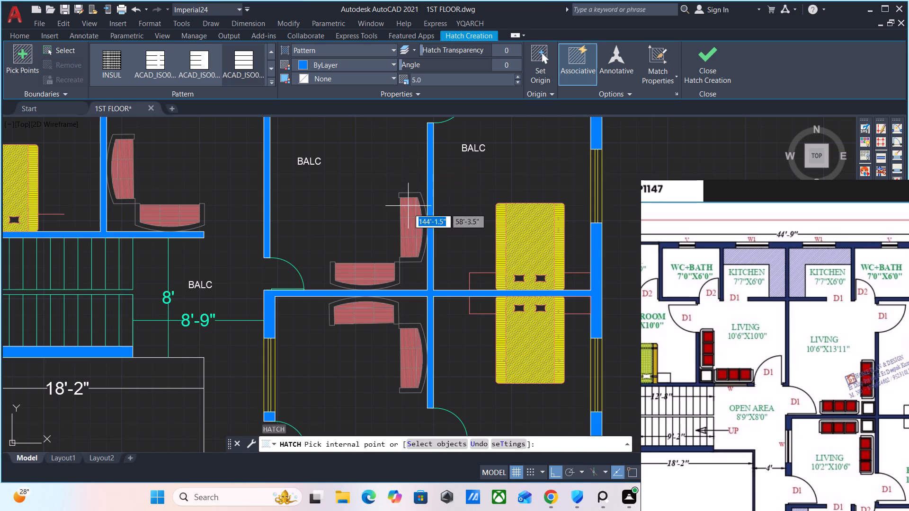
pyautogui.moveTo(463, 194); pyautogui.dragTo(435, 375, button='middle')
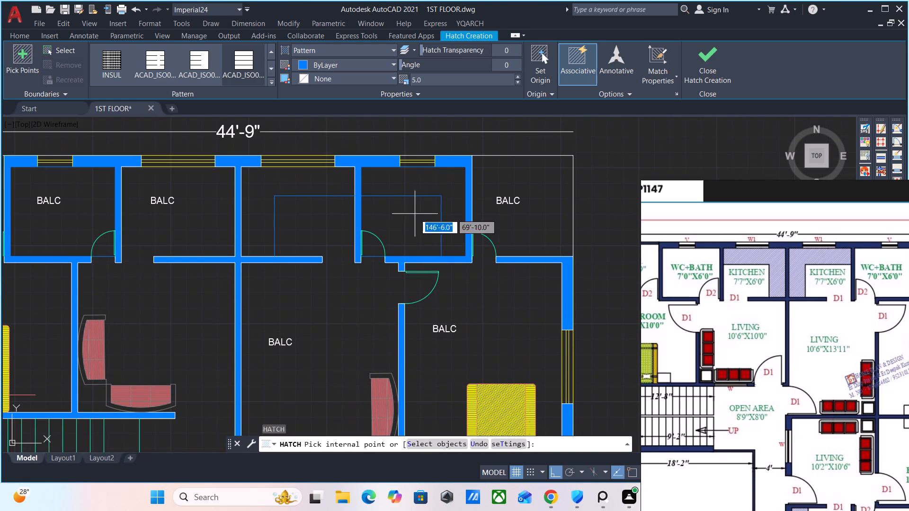
pyautogui.click(443, 183)
pyautogui.scroll(2, 422, 189)
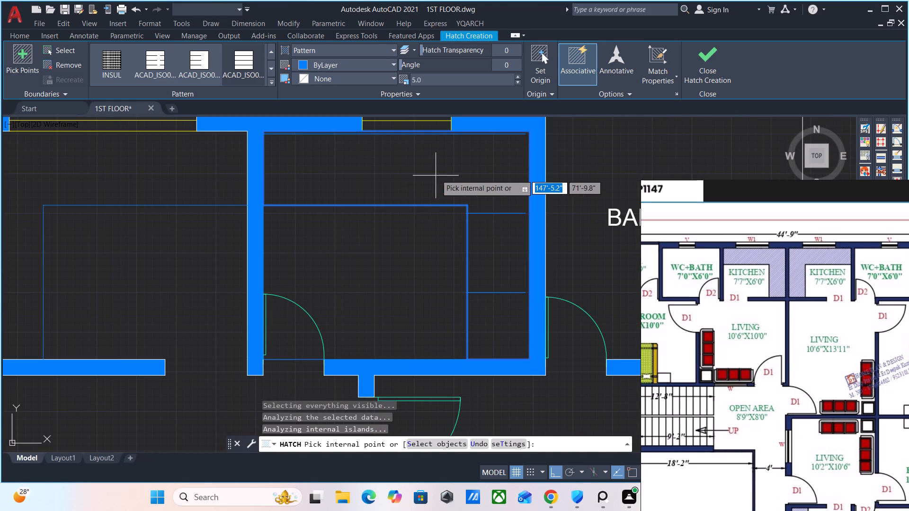
pyautogui.click(127, 165)
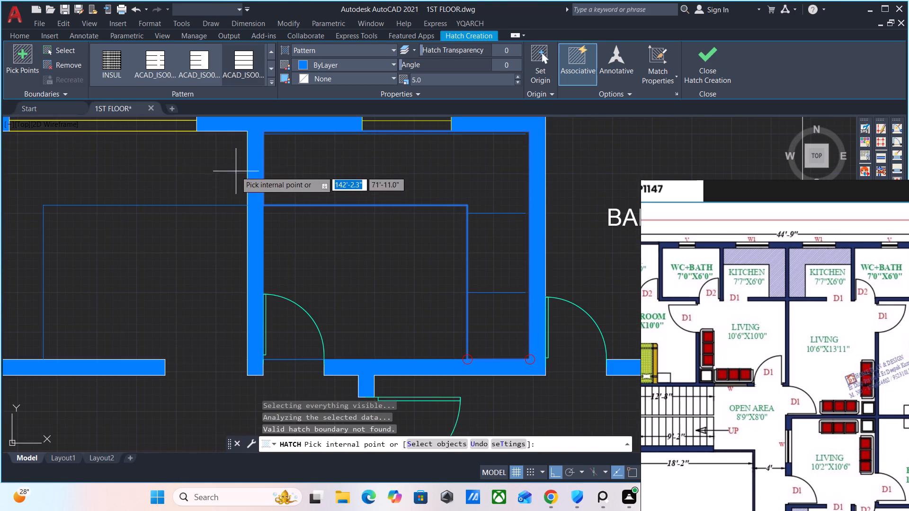
pyautogui.scroll(-1, 223, 168)
pyautogui.moveTo(209, 189); pyautogui.dragTo(229, 263, button='middle')
pyautogui.scroll(1, 133, 250)
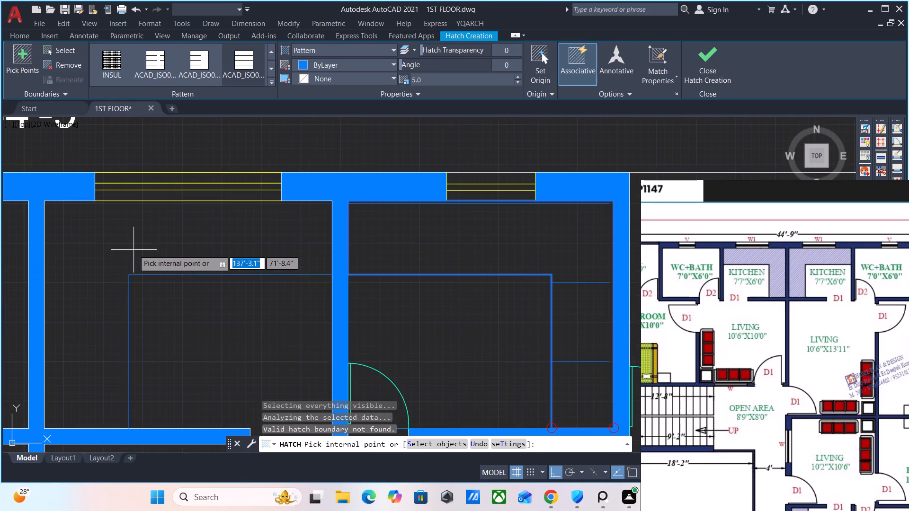
pyautogui.click(159, 235)
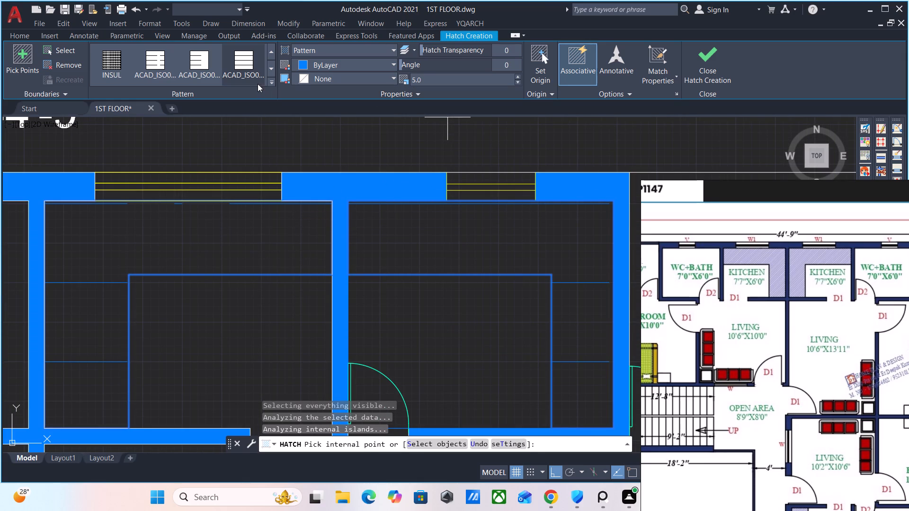
# Set the counter hatch scale to 0.1 and its transparency to 34, and finish the hatch.
pyautogui.click(446, 82)
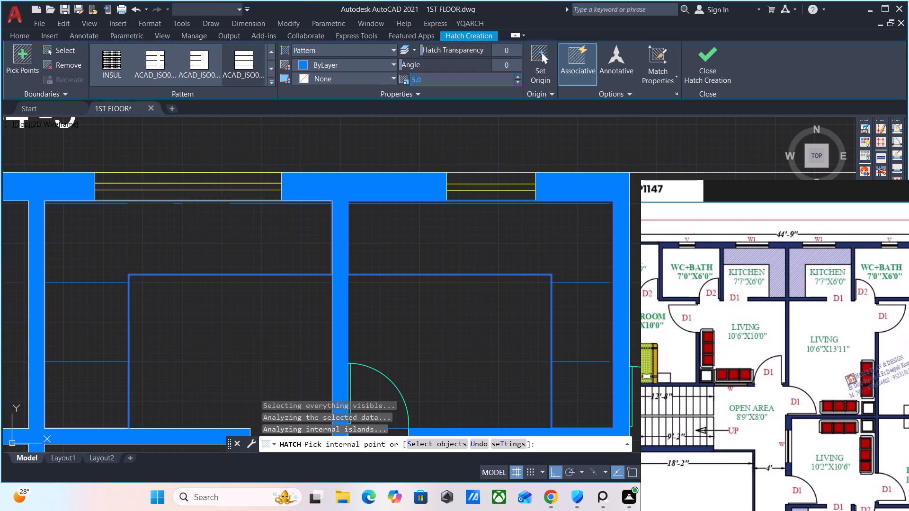
pyautogui.press('BackSpace')
pyautogui.press('0')
pyautogui.press('Return')
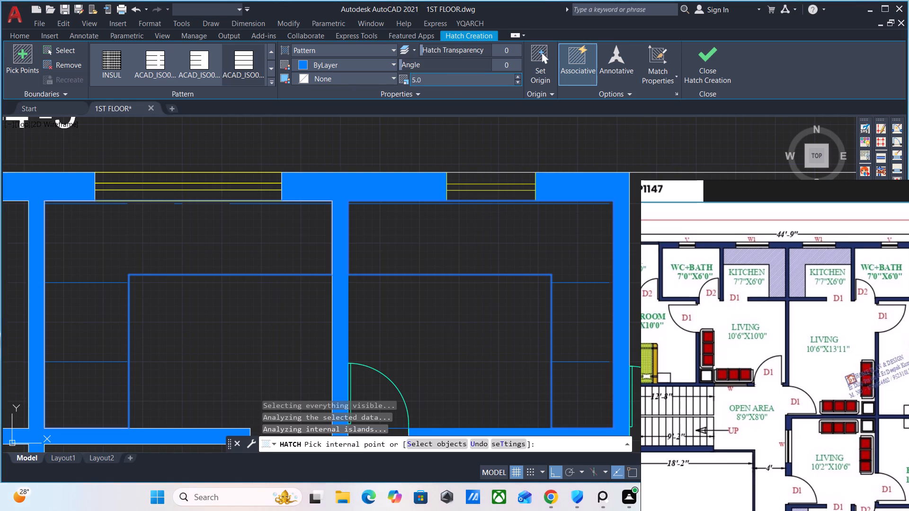
pyautogui.click(444, 80)
pyautogui.press('BackSpace')
pyautogui.write('.1')
pyautogui.press('Return')
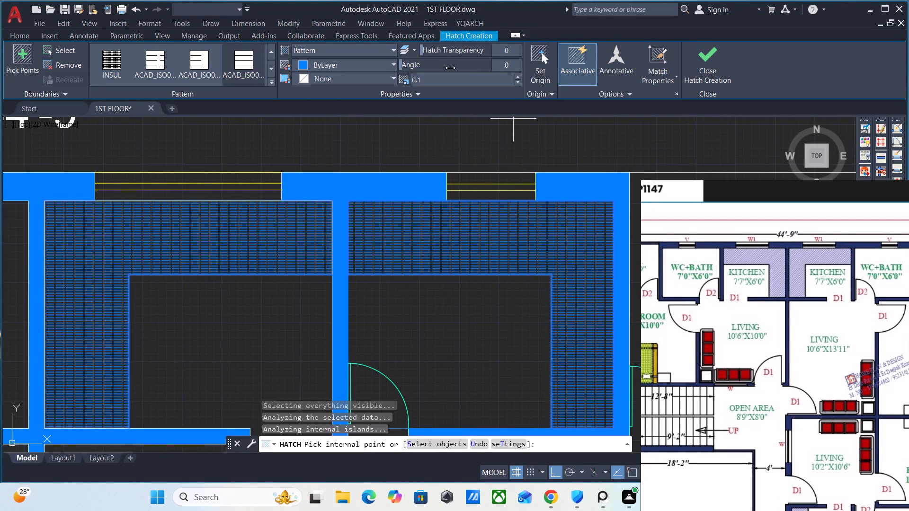
pyautogui.moveTo(425, 47); pyautogui.dragTo(459, 52)
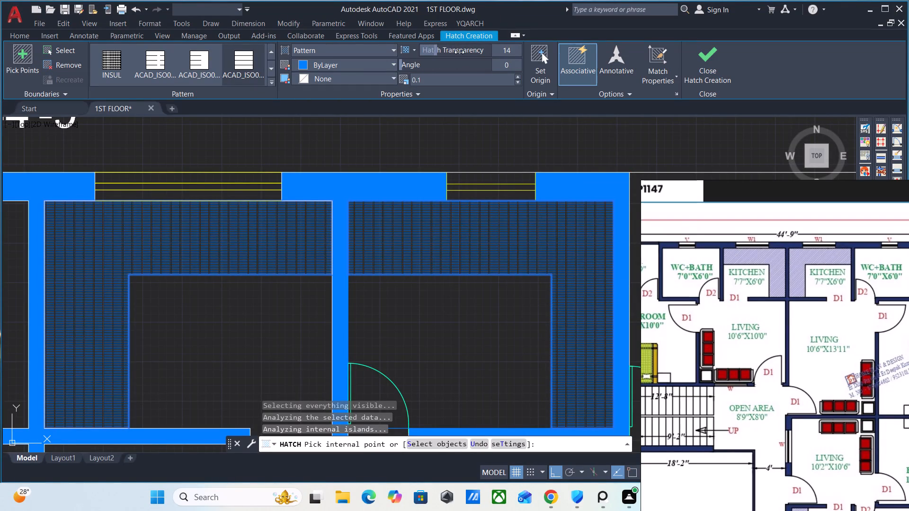
pyautogui.moveTo(459, 52); pyautogui.dragTo(486, 54)
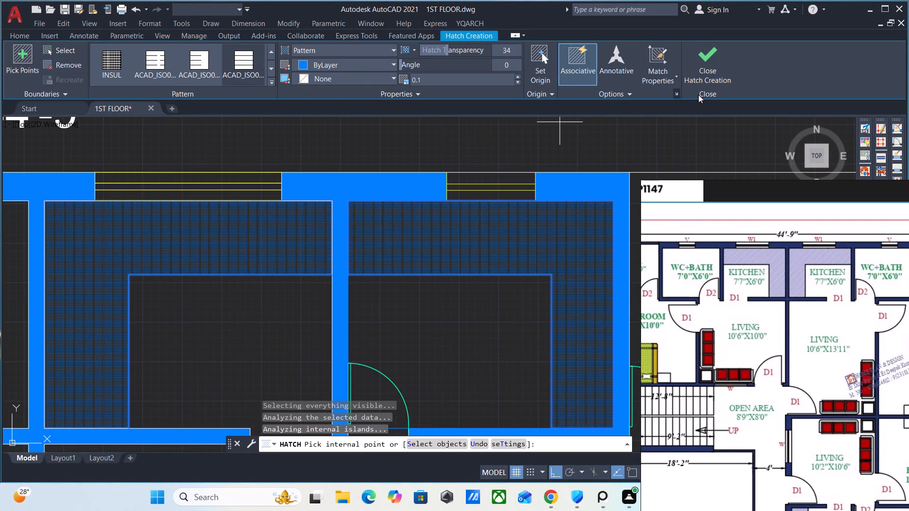
pyautogui.click(721, 64)
# Examine the new counter hatch in the top kitchen and WC+BATH by selecting it and clearing the selection.
pyautogui.scroll(-2, 427, 313)
pyautogui.moveTo(436, 330); pyautogui.dragTo(472, 222, button='middle')
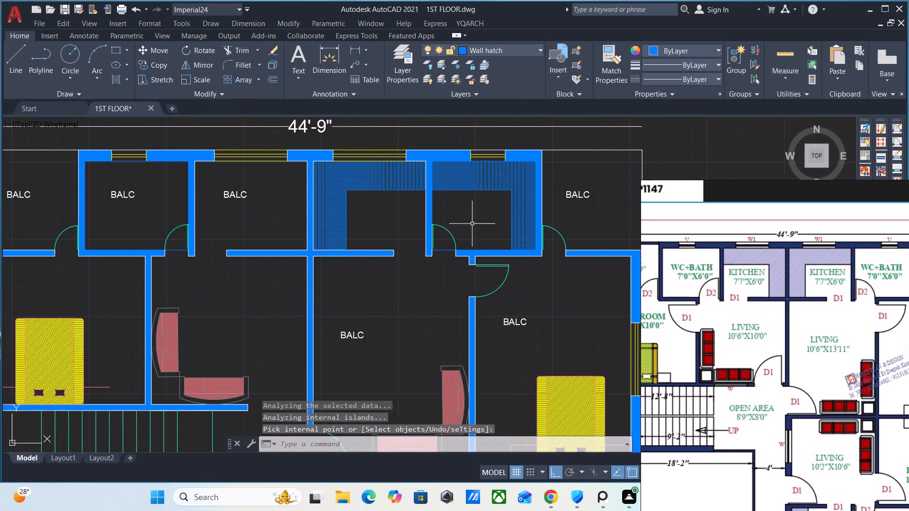
pyautogui.scroll(-2, 433, 317)
pyautogui.moveTo(428, 341); pyautogui.dragTo(461, 247, button='middle')
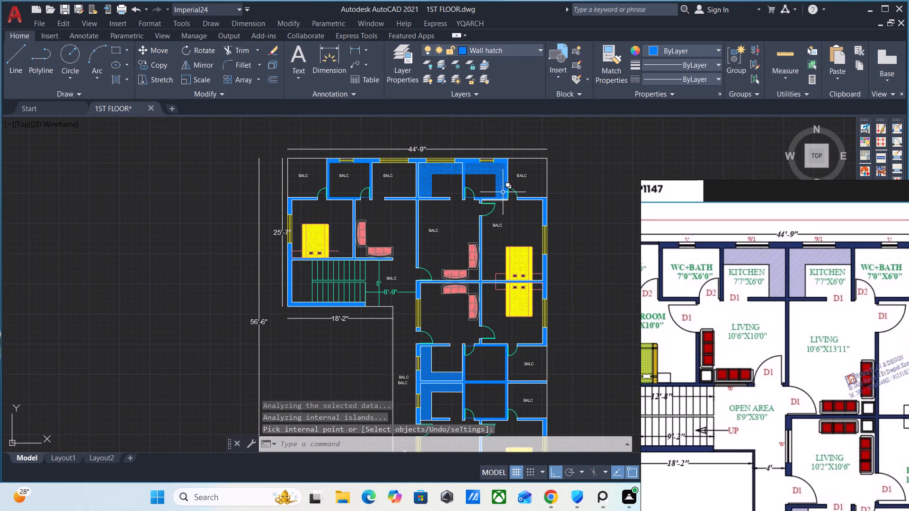
pyautogui.click(499, 175)
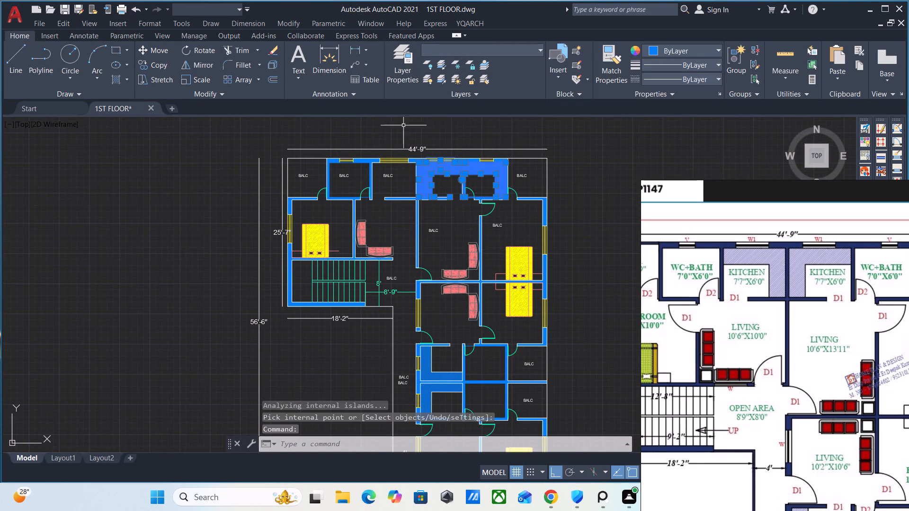
pyautogui.scroll(3, 491, 189)
pyautogui.moveTo(512, 178); pyautogui.dragTo(465, 276, button='middle')
pyautogui.scroll(1, 463, 219)
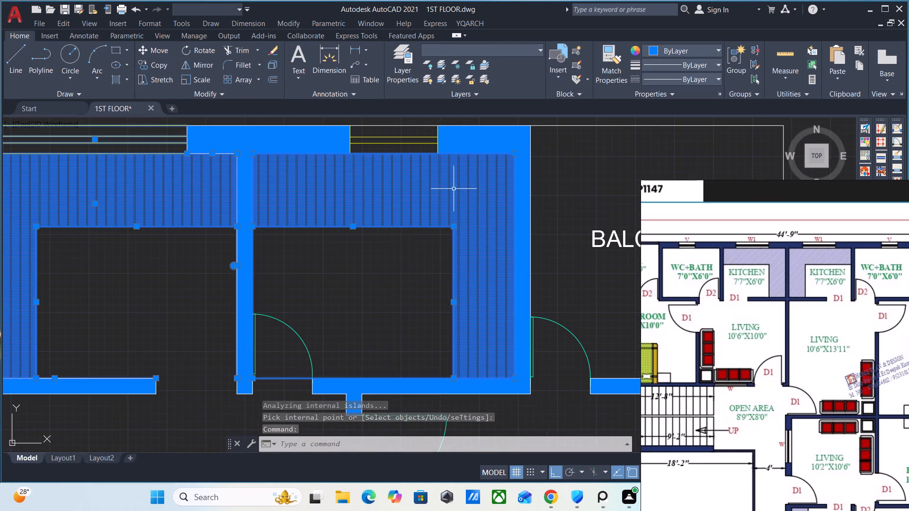
pyautogui.click(453, 187)
pyautogui.scroll(-2, 407, 305)
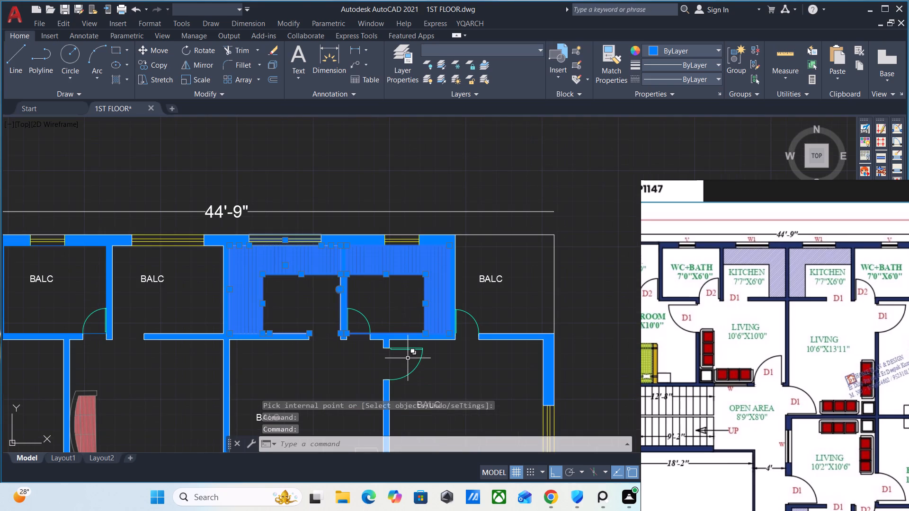
pyautogui.press('Escape')
# Examine the existing hatch in the two lower kitchens to compare it with the new counter hatch in the top row.
pyautogui.moveTo(417, 370); pyautogui.dragTo(460, 228, button='middle')
pyautogui.scroll(-3, 437, 300)
pyautogui.moveTo(424, 351); pyautogui.dragTo(447, 244, button='middle')
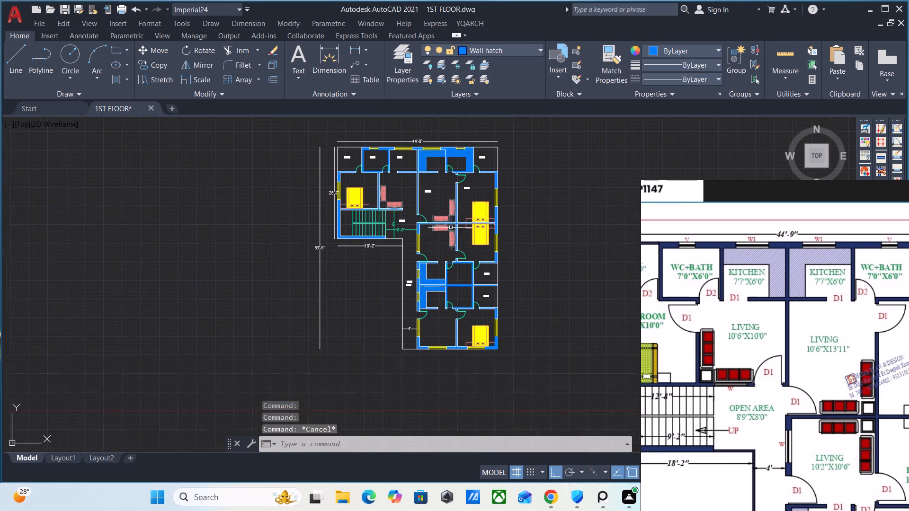
pyautogui.scroll(4, 437, 293)
pyautogui.click(373, 226)
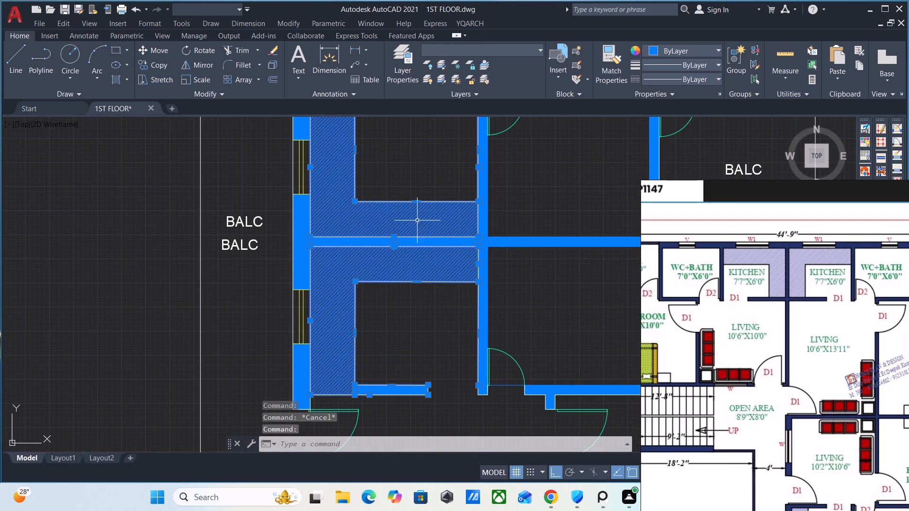
pyautogui.press('Escape')
pyautogui.scroll(-2, 461, 161)
pyautogui.moveTo(455, 180); pyautogui.dragTo(365, 353, button='middle')
pyautogui.moveTo(388, 213); pyautogui.dragTo(369, 388, button='middle')
pyautogui.scroll(2, 340, 265)
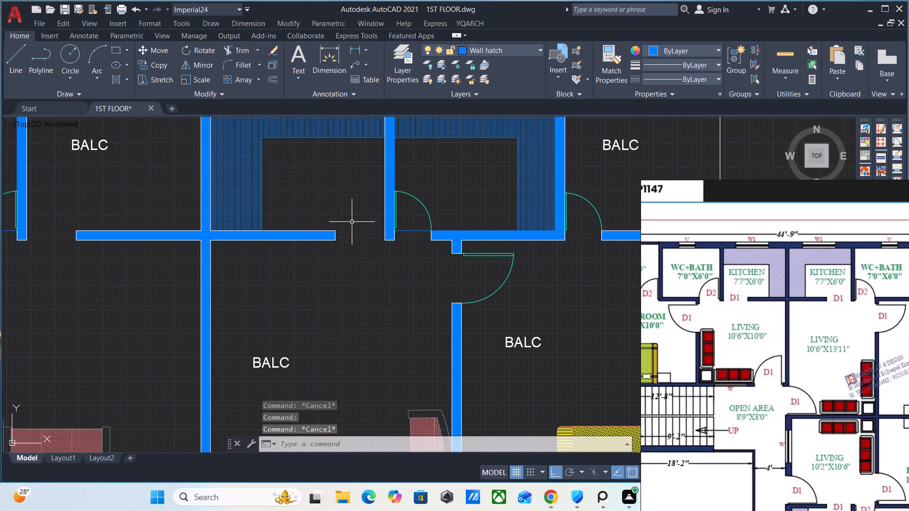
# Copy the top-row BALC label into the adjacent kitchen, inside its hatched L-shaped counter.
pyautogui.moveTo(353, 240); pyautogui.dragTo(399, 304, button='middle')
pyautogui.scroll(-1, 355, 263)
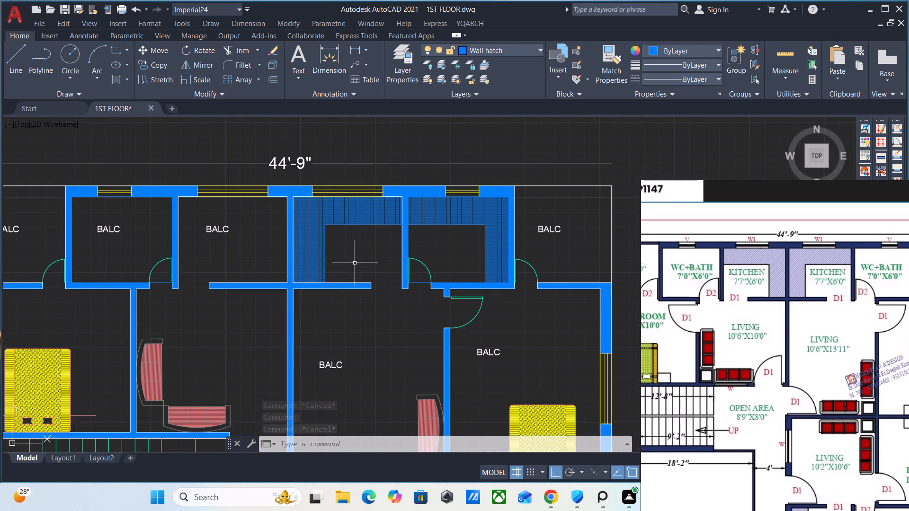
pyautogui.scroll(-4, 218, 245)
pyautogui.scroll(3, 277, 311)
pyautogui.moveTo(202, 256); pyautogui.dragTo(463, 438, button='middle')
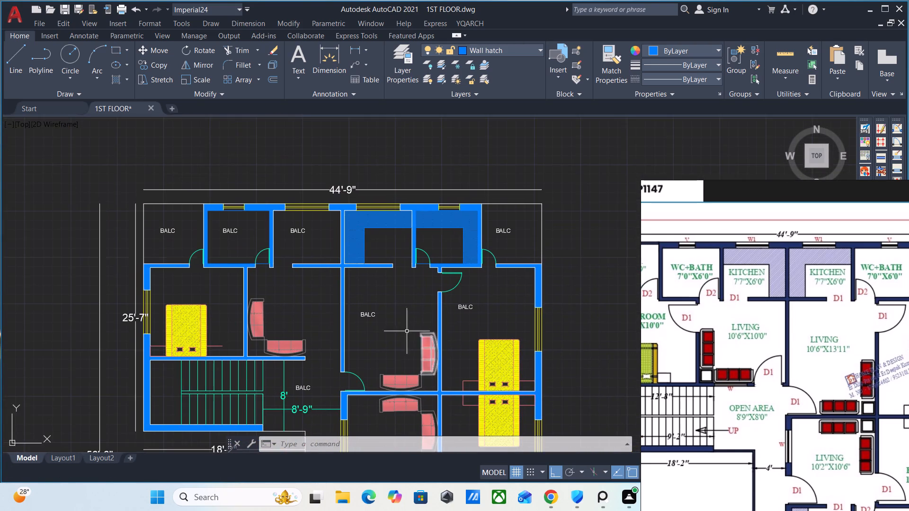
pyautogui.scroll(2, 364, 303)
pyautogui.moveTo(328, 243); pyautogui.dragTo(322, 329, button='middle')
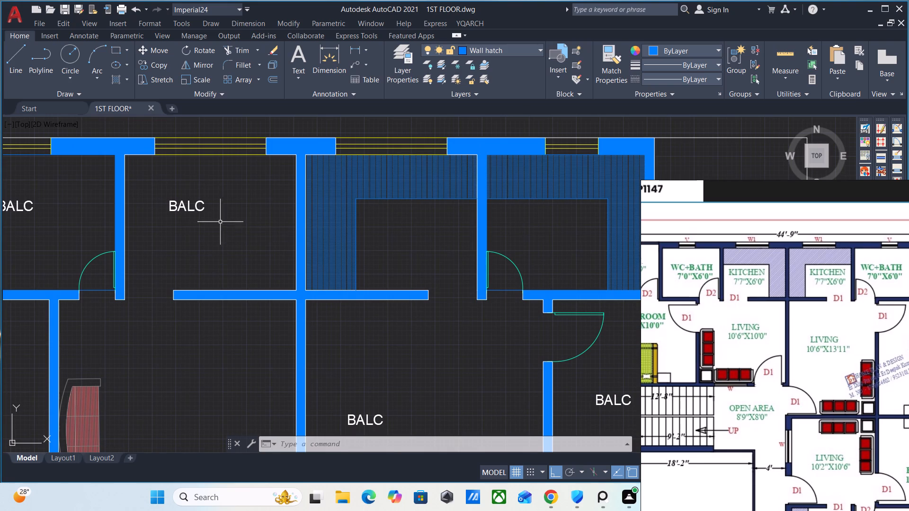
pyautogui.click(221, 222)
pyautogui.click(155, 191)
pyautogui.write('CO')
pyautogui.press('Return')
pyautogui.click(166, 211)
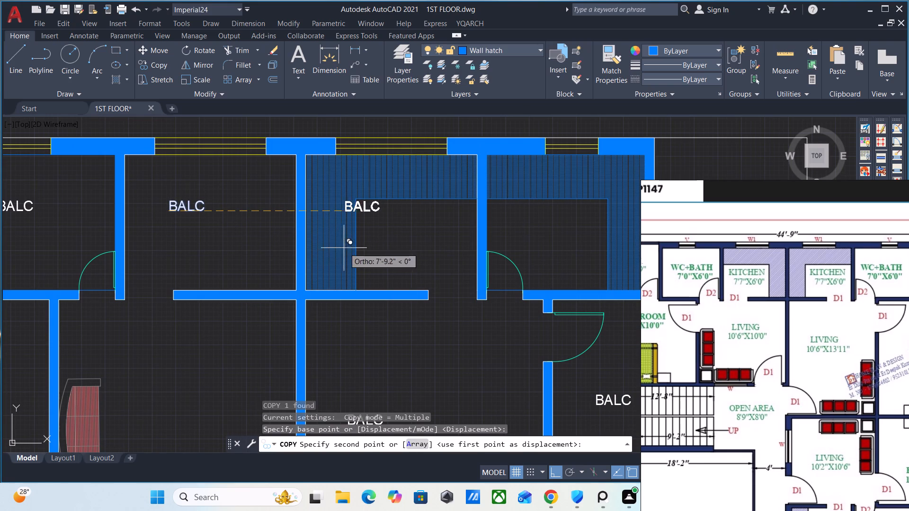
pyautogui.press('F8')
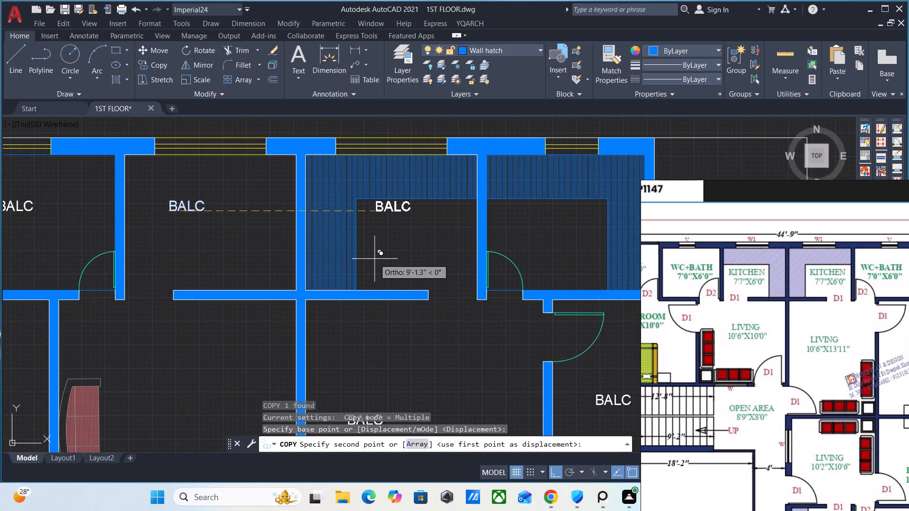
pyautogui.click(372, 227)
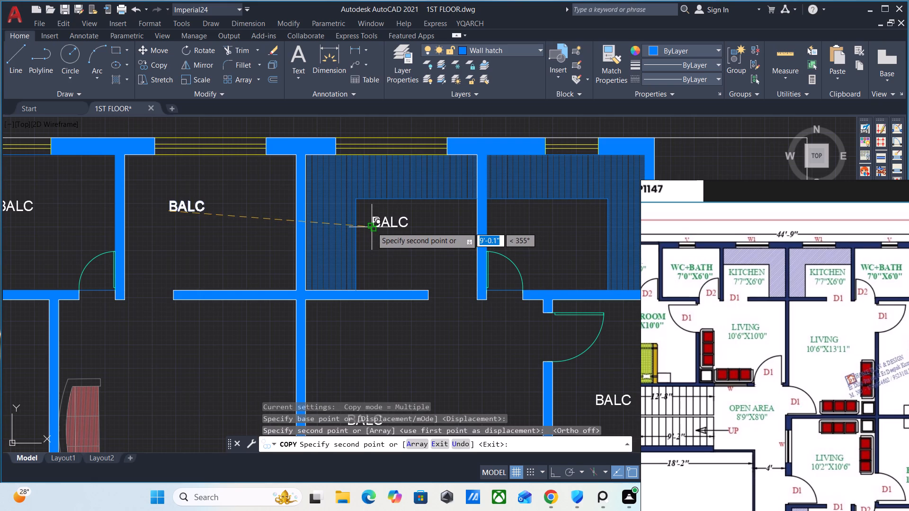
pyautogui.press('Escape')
# Compare the order of the top-row rooms in the drawing with the reference plan's balcony, WC+BATH and kitchens.
pyautogui.scroll(-2, 227, 247)
pyautogui.moveTo(221, 266); pyautogui.dragTo(342, 317, button='middle')
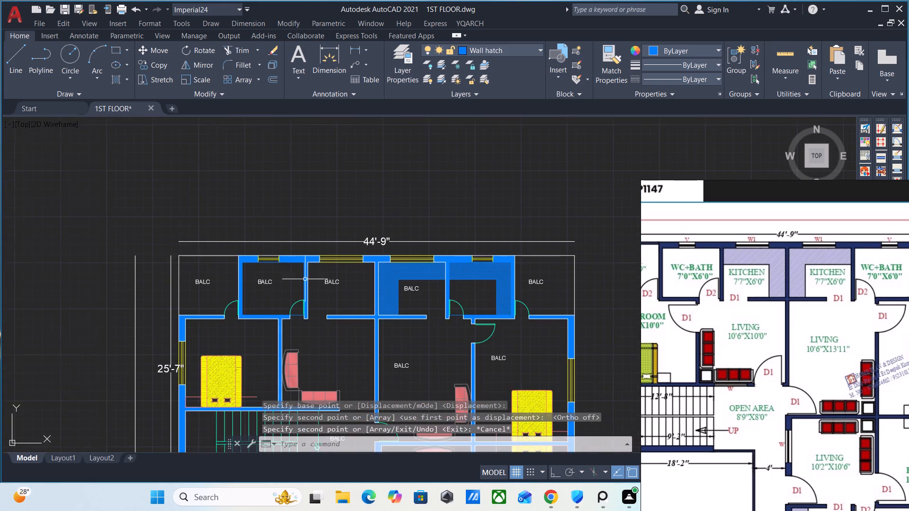
pyautogui.scroll(2, 271, 264)
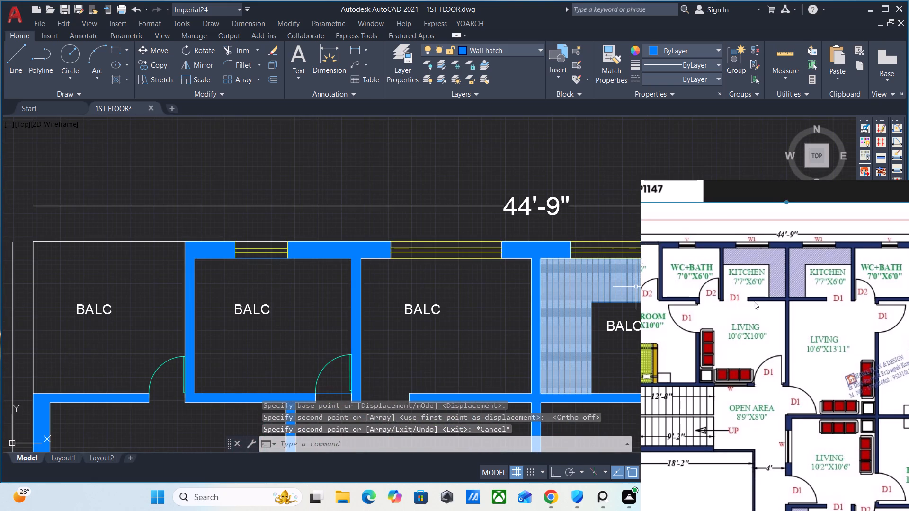
pyautogui.moveTo(729, 317); pyautogui.dragTo(821, 336, button='middle')
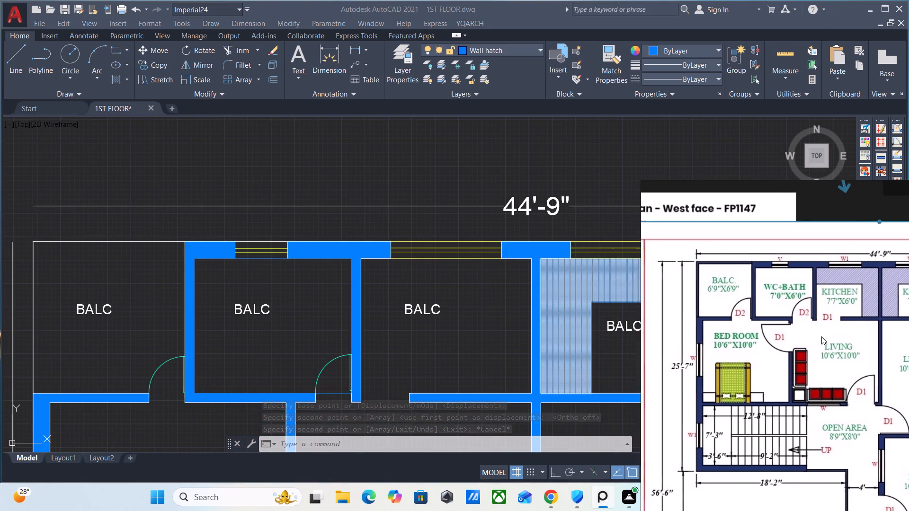
pyautogui.moveTo(821, 336); pyautogui.dragTo(822, 336, button='middle')
pyautogui.scroll(-2, 380, 305)
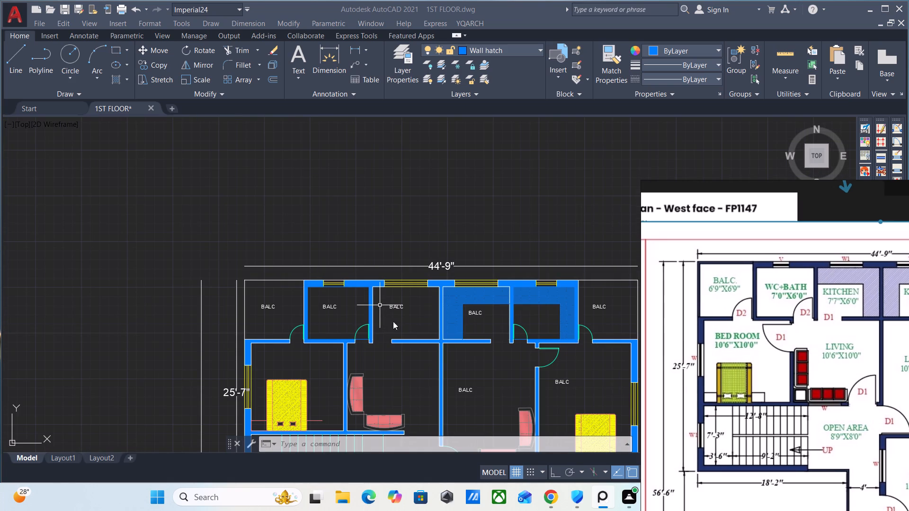
pyautogui.moveTo(526, 327); pyautogui.dragTo(467, 317, button='middle')
pyautogui.moveTo(487, 329); pyautogui.dragTo(397, 318, button='middle')
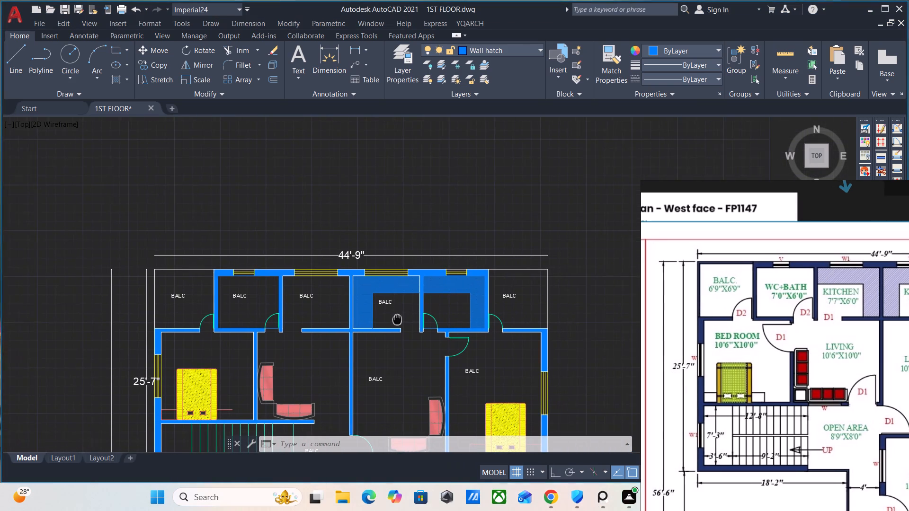
pyautogui.moveTo(397, 318); pyautogui.dragTo(395, 318, button='middle')
# Undo the BALC label copy and the counter hatch in the top row.
pyautogui.hotkey('ctrl', 'z')
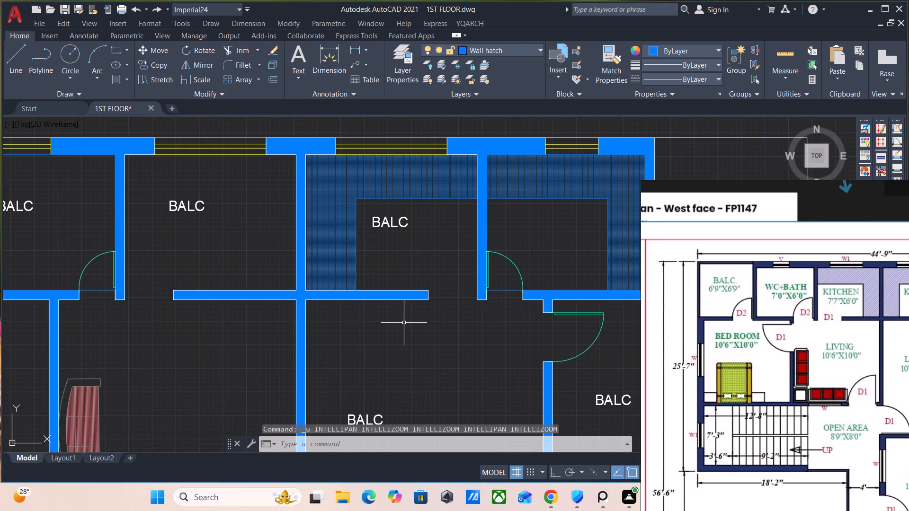
pyautogui.hotkey('ctrl', 'z')
pyautogui.hotkey('ctrl', 'z')
pyautogui.hotkey('ctrl', 'z')
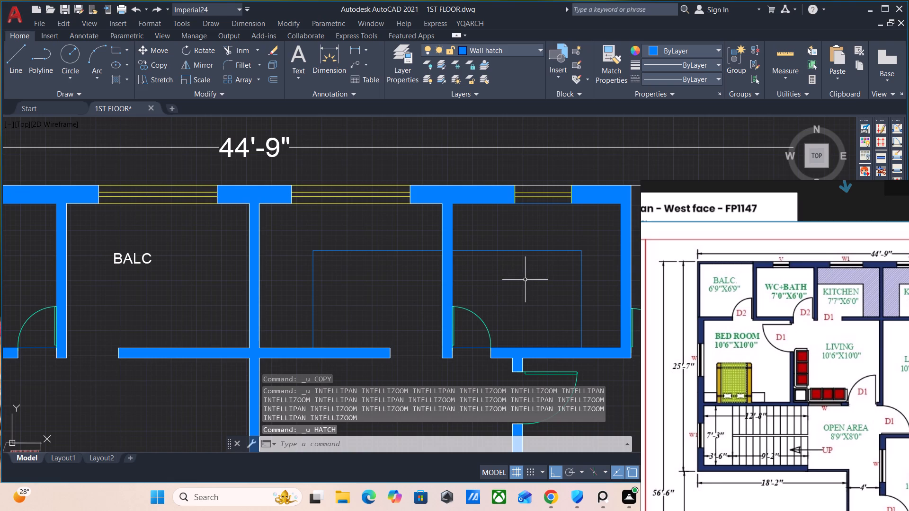
# Erase the two counter lines from the WC+BATH east of the top-row kitchens.
pyautogui.moveTo(525, 280); pyautogui.dragTo(496, 275, button='middle')
pyautogui.moveTo(572, 292); pyautogui.dragTo(570, 286)
pyautogui.click(531, 225)
pyautogui.press('Delete')
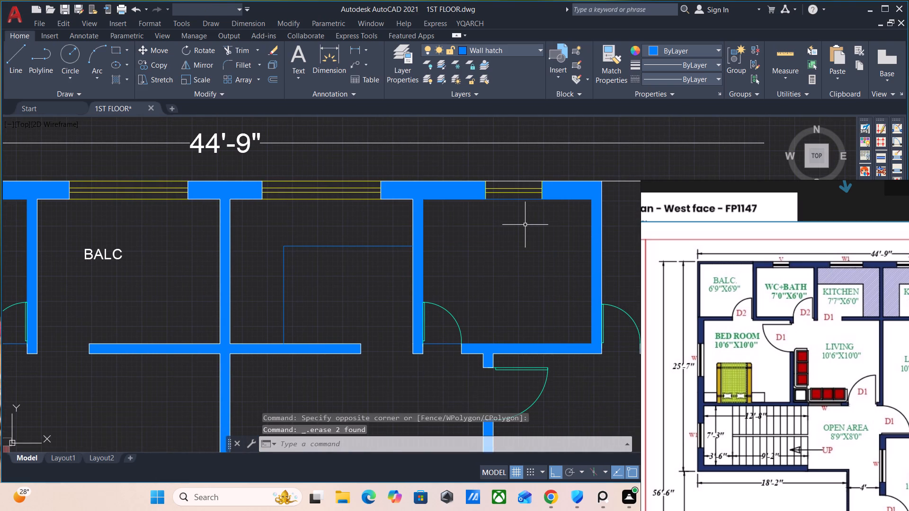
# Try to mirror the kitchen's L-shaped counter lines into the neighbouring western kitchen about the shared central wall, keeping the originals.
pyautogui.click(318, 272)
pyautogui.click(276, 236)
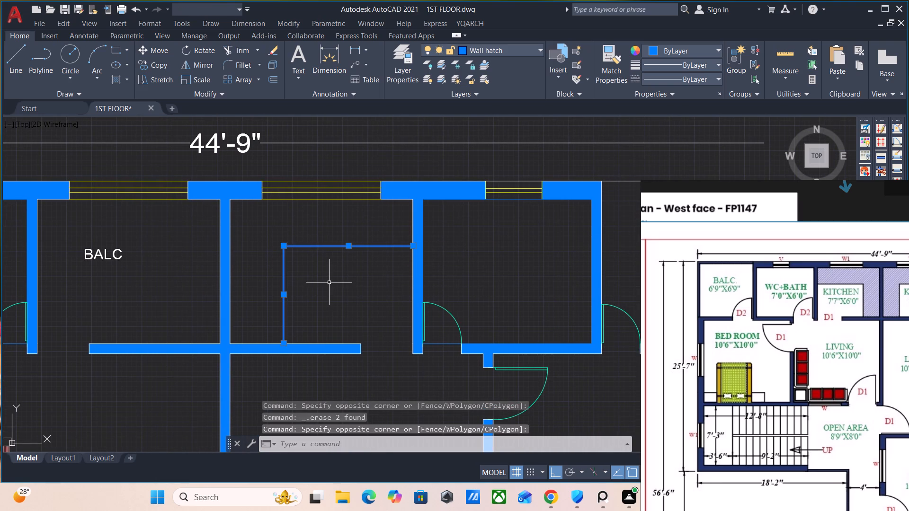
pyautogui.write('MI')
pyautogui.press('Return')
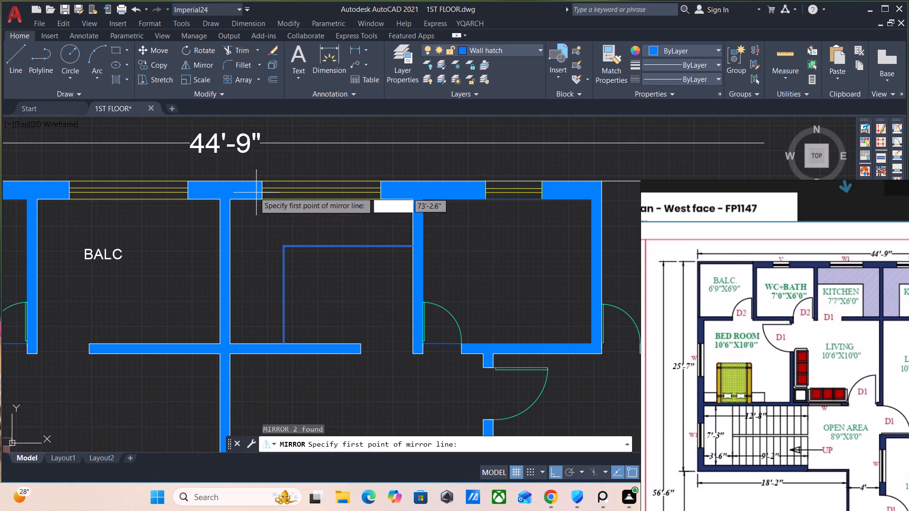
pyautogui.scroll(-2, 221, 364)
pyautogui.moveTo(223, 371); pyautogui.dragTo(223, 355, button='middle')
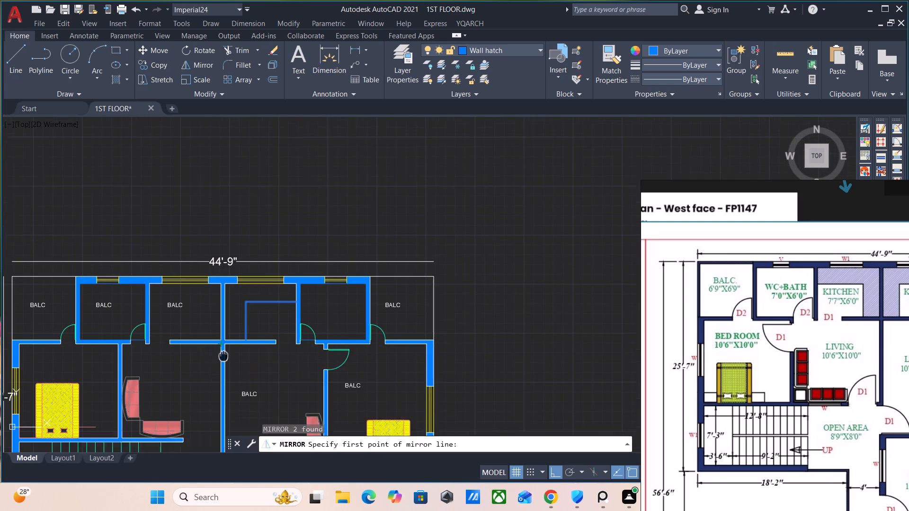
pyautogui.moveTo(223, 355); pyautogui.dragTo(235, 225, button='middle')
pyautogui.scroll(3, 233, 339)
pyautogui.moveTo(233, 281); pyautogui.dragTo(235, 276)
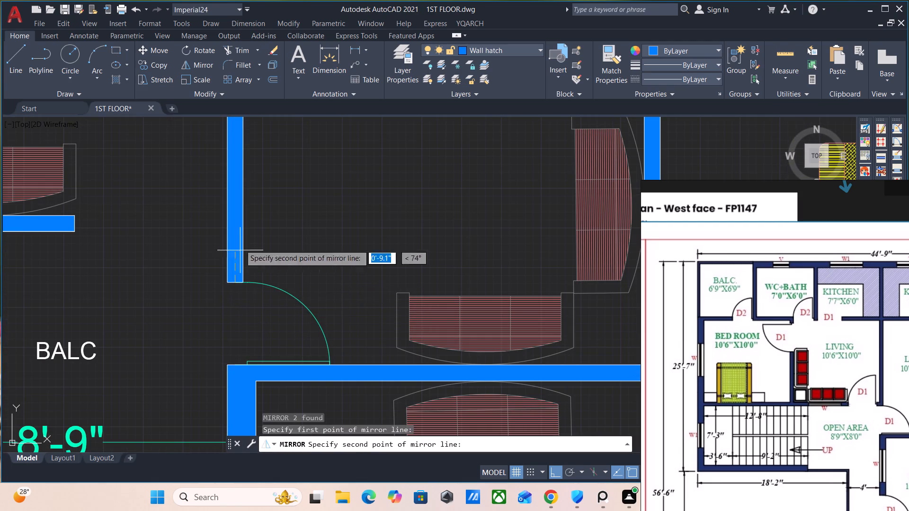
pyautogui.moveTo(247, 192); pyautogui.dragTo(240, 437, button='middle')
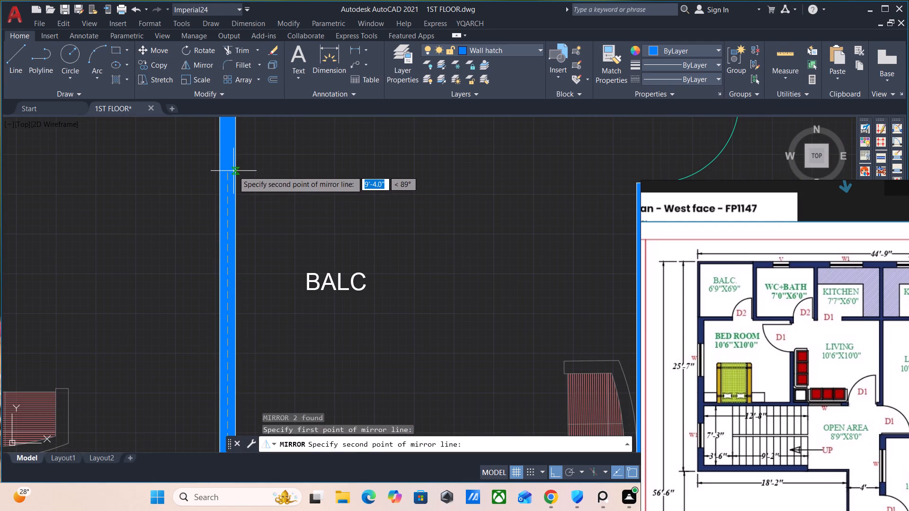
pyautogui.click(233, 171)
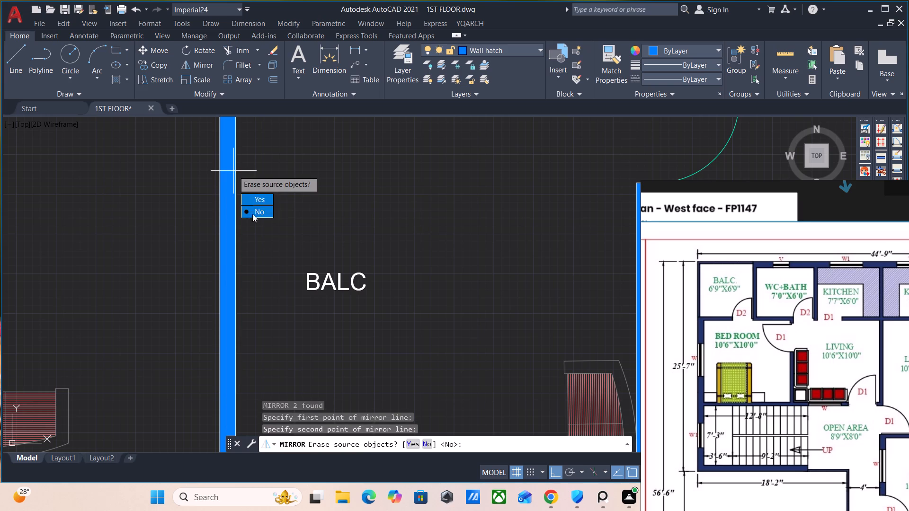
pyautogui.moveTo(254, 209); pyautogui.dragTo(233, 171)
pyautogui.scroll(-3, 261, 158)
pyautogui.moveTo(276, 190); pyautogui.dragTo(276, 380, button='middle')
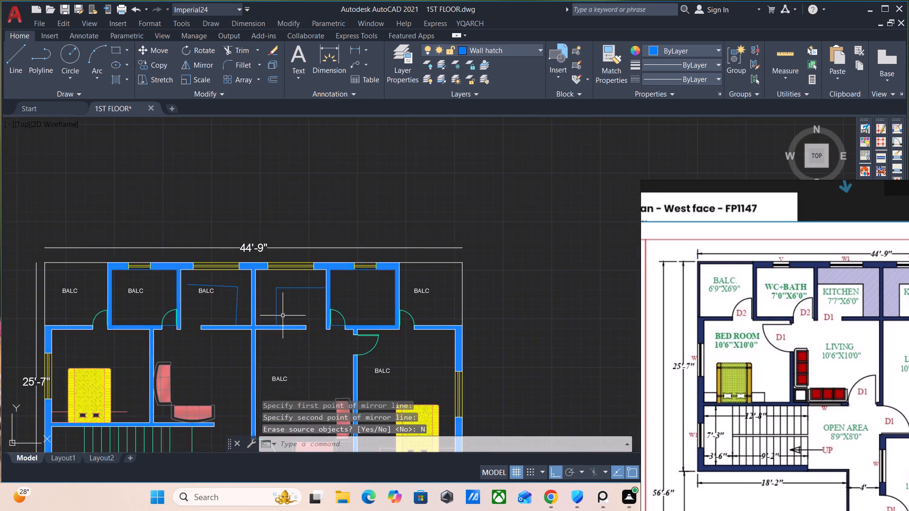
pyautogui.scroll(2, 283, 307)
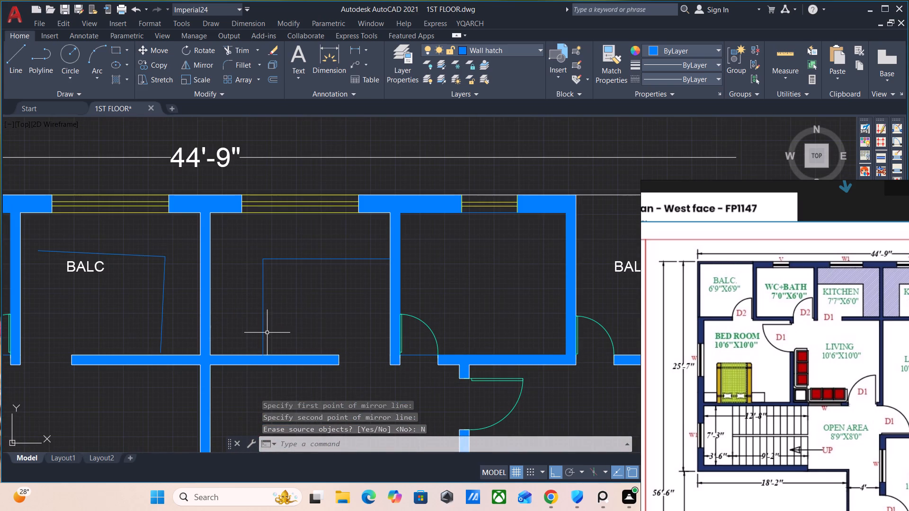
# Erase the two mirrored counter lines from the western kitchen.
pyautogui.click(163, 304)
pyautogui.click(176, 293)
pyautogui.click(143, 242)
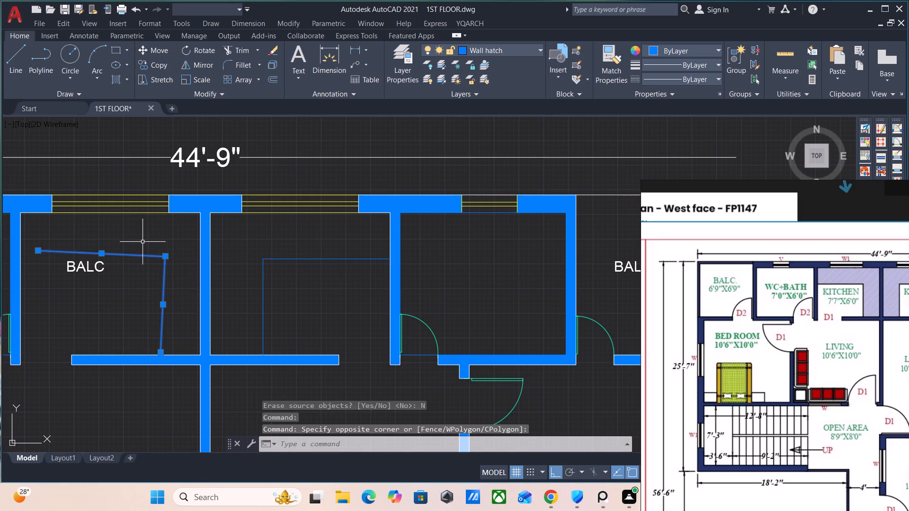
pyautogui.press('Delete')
# Draw an L-shaped counter outline in the western kitchen, up from its south wall and across to its west wall.
pyautogui.moveTo(195, 300); pyautogui.dragTo(223, 307, button='middle')
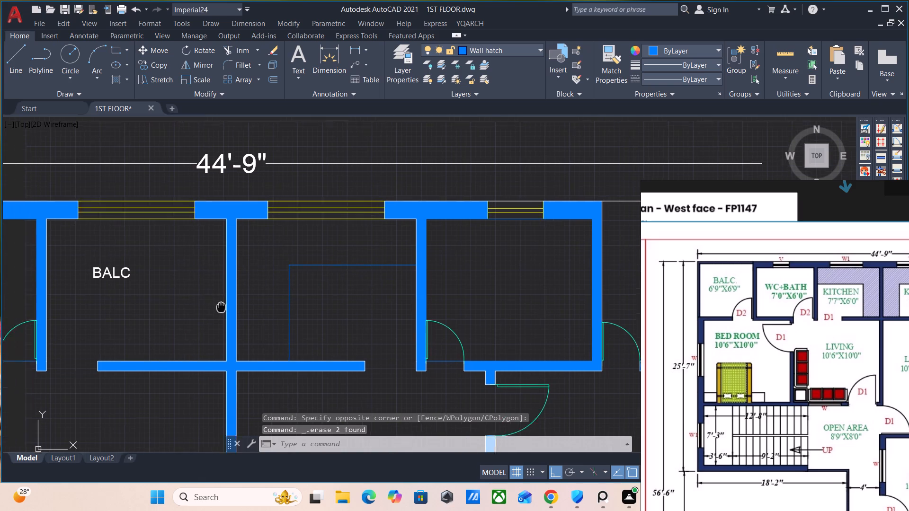
pyautogui.moveTo(223, 307); pyautogui.dragTo(298, 291, button='middle')
pyautogui.press('l')
pyautogui.press('Return')
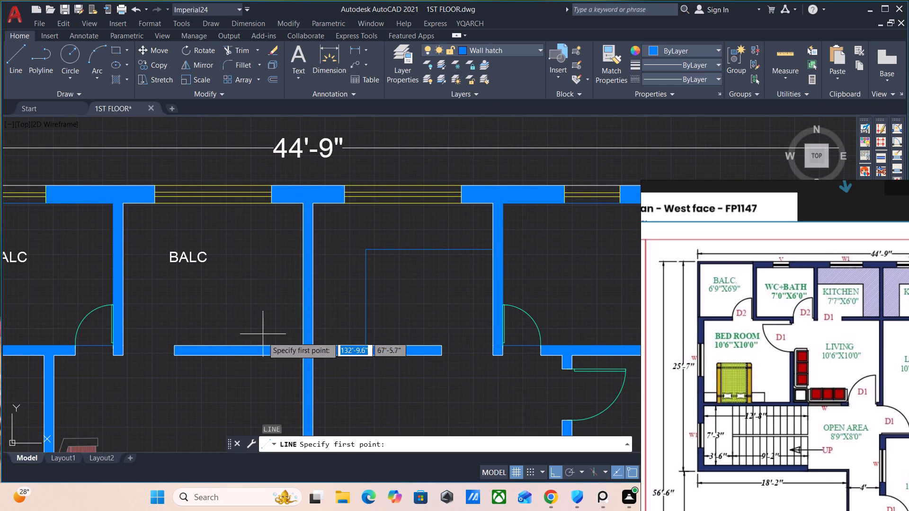
pyautogui.click(255, 344)
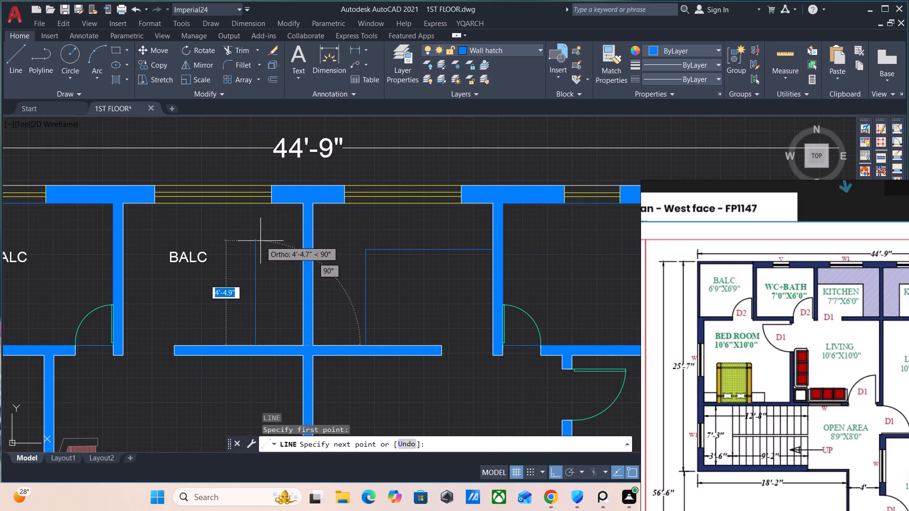
pyautogui.click(253, 255)
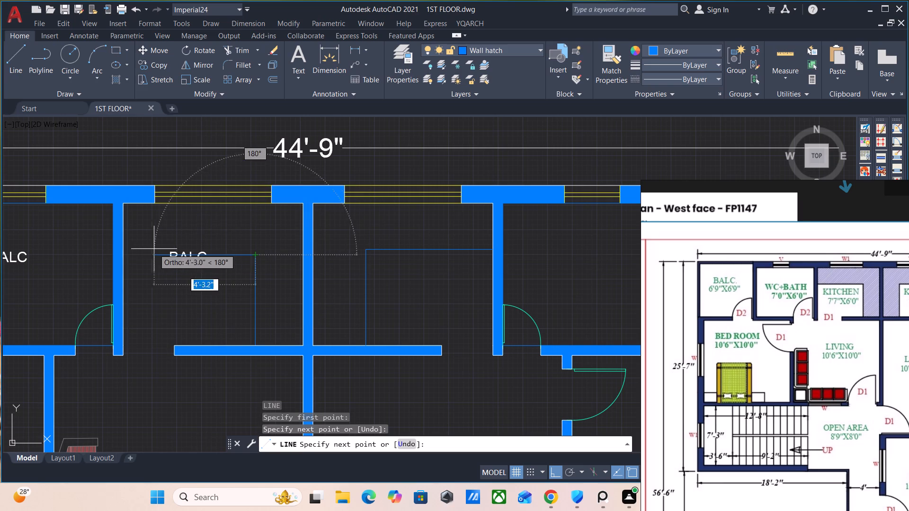
pyautogui.click(119, 253)
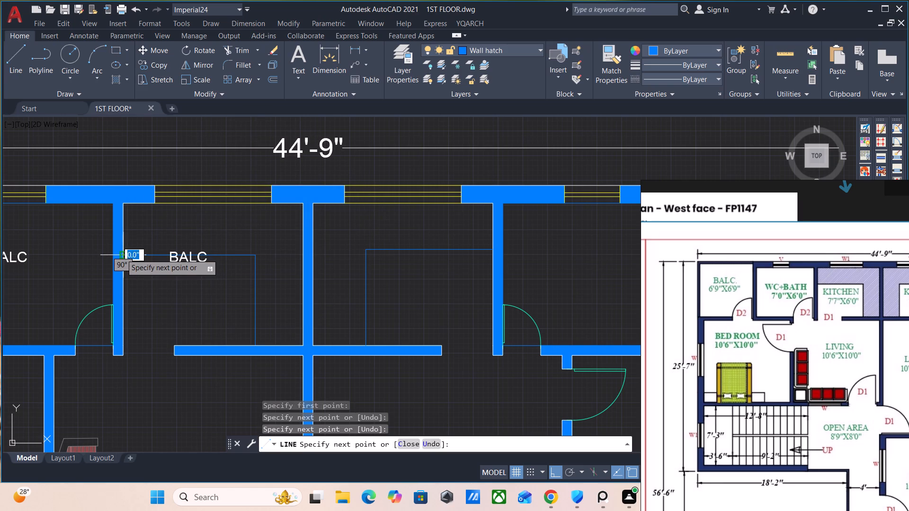
pyautogui.press('Escape')
# Move the western kitchen's BALC label straight down so it sits below the horizontal counter line.
pyautogui.click(194, 258)
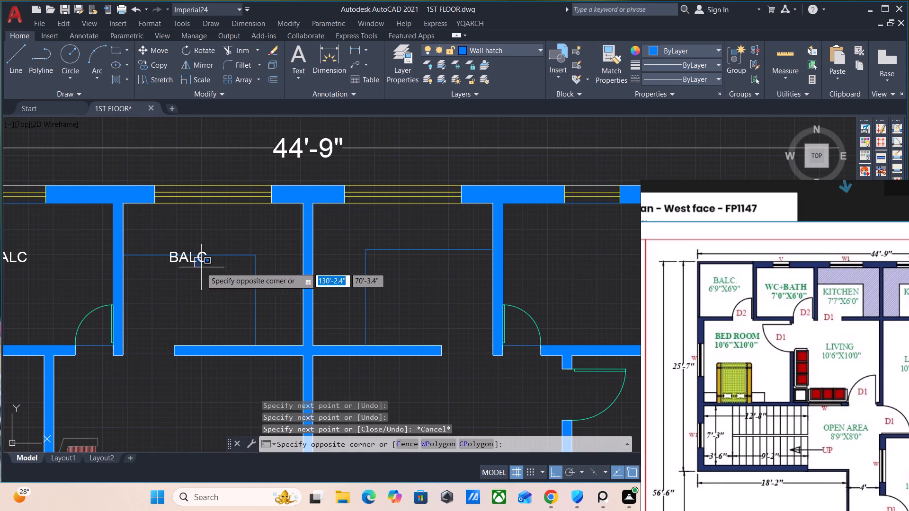
pyautogui.click(195, 260)
pyautogui.click(192, 259)
pyautogui.press('m')
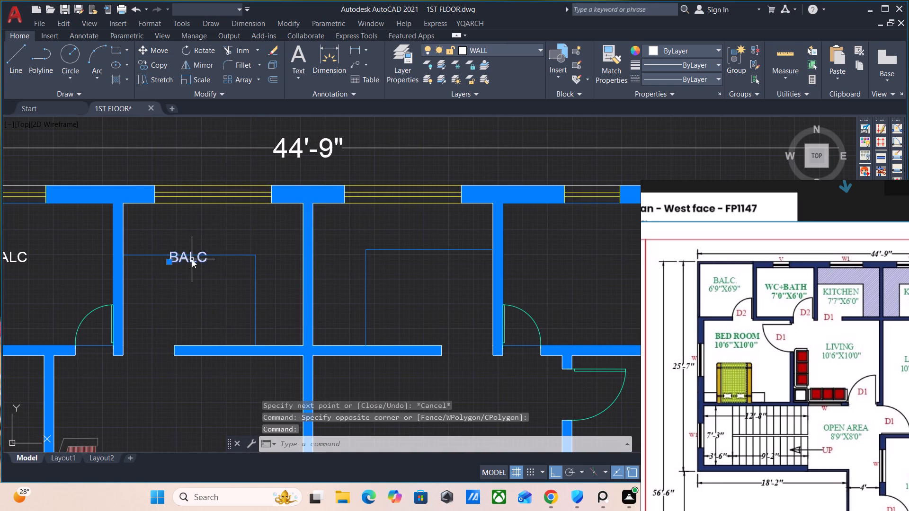
pyautogui.press('Return')
pyautogui.click(172, 263)
pyautogui.click(165, 280)
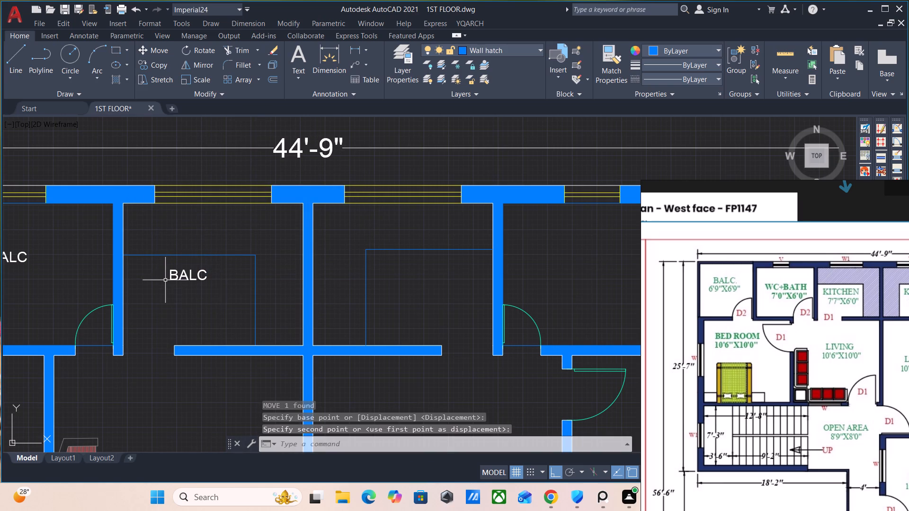
# Hatch both L-shaped kitchen counter areas using the third ACAD_ISO line pattern after INSUL.
pyautogui.press('h')
pyautogui.press('Return')
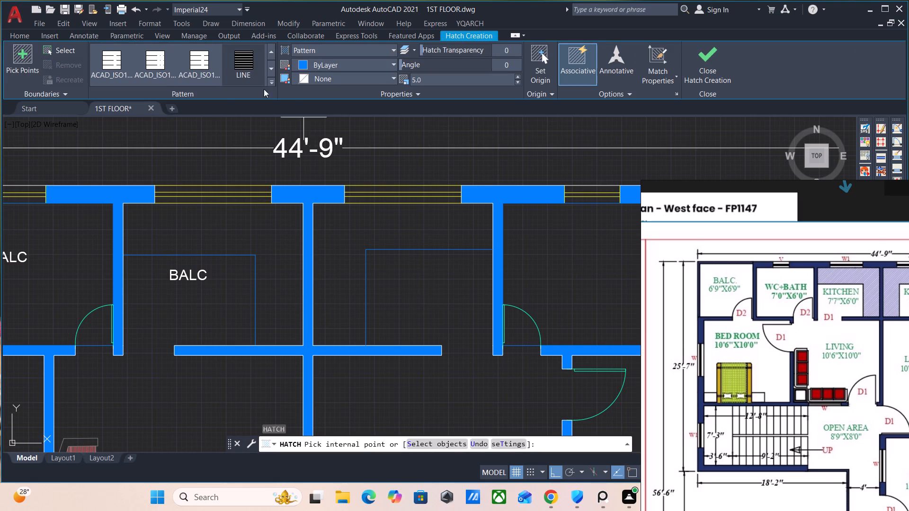
pyautogui.click(271, 80)
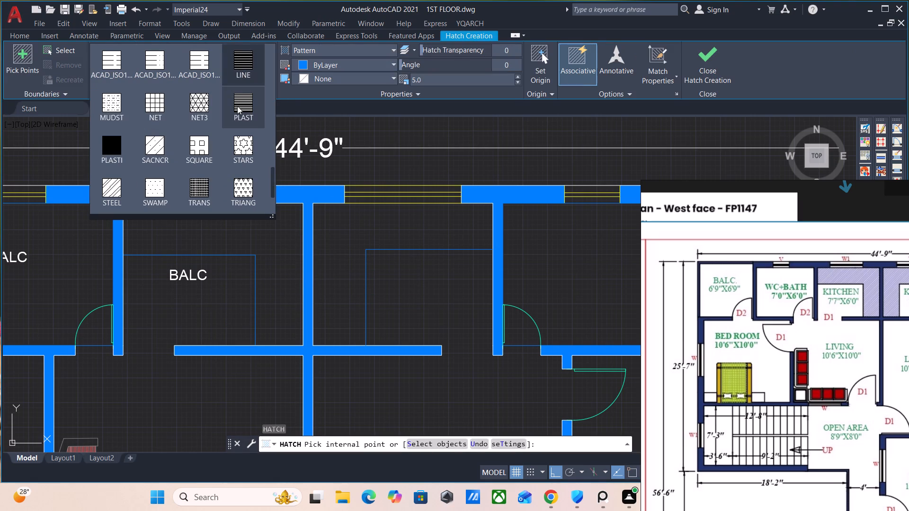
pyautogui.scroll(-3, 202, 147)
pyautogui.scroll(8, 205, 151)
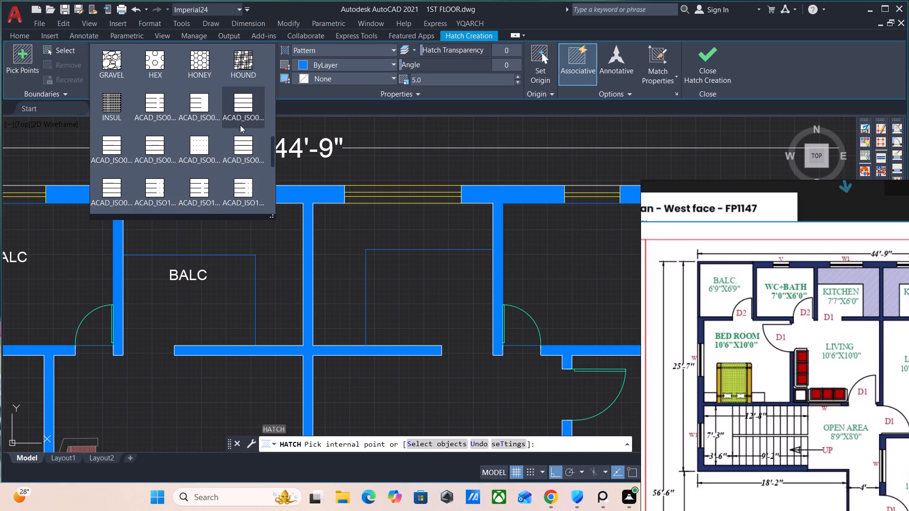
pyautogui.click(243, 104)
pyautogui.click(267, 254)
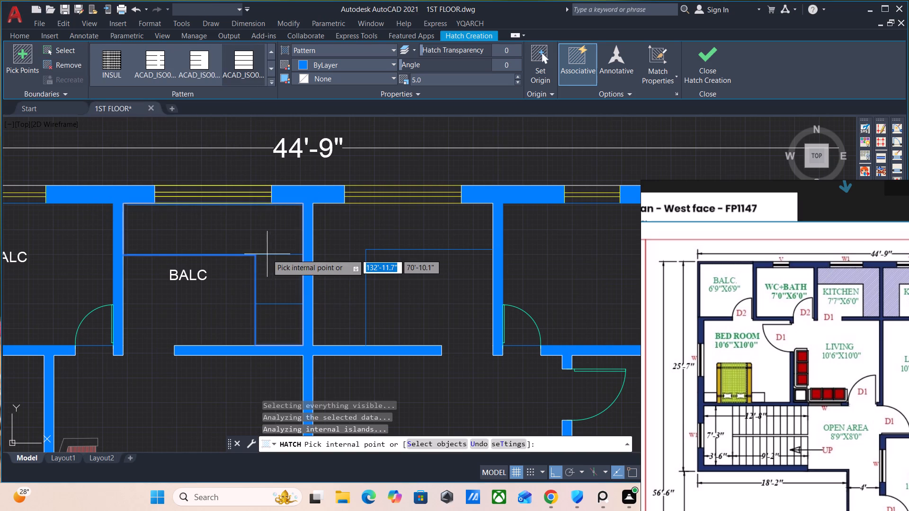
pyautogui.click(393, 231)
# Set the counter hatch scale to 0.1 and its transparency to 31, and finish the hatch.
pyautogui.click(466, 76)
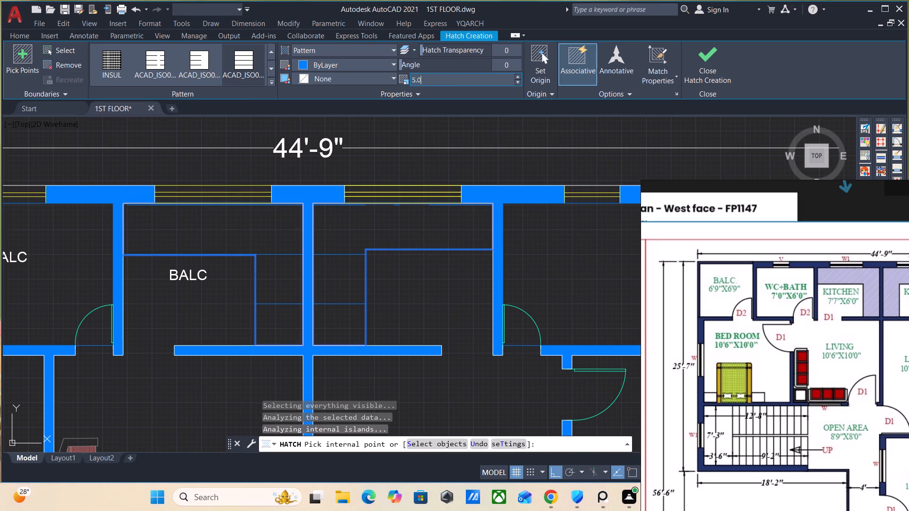
pyautogui.press('.')
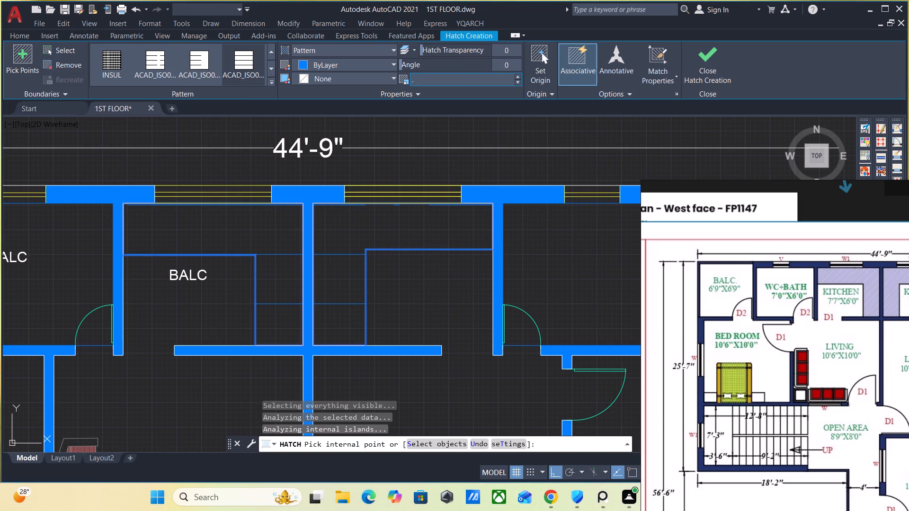
pyautogui.press('1')
pyautogui.press('Return')
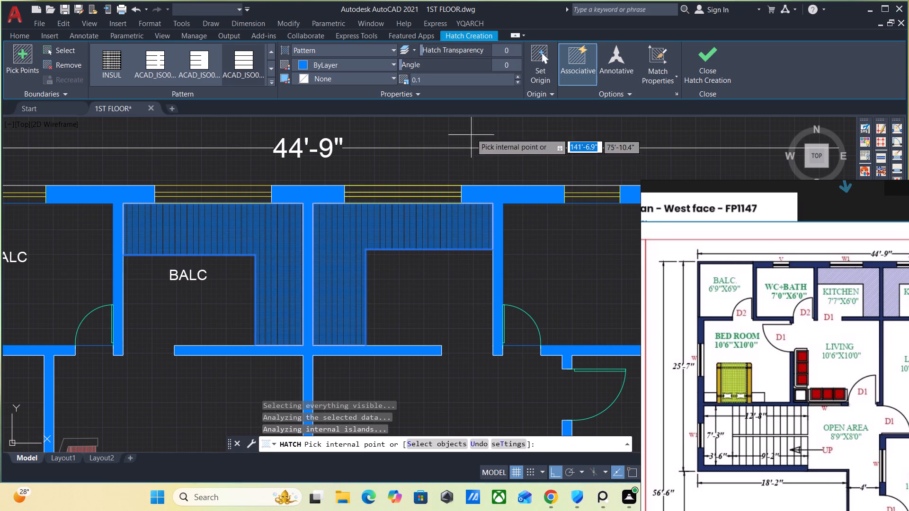
pyautogui.moveTo(430, 50); pyautogui.dragTo(458, 51)
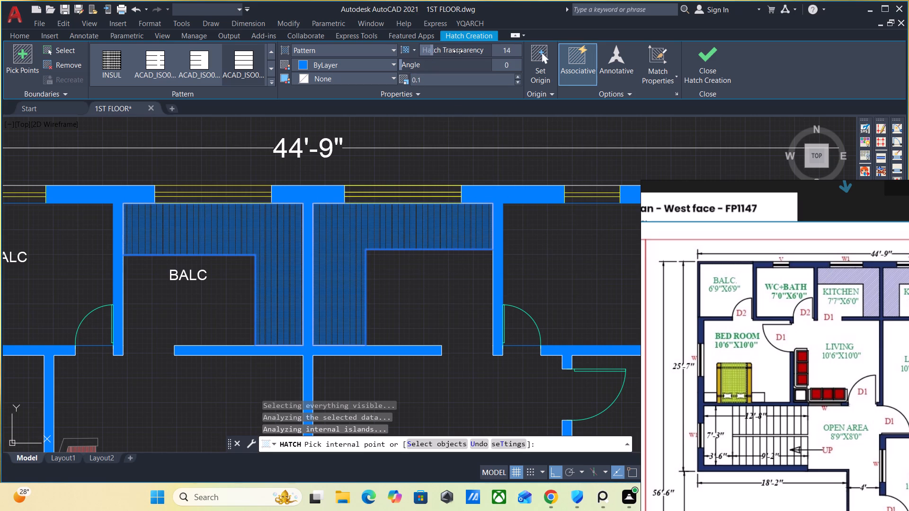
pyautogui.moveTo(458, 51); pyautogui.dragTo(481, 51)
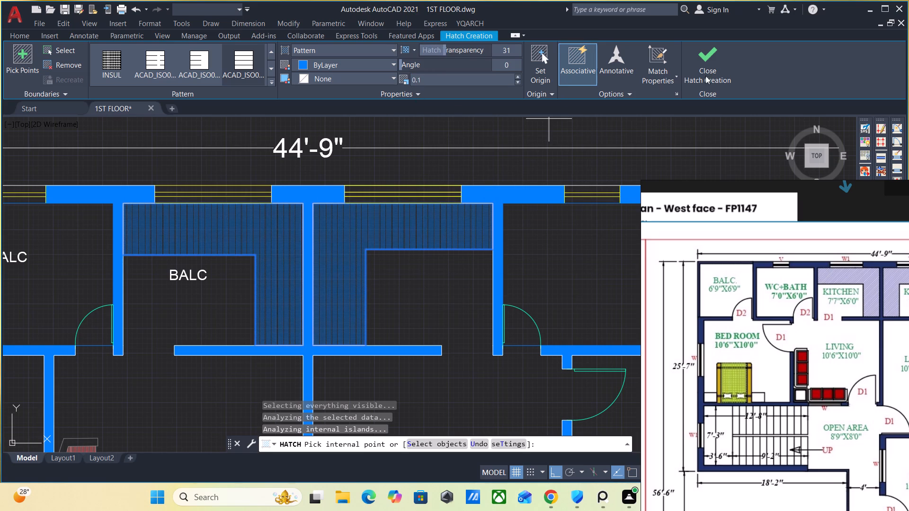
pyautogui.click(702, 56)
# Make Defpoints the current layer in the layer properties.
pyautogui.scroll(-2, 130, 301)
pyautogui.moveTo(146, 335); pyautogui.dragTo(173, 346, button='middle')
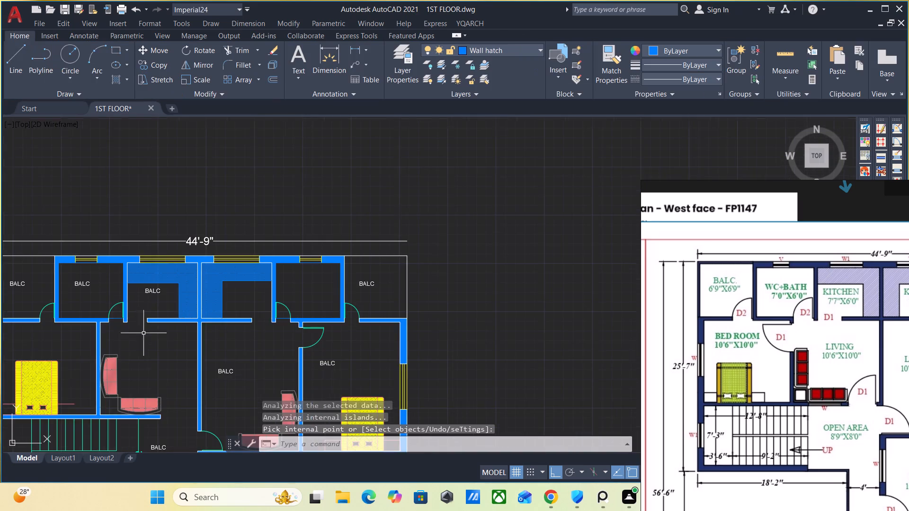
pyautogui.moveTo(173, 346); pyautogui.dragTo(348, 348, button='middle')
pyautogui.scroll(2, 266, 277)
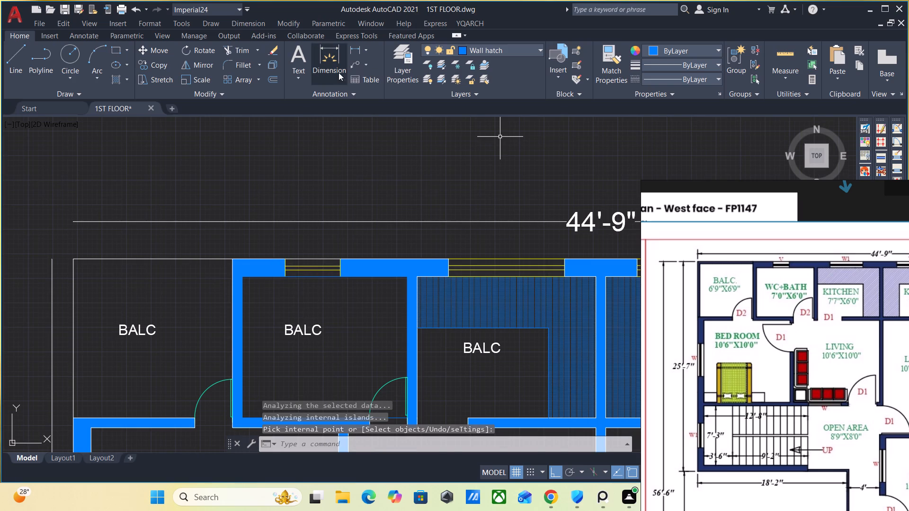
pyautogui.click(397, 49)
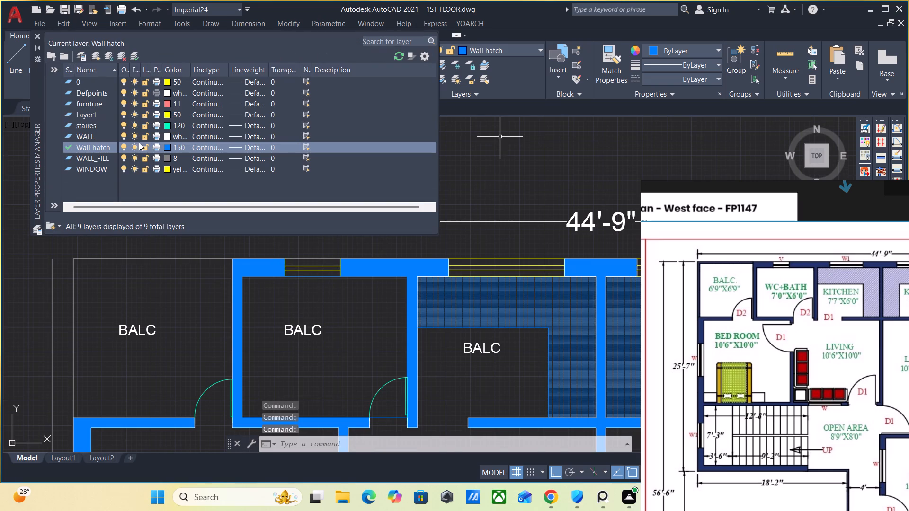
pyautogui.click(94, 134)
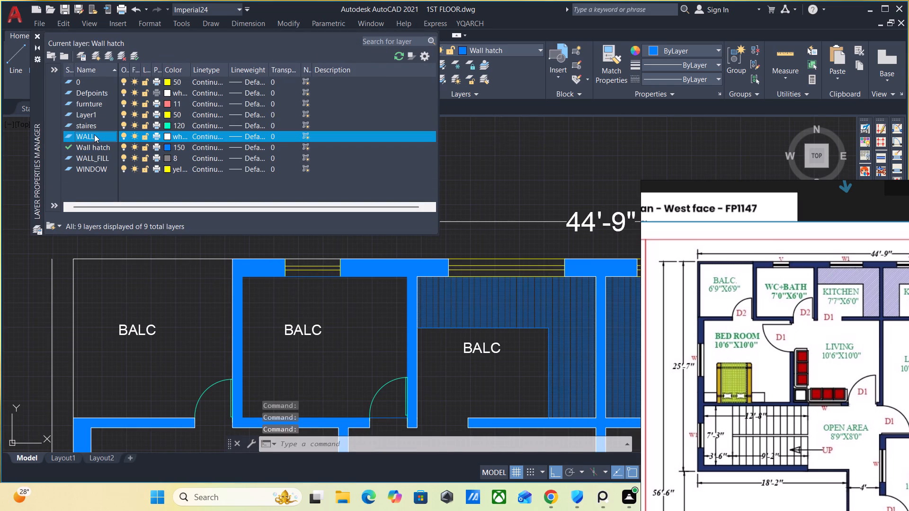
pyautogui.click(96, 93)
pyautogui.click(131, 53)
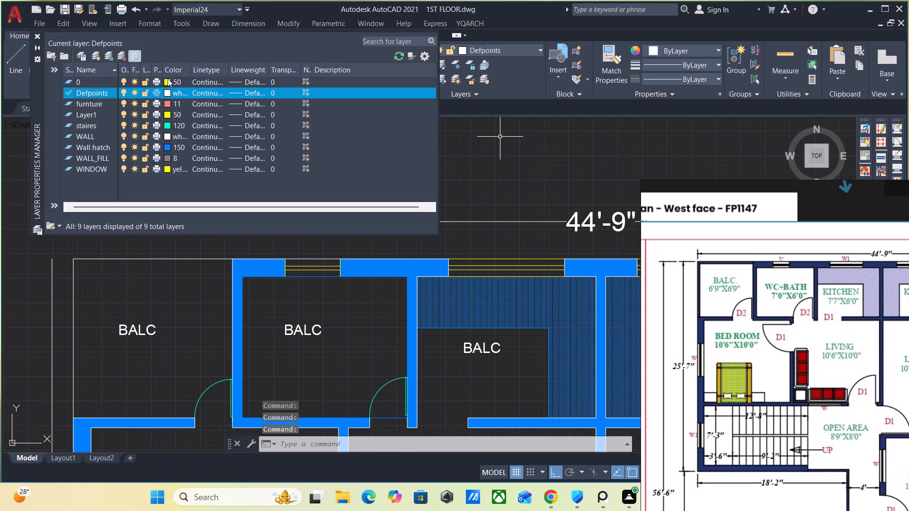
pyautogui.click(36, 32)
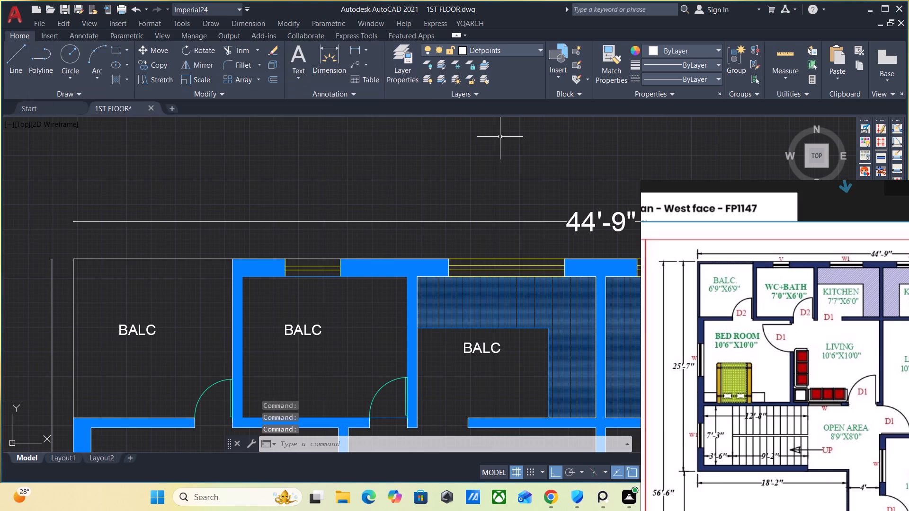
# Change the BALC text in the bathroom west of the western kitchen to WC + BATH, following the reference plan.
pyautogui.scroll(2, 808, 304)
pyautogui.scroll(1, 740, 256)
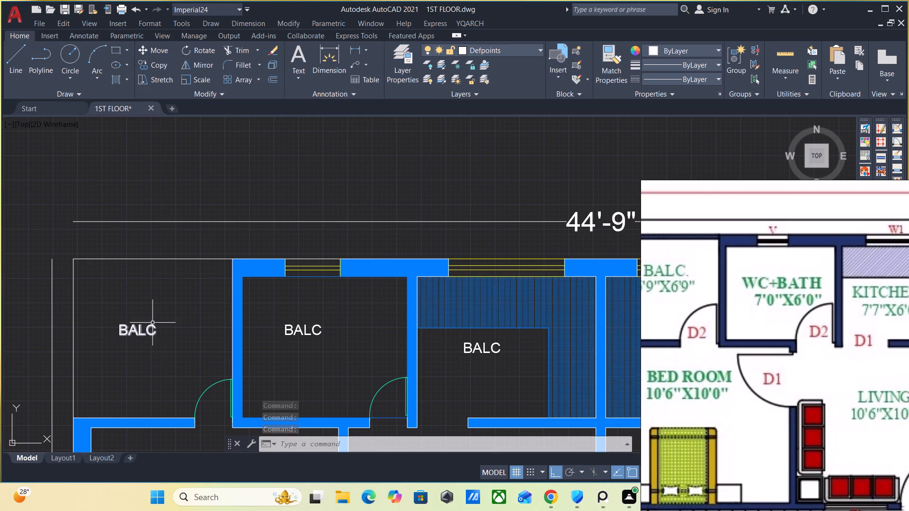
pyautogui.scroll(-2, 708, 344)
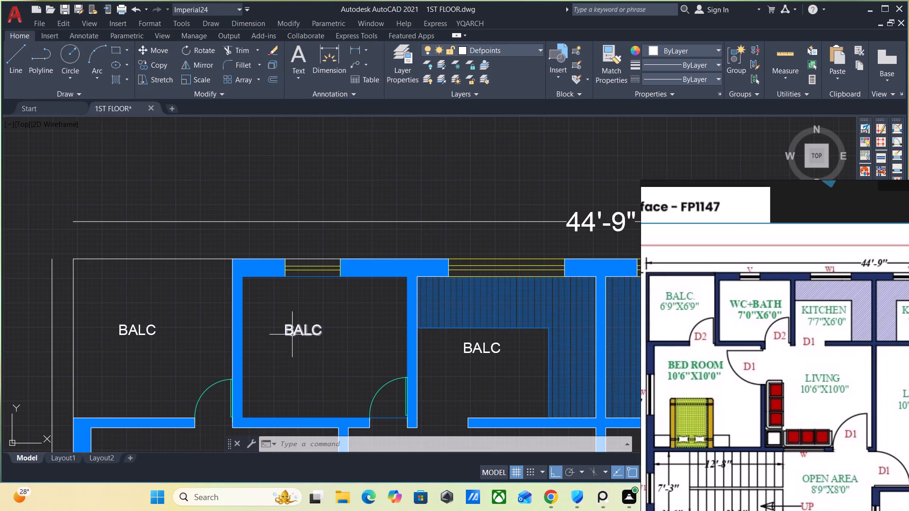
pyautogui.doubleClick(311, 333)
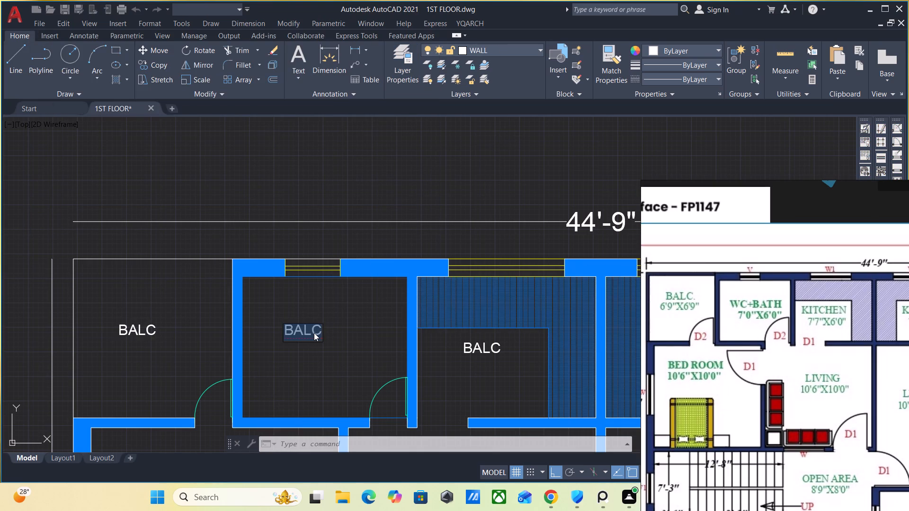
pyautogui.press('BackSpace')
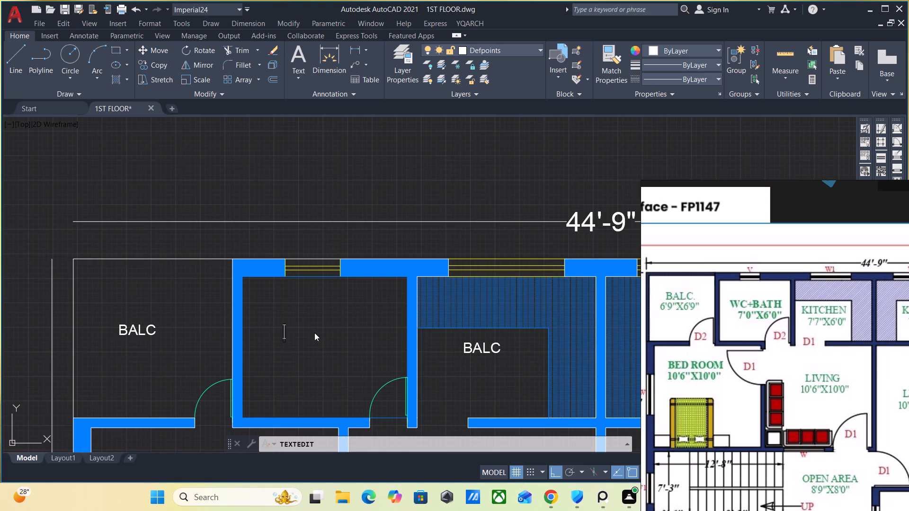
pyautogui.write('WC')
pyautogui.hotkey('shift', '+')
pyautogui.press('BackSpace')
pyautogui.press('space')
pyautogui.hotkey('shift', '+')
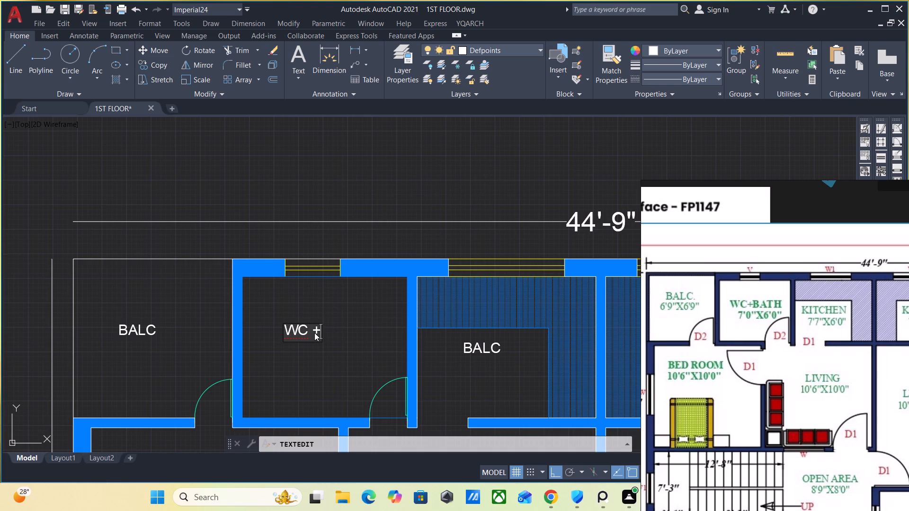
pyautogui.press('space')
pyautogui.write('BATJ')
pyautogui.press('BackSpace')
pyautogui.press('h')
pyautogui.press('Return')
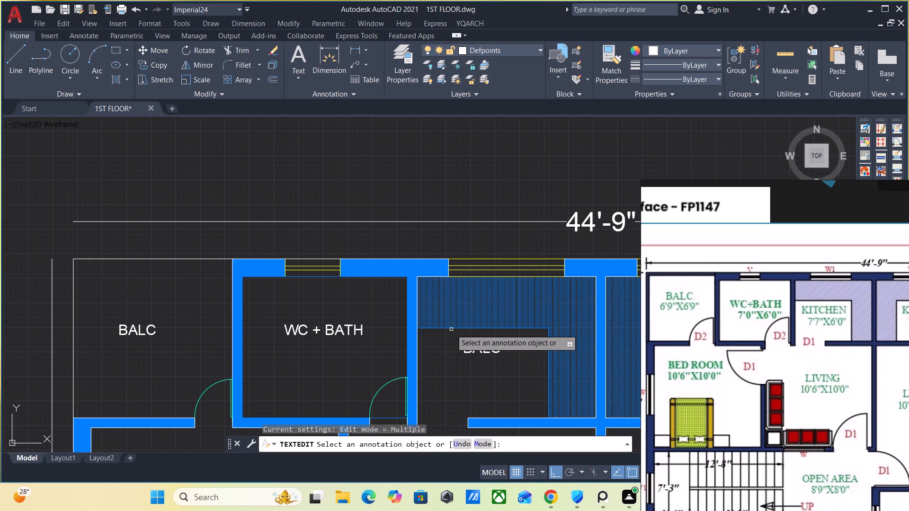
# Change the BALC text in the western kitchen to KITCHEN.
pyautogui.click(492, 348)
pyautogui.press('space')
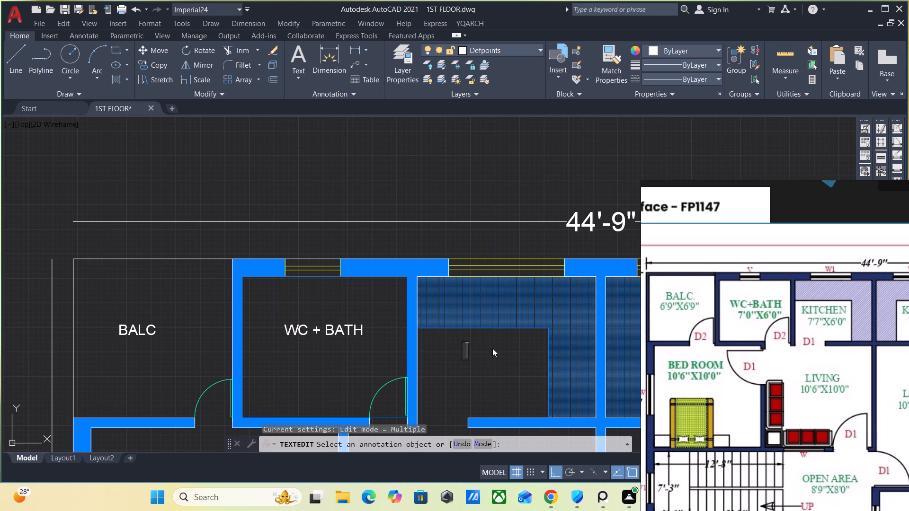
pyautogui.write('KIT')
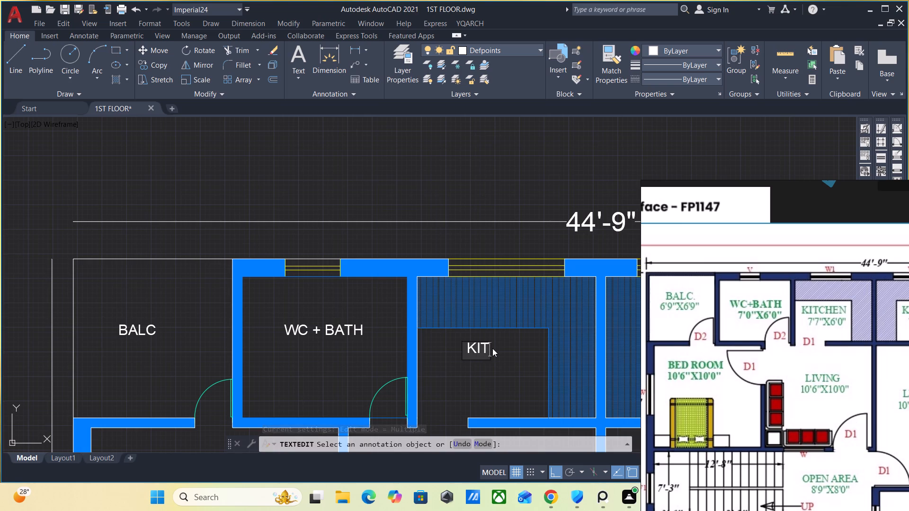
pyautogui.write('CHEN')
pyautogui.press('Return')
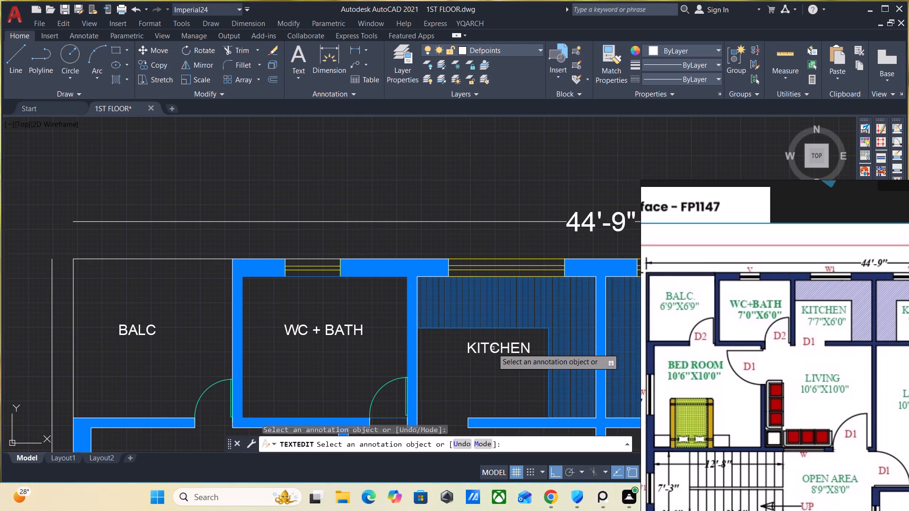
# Change the BALC text in the northeast bedroom to BED ROOM, following the reference plan.
pyautogui.scroll(-2, 502, 354)
pyautogui.moveTo(509, 378); pyautogui.dragTo(419, 349, button='middle')
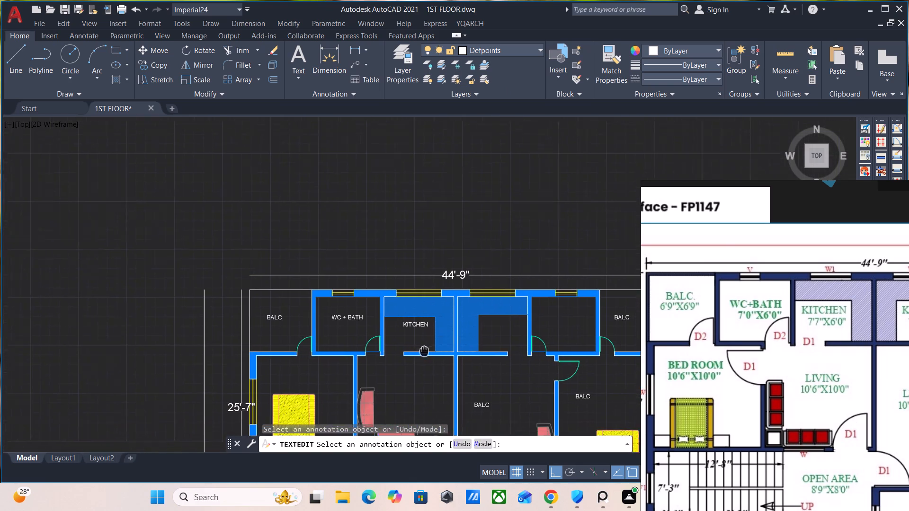
pyautogui.moveTo(419, 349); pyautogui.dragTo(335, 337, button='middle')
pyautogui.scroll(-2, 720, 334)
pyautogui.moveTo(785, 379); pyautogui.dragTo(718, 385, button='middle')
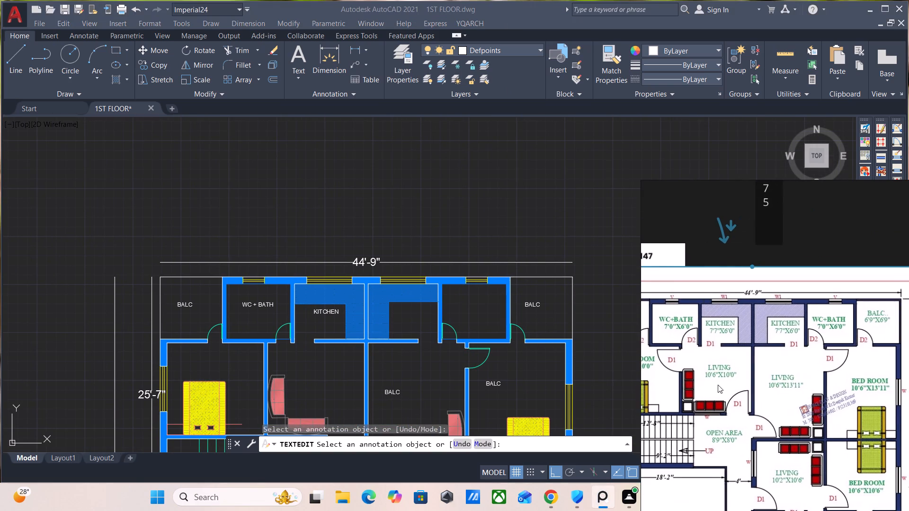
pyautogui.moveTo(718, 385); pyautogui.dragTo(802, 356, button='middle')
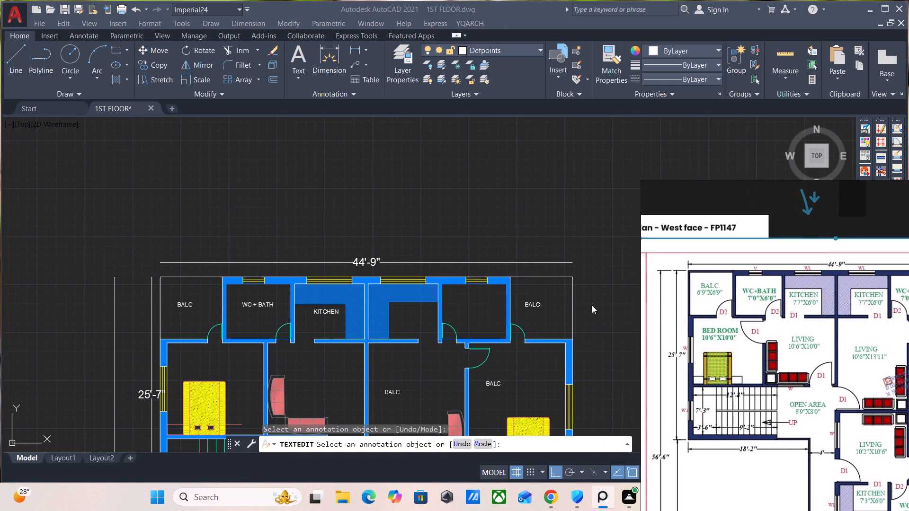
pyautogui.click(496, 383)
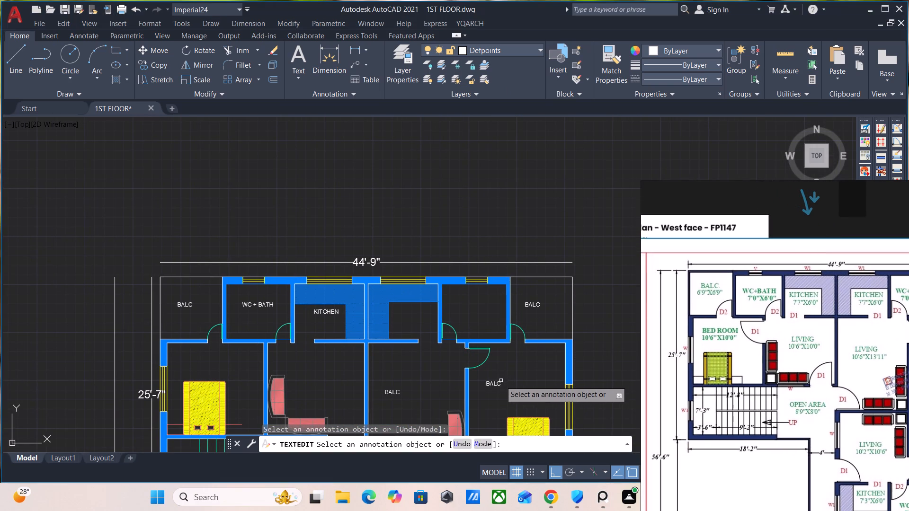
pyautogui.click(500, 383)
pyautogui.press('space')
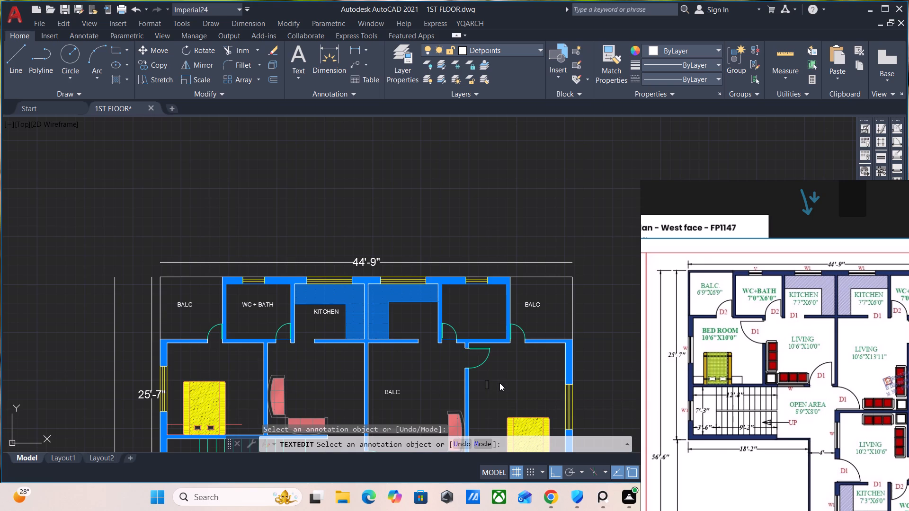
pyautogui.write('BED')
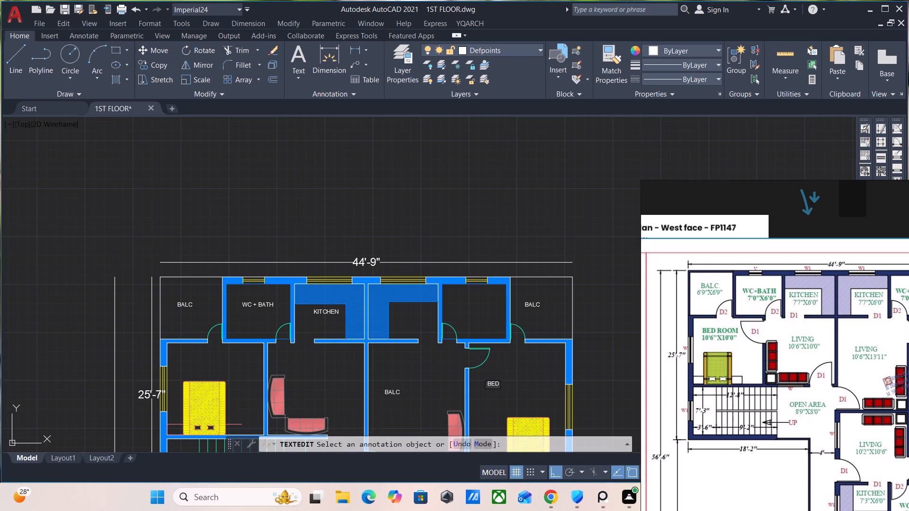
pyautogui.press('space')
pyautogui.write('ROOM')
pyautogui.press('Return')
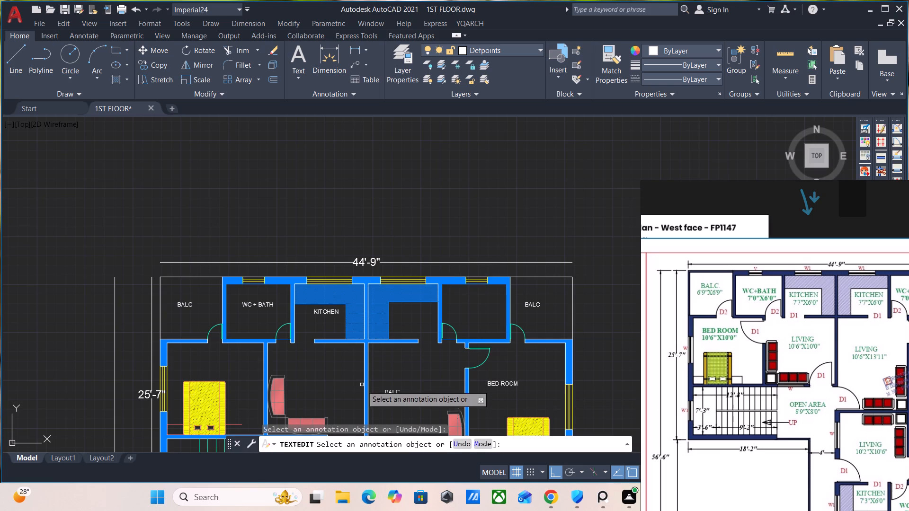
# Change the BALC text in the room west of that bedroom to LIVING.
pyautogui.click(397, 392)
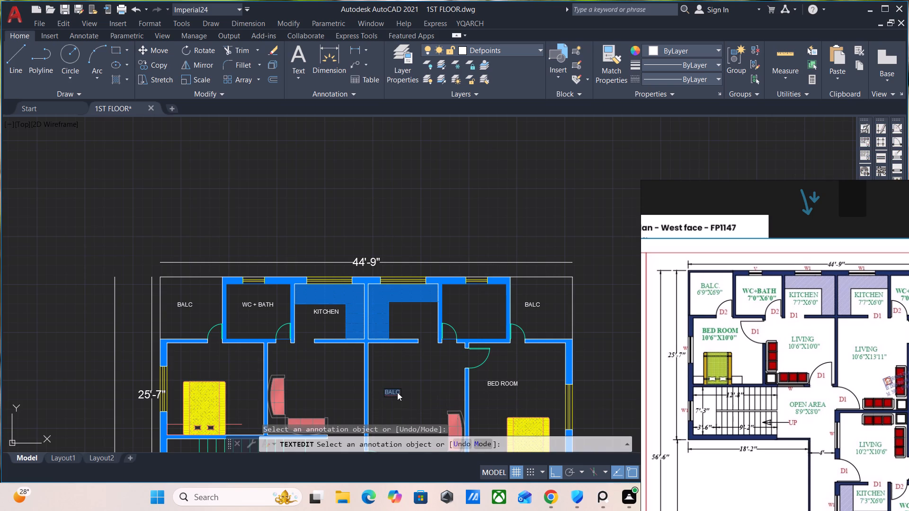
pyautogui.press('space')
pyautogui.write('LIVI')
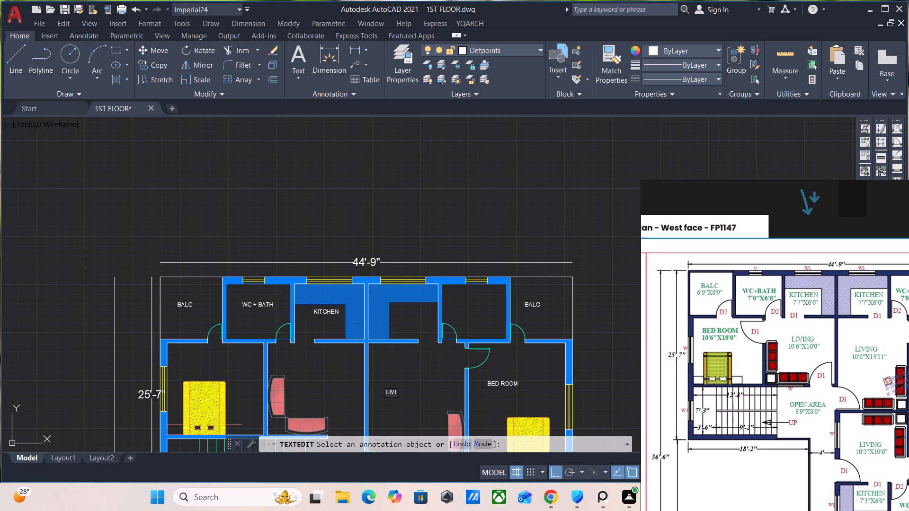
pyautogui.write('NG')
pyautogui.press('Return')
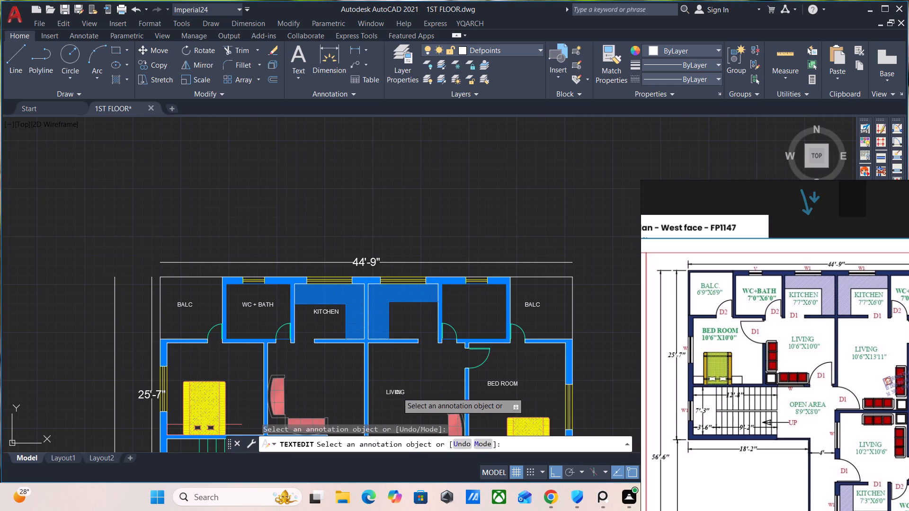
# Change the BALC text in the space just east of the staircase to OPEN AREA.
pyautogui.moveTo(428, 387); pyautogui.dragTo(418, 219, button='middle')
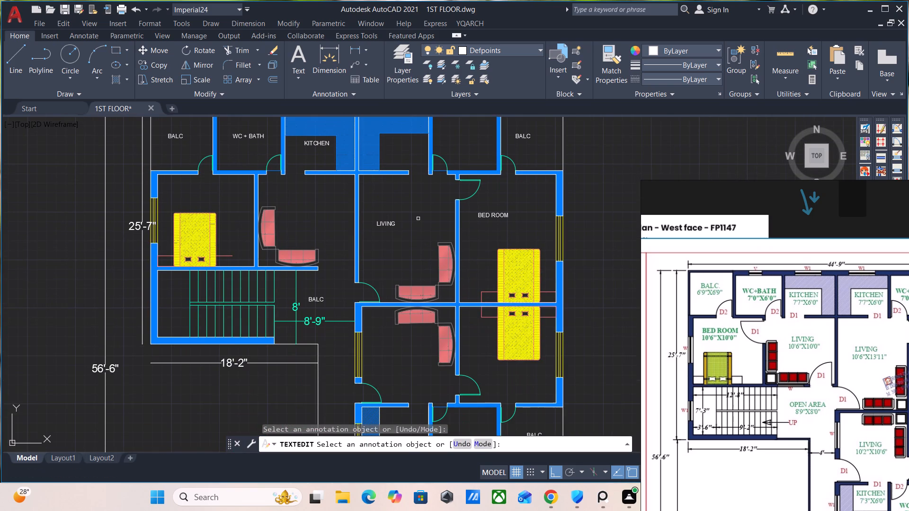
pyautogui.click(320, 300)
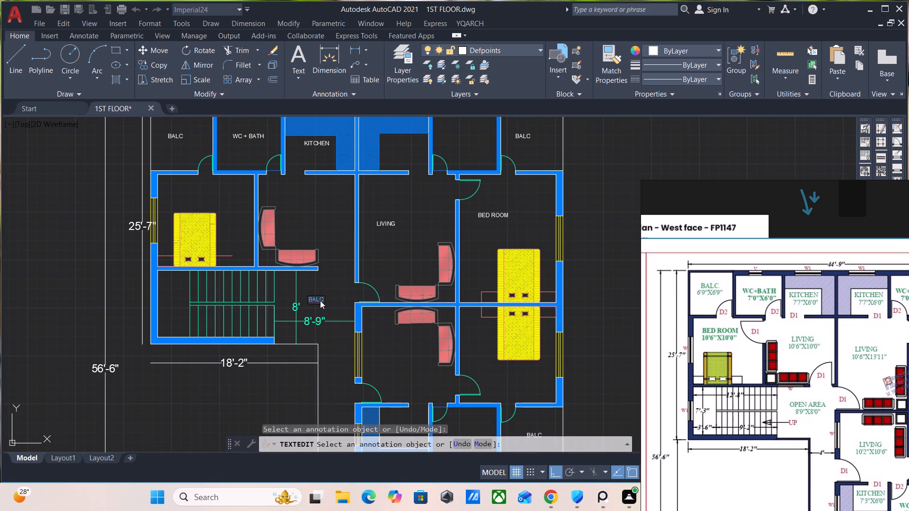
pyautogui.press('space')
pyautogui.write('OPEN')
pyautogui.press('space')
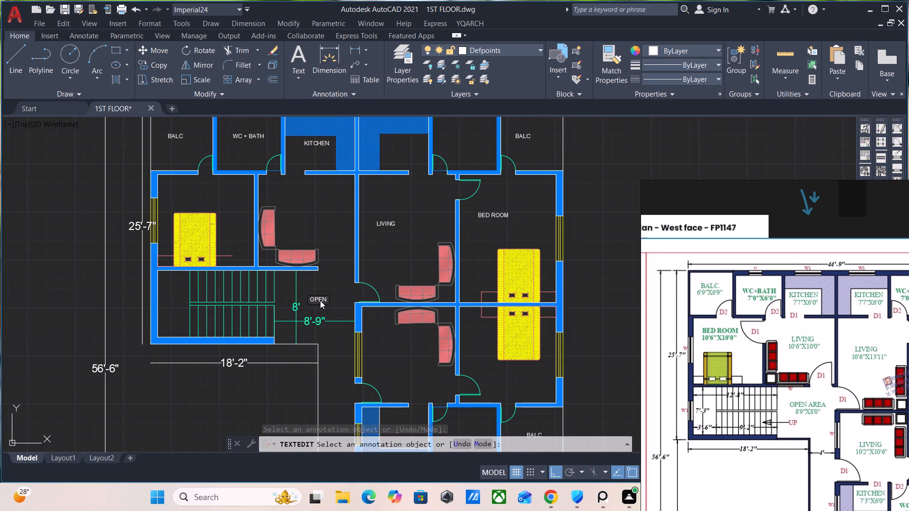
pyautogui.write('AR')
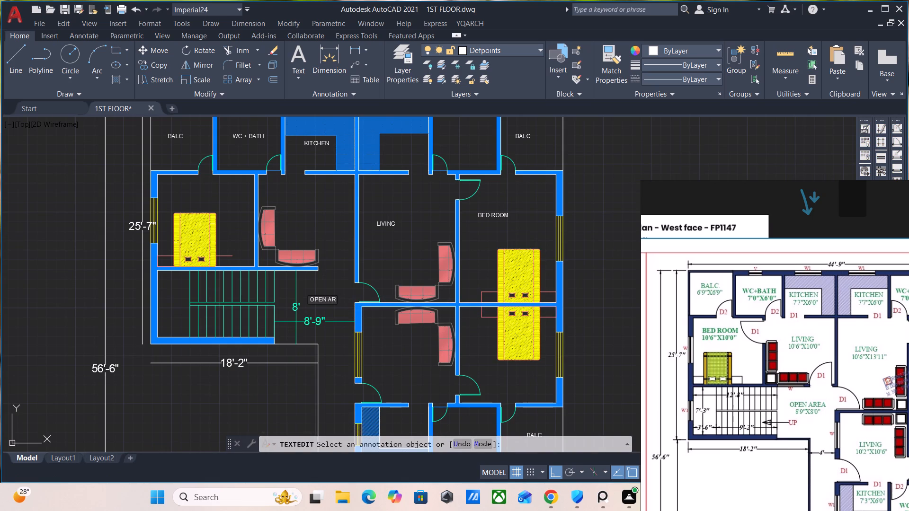
pyautogui.write('EA')
pyautogui.press('Return')
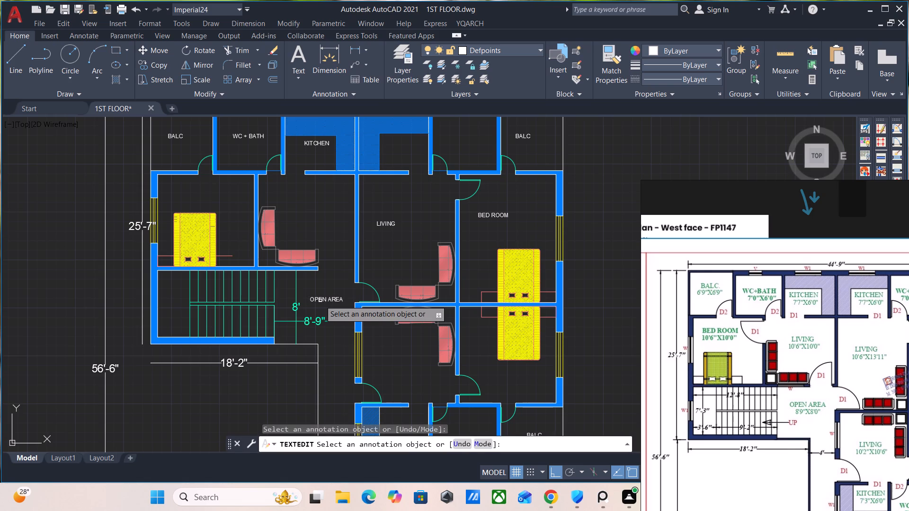
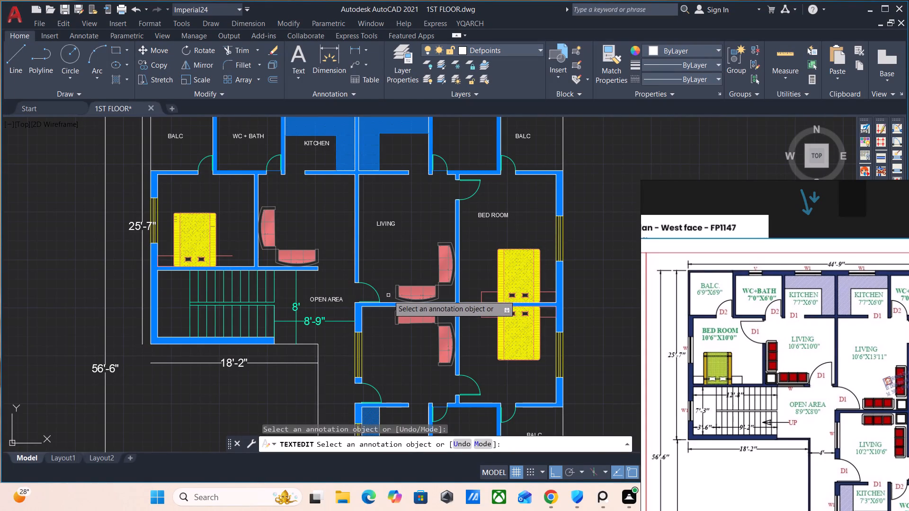
# Change the lower of the two stacked BALC texts in the 4'-wide western balcony strip to WIDE.
pyautogui.scroll(-2, 452, 357)
pyautogui.moveTo(464, 377); pyautogui.dragTo(462, 368, button='middle')
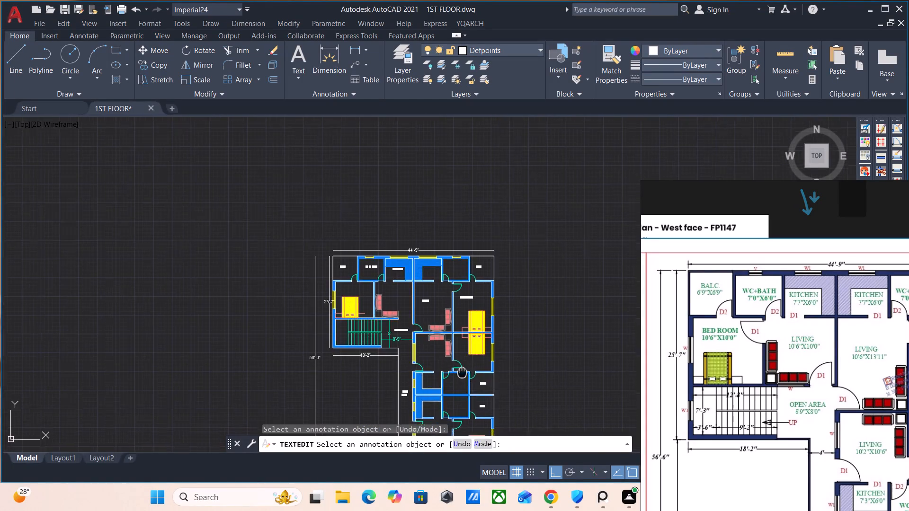
pyautogui.moveTo(462, 368); pyautogui.dragTo(444, 269, button='middle')
pyautogui.scroll(2, 476, 297)
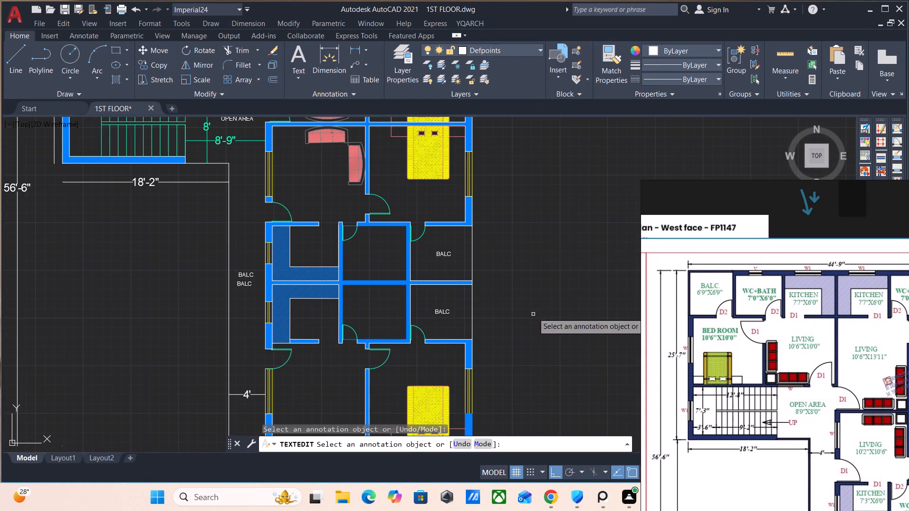
pyautogui.scroll(-2, 787, 343)
pyautogui.moveTo(819, 400); pyautogui.dragTo(775, 289, button='middle')
pyautogui.scroll(2, 793, 369)
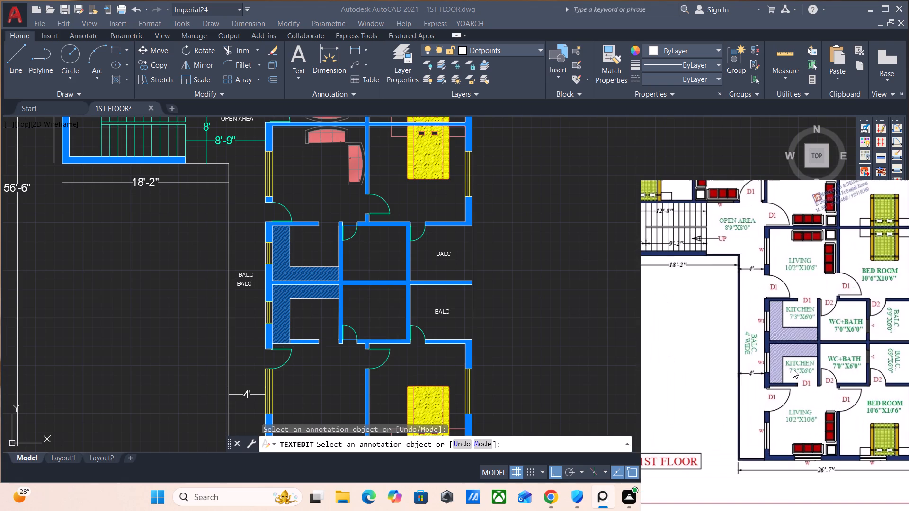
pyautogui.click(246, 282)
pyautogui.click(249, 283)
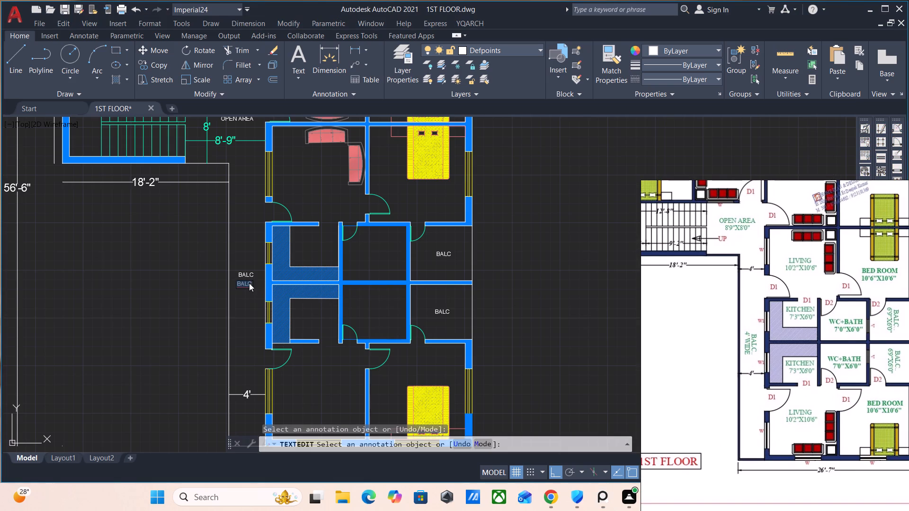
pyautogui.press('space')
pyautogui.press('w')
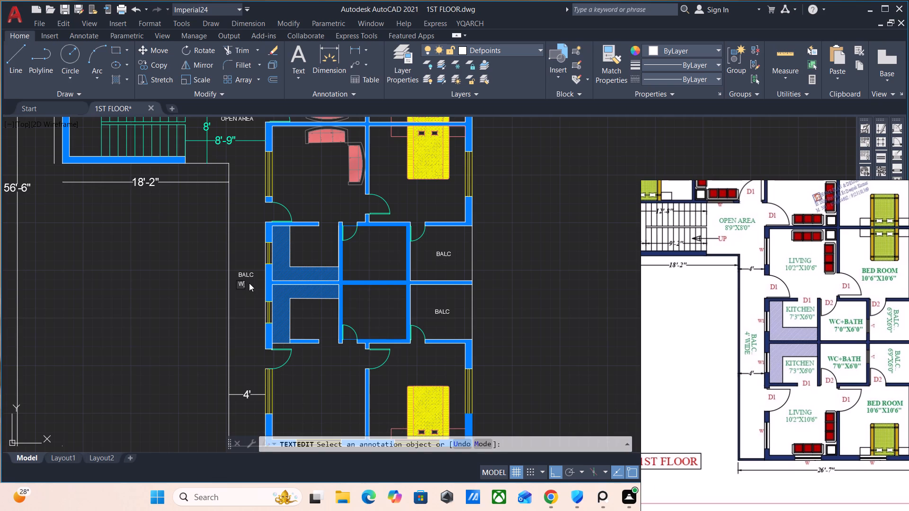
pyautogui.write('IDE')
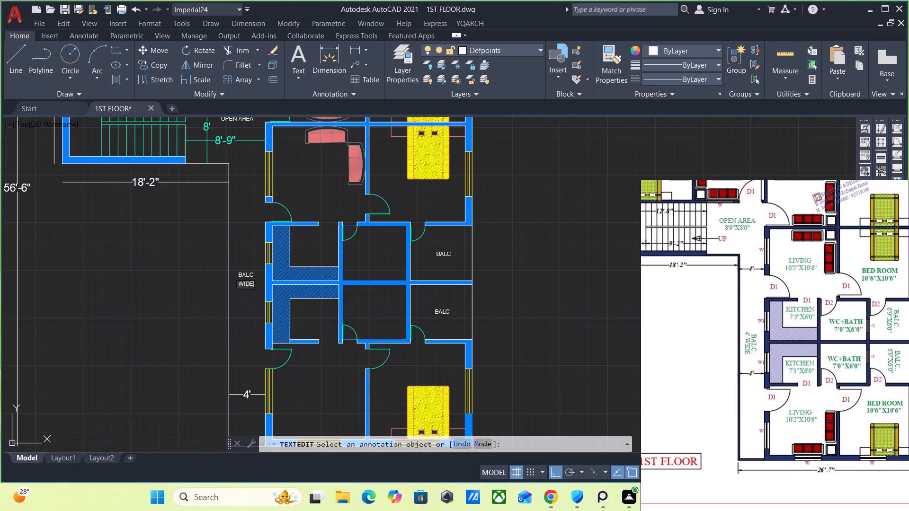
pyautogui.press('Return')
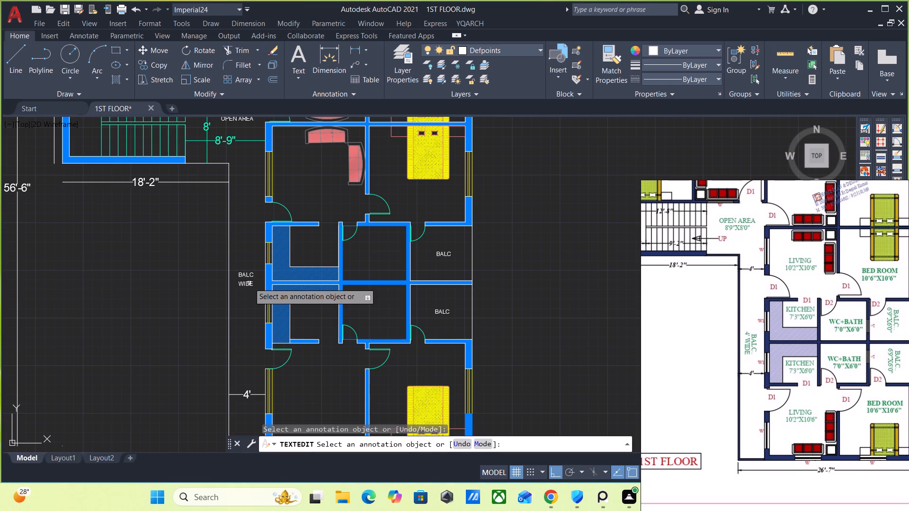
pyautogui.press('Escape')
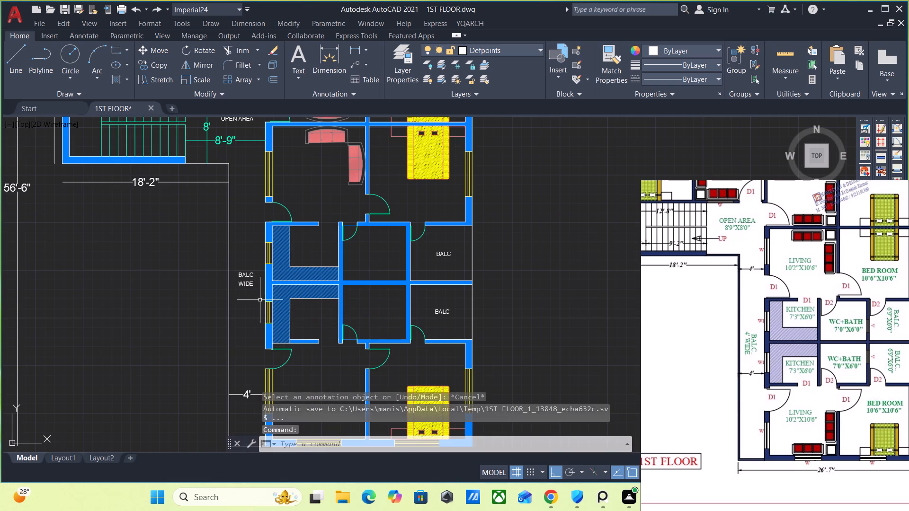
# Rotate the stacked BALC and WIDE texts together to 270° so they read vertically along the balcony strip.
pyautogui.moveTo(260, 300); pyautogui.dragTo(256, 297)
pyautogui.click(239, 262)
pyautogui.scroll(1, 258, 275)
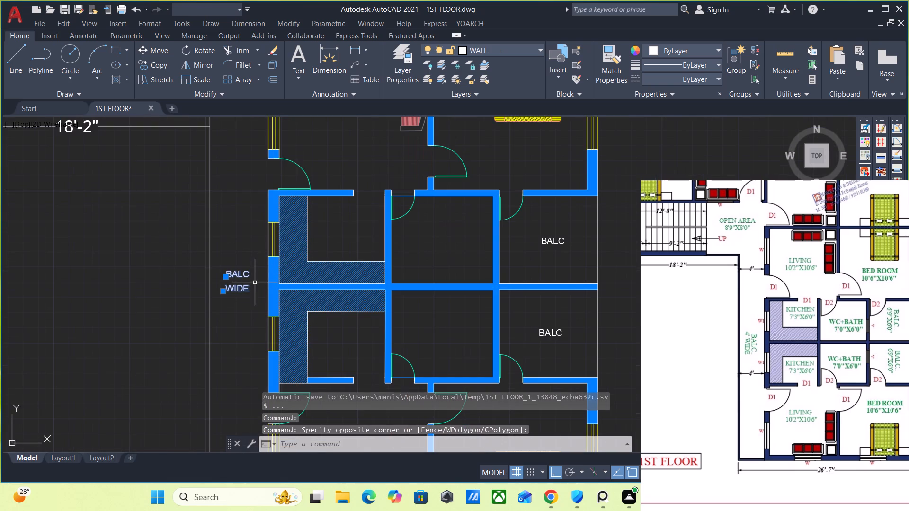
pyautogui.write('RO')
pyautogui.press('Return')
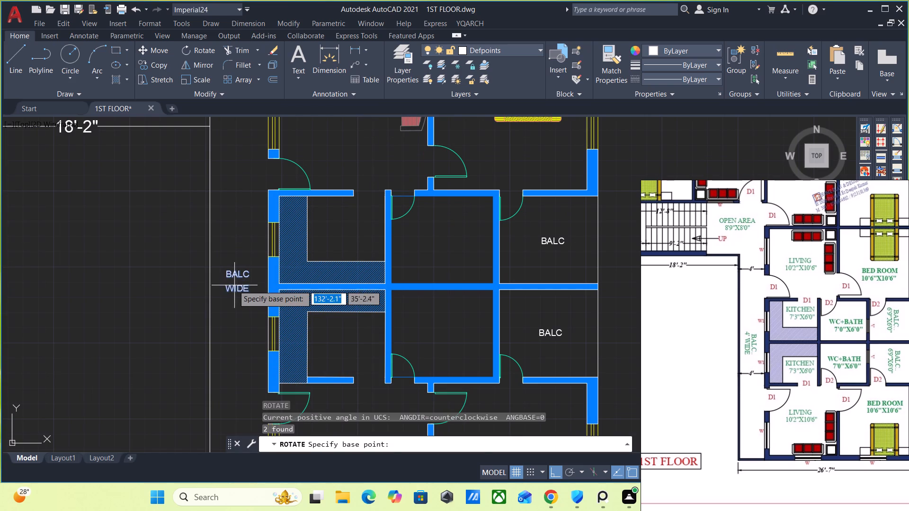
pyautogui.click(224, 292)
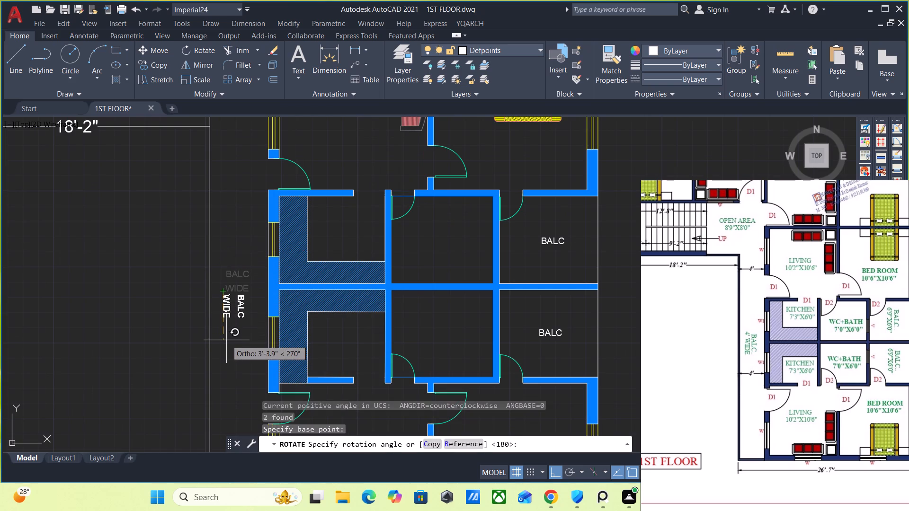
pyautogui.click(226, 340)
# Save the first-floor drawing.
pyautogui.scroll(-1, 252, 340)
pyautogui.moveTo(318, 339); pyautogui.dragTo(309, 343, button='middle')
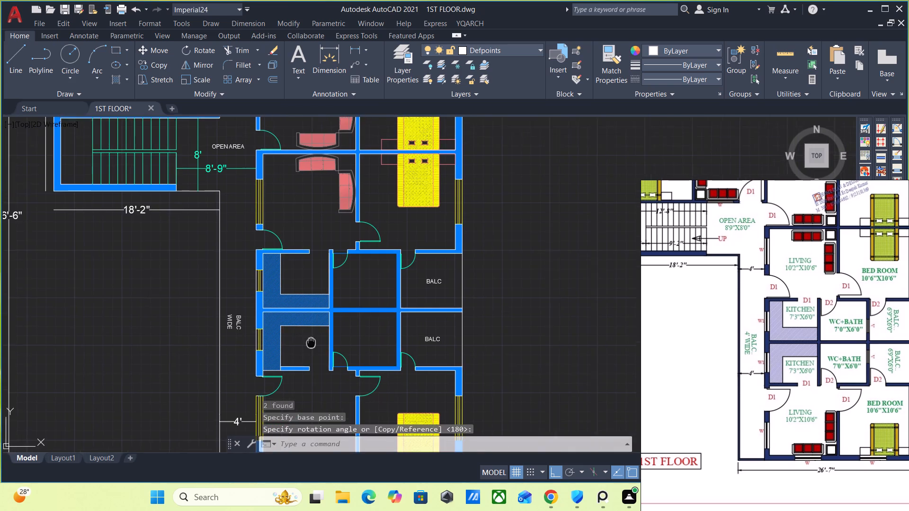
pyautogui.moveTo(309, 343); pyautogui.dragTo(272, 361, button='middle')
pyautogui.hotkey('ctrl', 's')
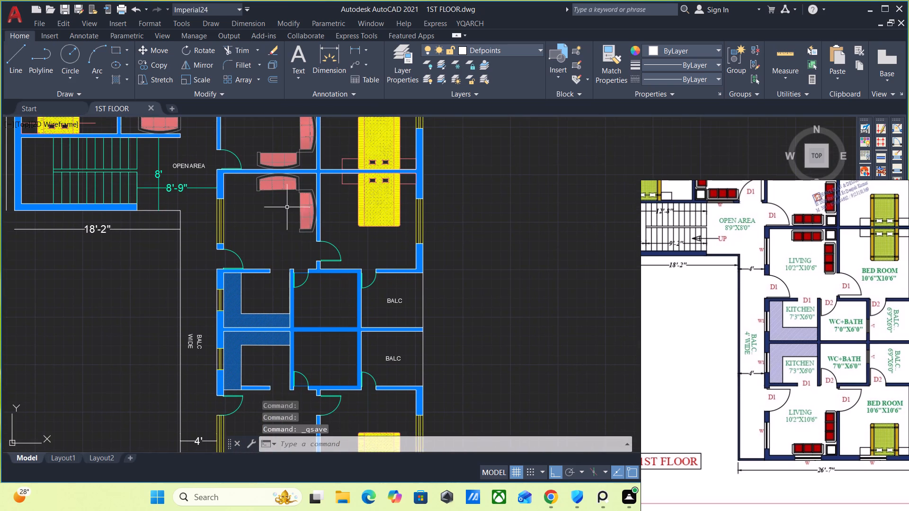
# With Ortho off, copy the northeast BED ROOM text into the northwest bedroom, the bedroom directly south of the original, and the southeast bedroom.
pyautogui.moveTo(284, 222); pyautogui.dragTo(312, 350, button='middle')
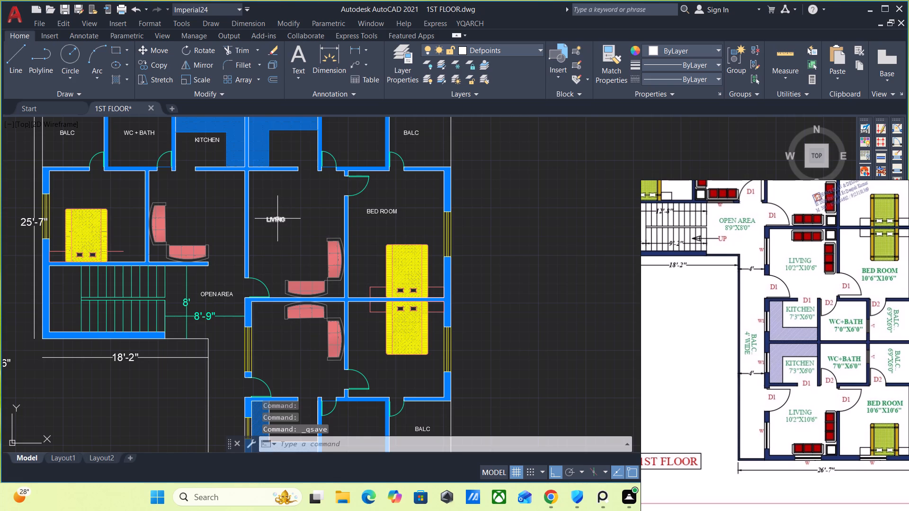
pyautogui.moveTo(309, 243); pyautogui.dragTo(303, 271, button='middle')
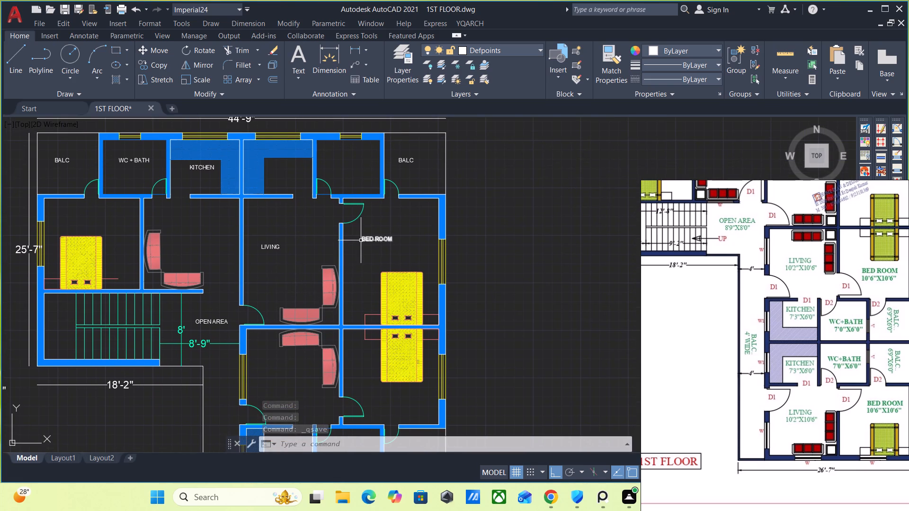
pyautogui.click(361, 240)
pyautogui.write('CO')
pyautogui.press('Return')
pyautogui.click(364, 241)
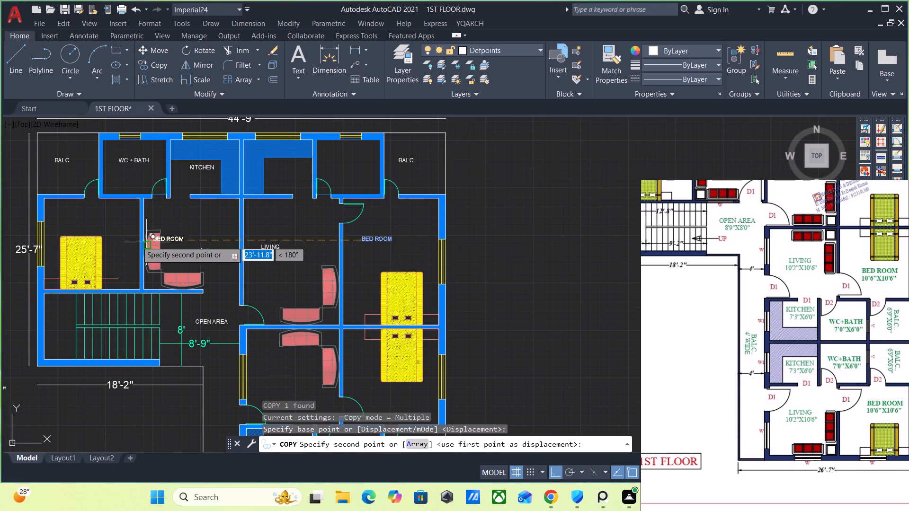
pyautogui.press('F8')
pyautogui.click(71, 220)
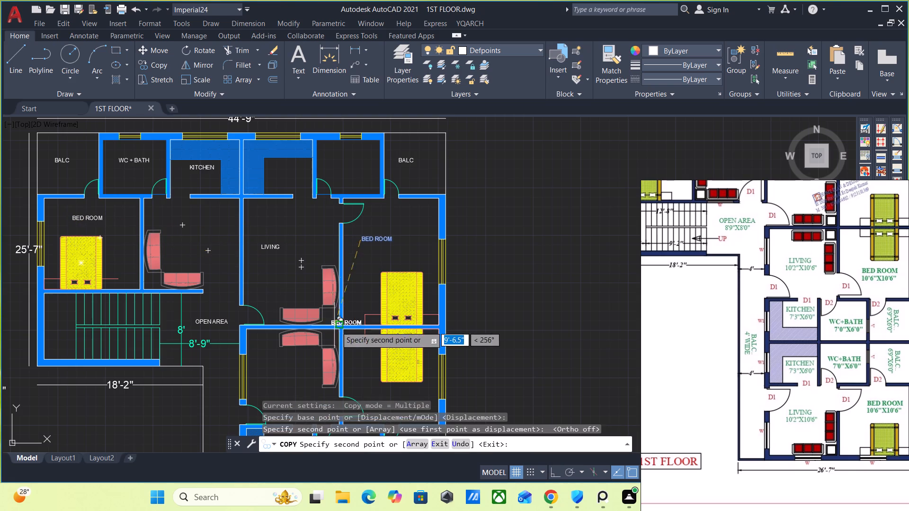
pyautogui.moveTo(354, 342); pyautogui.dragTo(343, 163, button='middle')
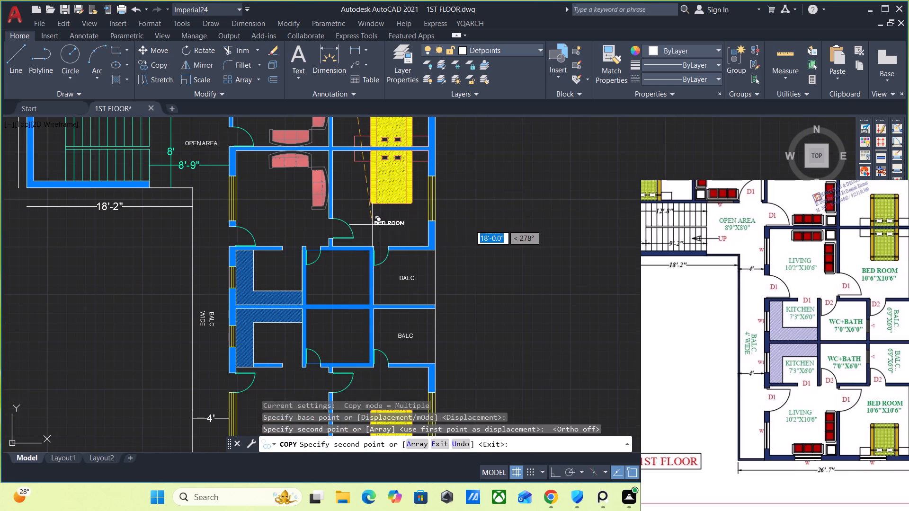
pyautogui.click(372, 225)
pyautogui.moveTo(389, 391); pyautogui.dragTo(401, 265, button='middle')
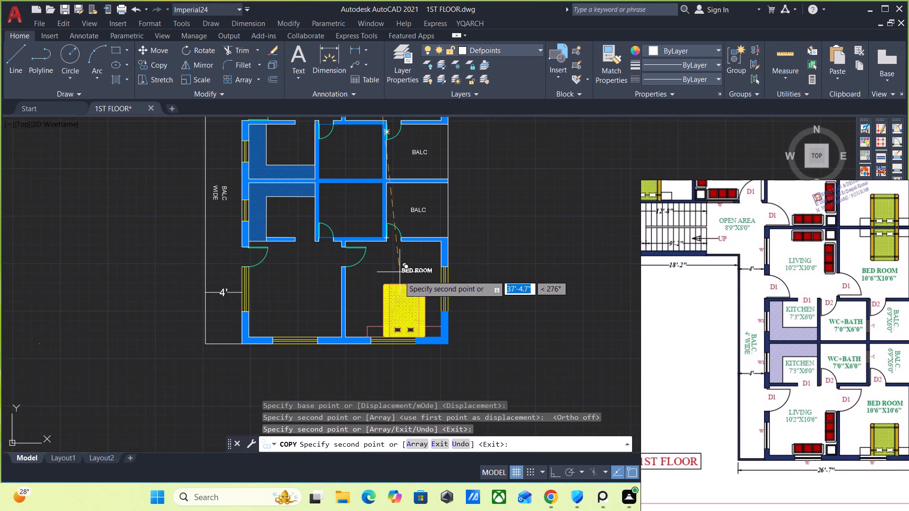
pyautogui.click(391, 275)
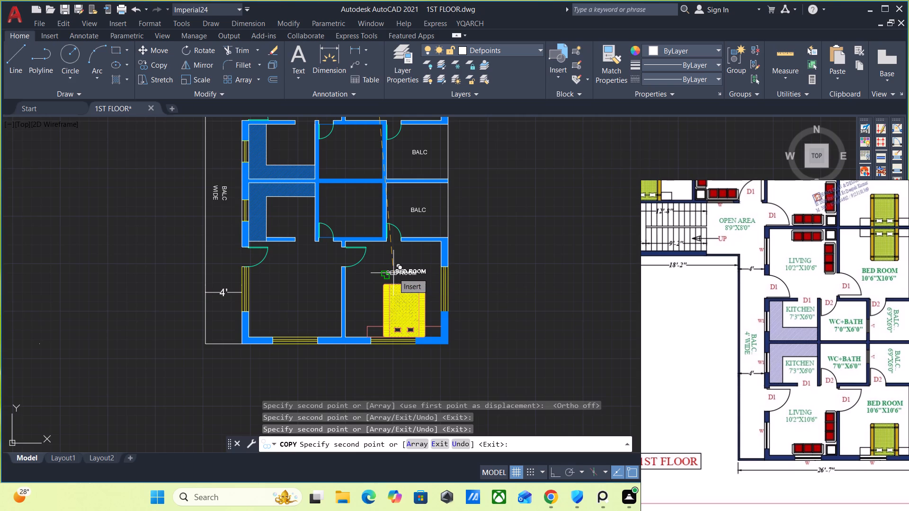
pyautogui.press('Escape')
# Copy the northwest WC + BATH text into the northeast bathroom and the two stacked bathrooms of the southern units.
pyautogui.moveTo(363, 207); pyautogui.dragTo(373, 350, button='middle')
pyautogui.scroll(-2, 350, 200)
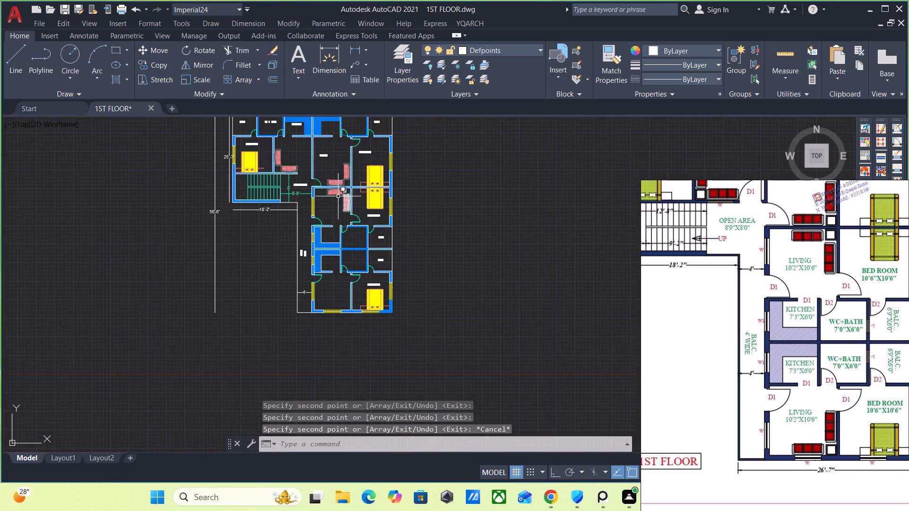
pyautogui.moveTo(319, 216); pyautogui.dragTo(330, 336, button='middle')
pyautogui.scroll(3, 311, 261)
pyautogui.moveTo(236, 220); pyautogui.dragTo(235, 287, button='middle')
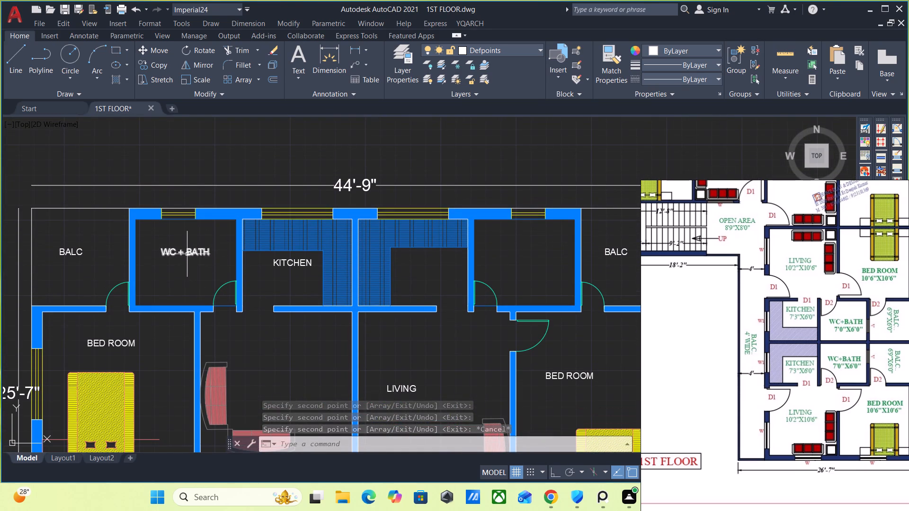
pyautogui.click(184, 254)
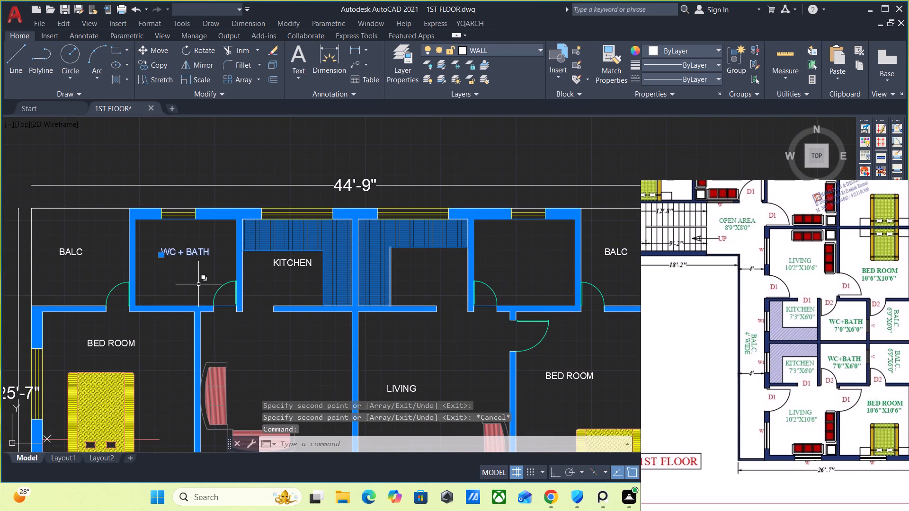
pyautogui.press('c')
pyautogui.press('o')
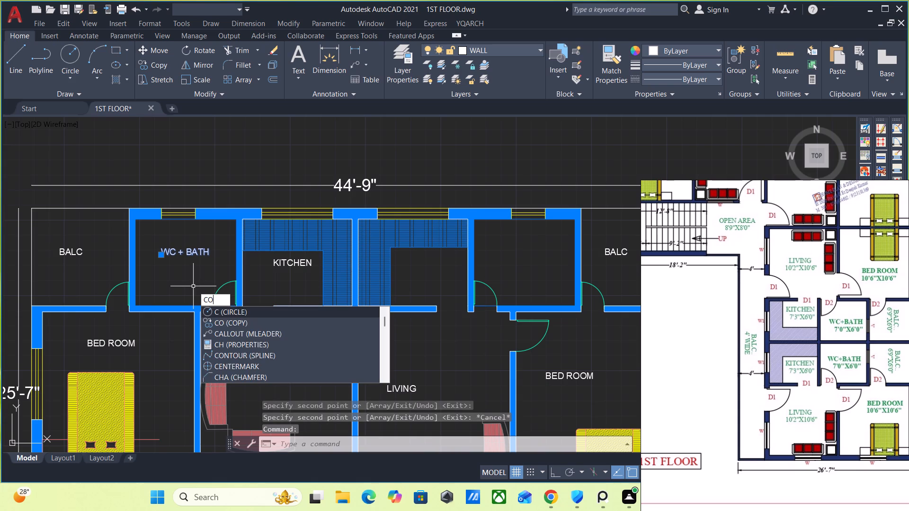
pyautogui.press('Return')
pyautogui.click(159, 255)
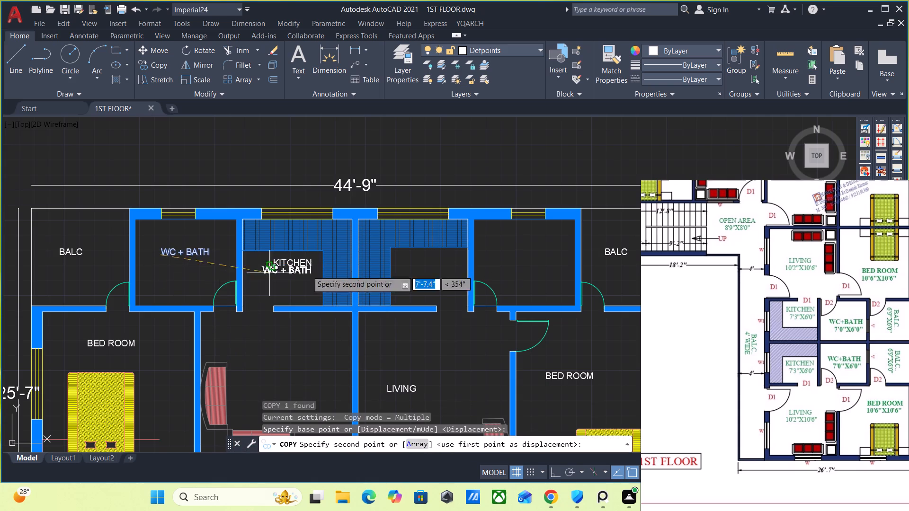
pyautogui.click(498, 260)
pyautogui.moveTo(454, 386); pyautogui.dragTo(443, 248, button='middle')
pyautogui.scroll(-2, 432, 278)
pyautogui.moveTo(432, 333); pyautogui.dragTo(431, 311, button='middle')
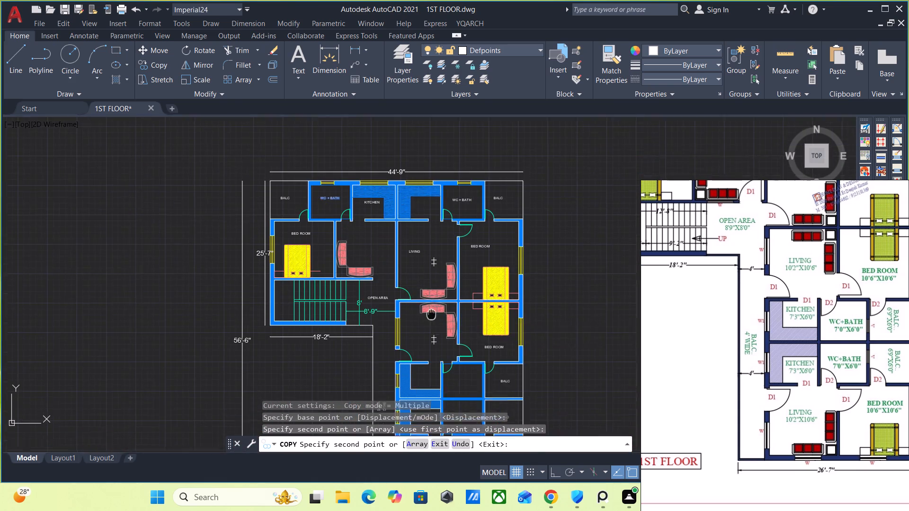
pyautogui.moveTo(431, 311); pyautogui.dragTo(426, 255, button='middle')
pyautogui.scroll(1, 430, 295)
pyautogui.moveTo(442, 346); pyautogui.dragTo(430, 277, button='middle')
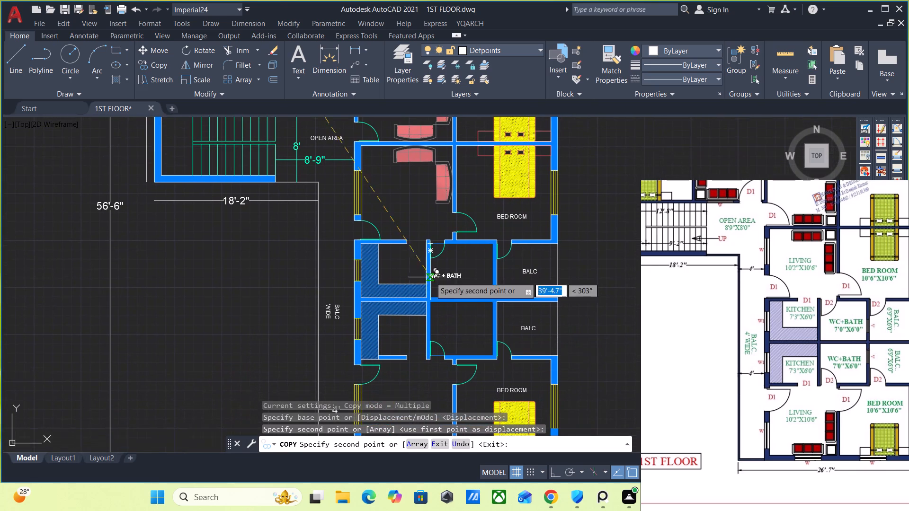
pyautogui.click(444, 280)
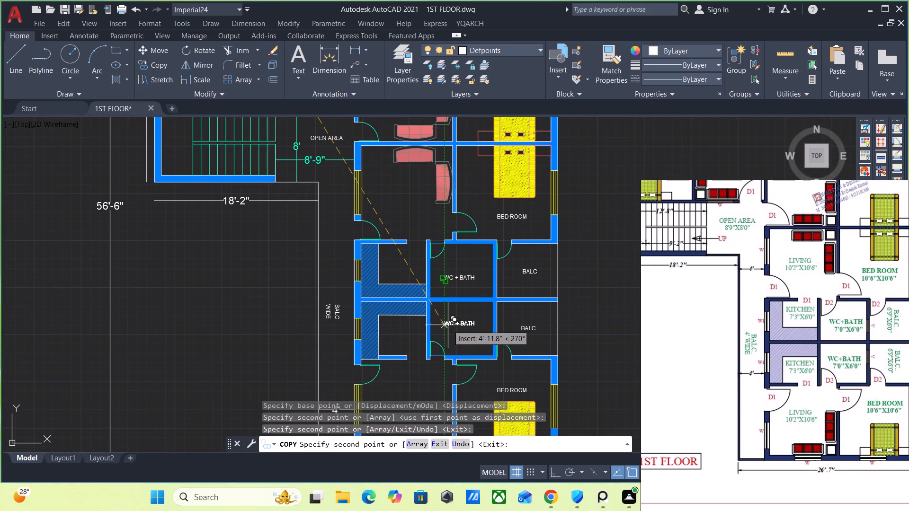
pyautogui.click(450, 328)
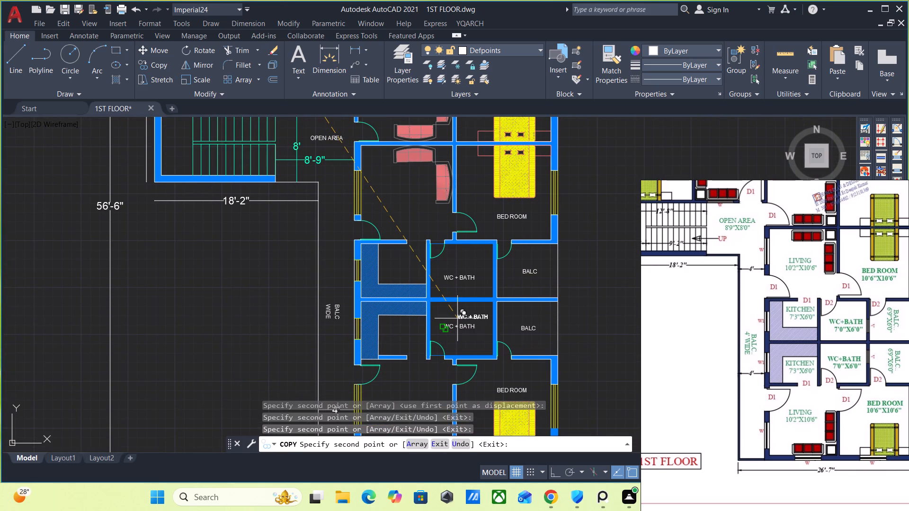
pyautogui.press('Escape')
# Copy the northwest KITCHEN text into the northeast kitchen and the two stacked kitchens of the southern units.
pyautogui.moveTo(406, 194); pyautogui.dragTo(396, 276, button='middle')
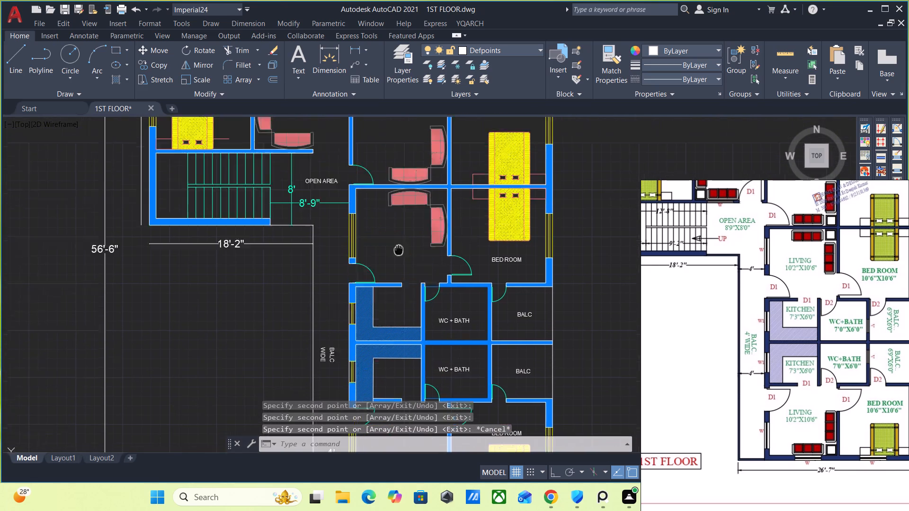
pyautogui.moveTo(396, 276); pyautogui.dragTo(392, 347, button='middle')
pyautogui.moveTo(375, 215); pyautogui.dragTo(363, 336, button='middle')
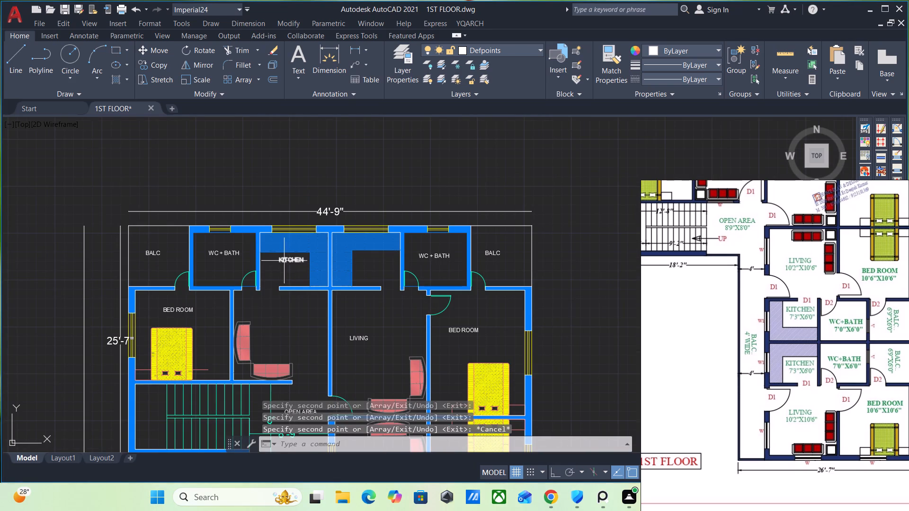
pyautogui.click(284, 261)
pyautogui.write('CO')
pyautogui.press('Return')
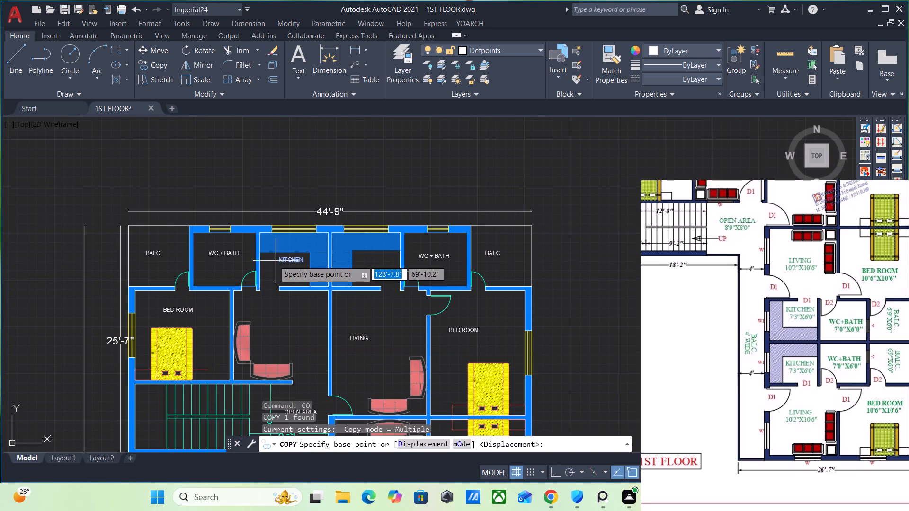
pyautogui.click(279, 263)
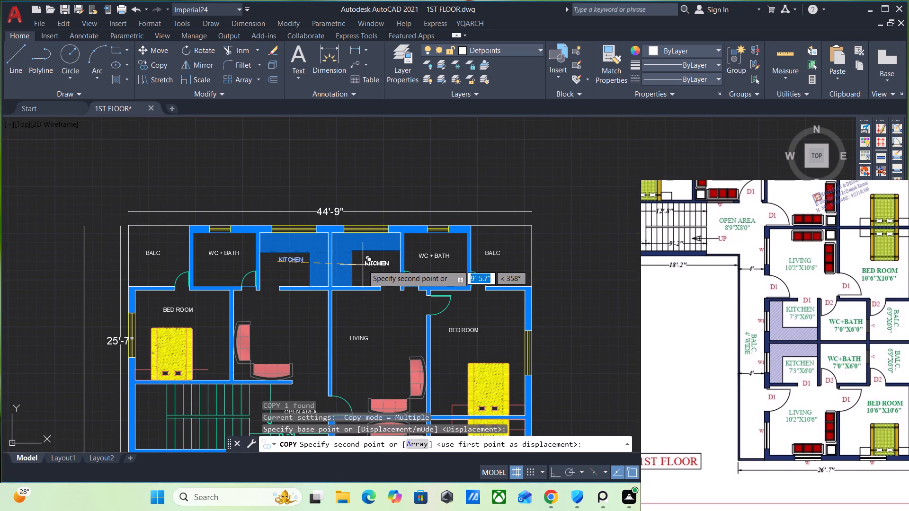
pyautogui.click(364, 262)
pyautogui.moveTo(371, 333); pyautogui.dragTo(376, 264, button='middle')
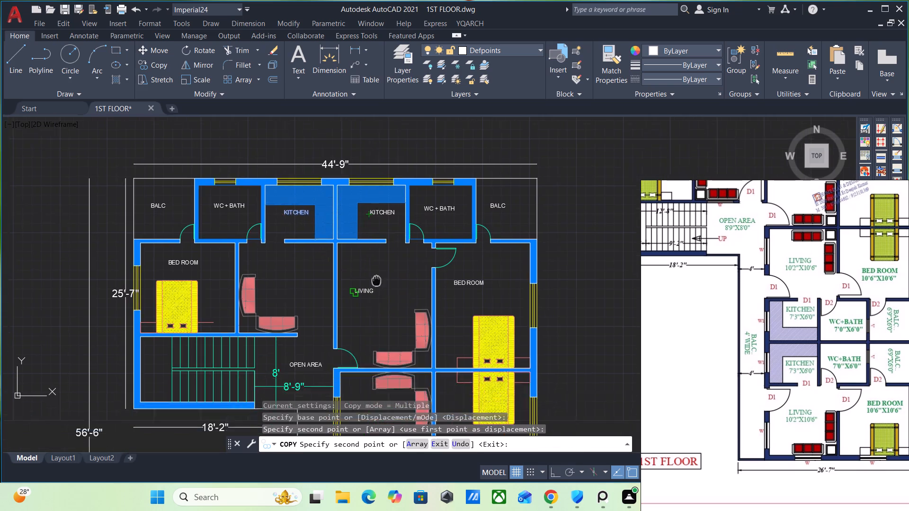
pyautogui.moveTo(376, 264); pyautogui.dragTo(392, 161, button='middle')
pyautogui.click(386, 371)
pyautogui.moveTo(406, 360); pyautogui.dragTo(392, 163, button='middle')
pyautogui.click(377, 235)
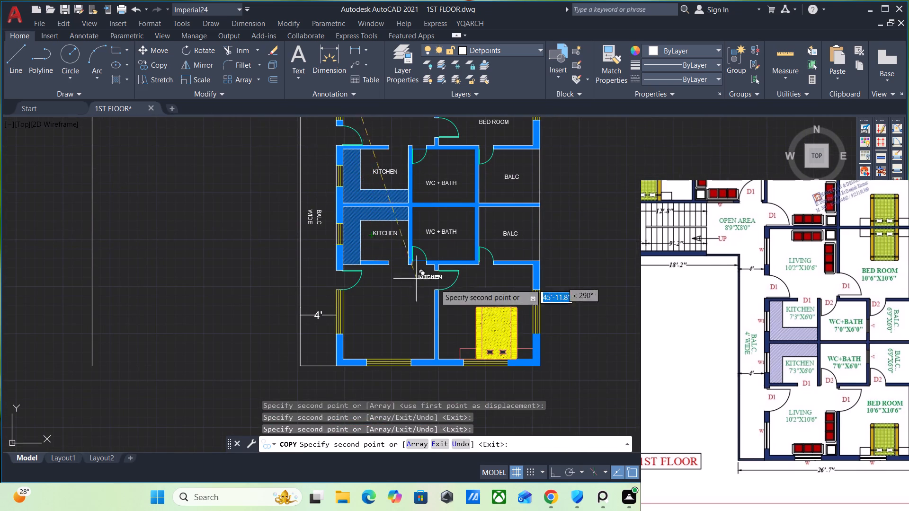
pyautogui.scroll(-1, 741, 321)
pyautogui.moveTo(771, 331); pyautogui.dragTo(771, 359, button='middle')
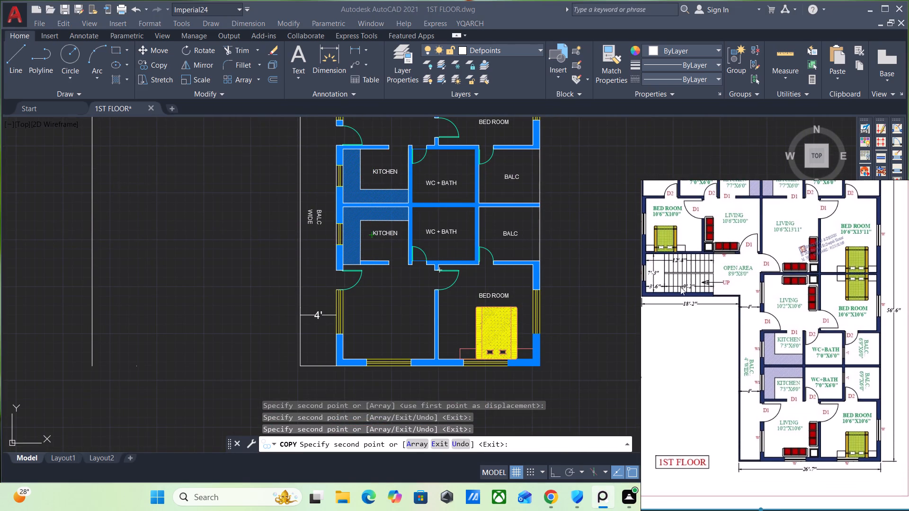
pyautogui.moveTo(567, 207); pyautogui.dragTo(544, 231, button='middle')
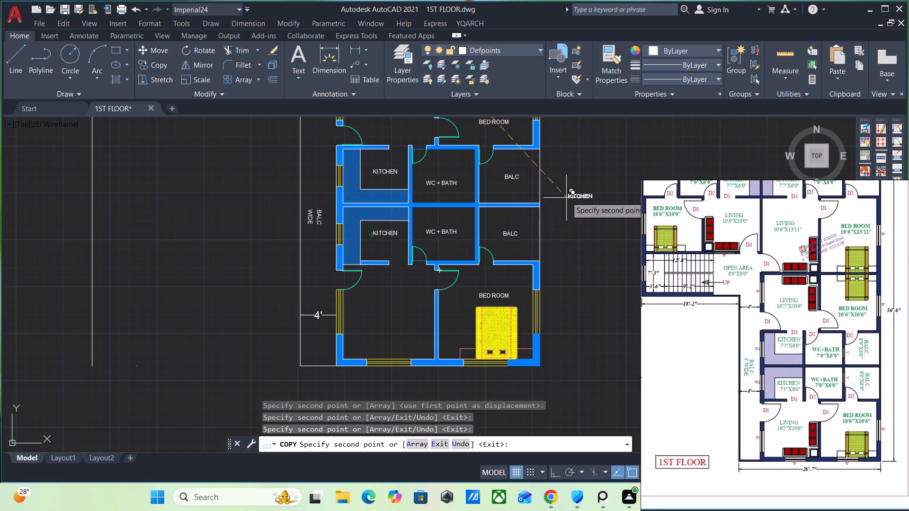
pyautogui.moveTo(536, 189); pyautogui.dragTo(483, 376, button='middle')
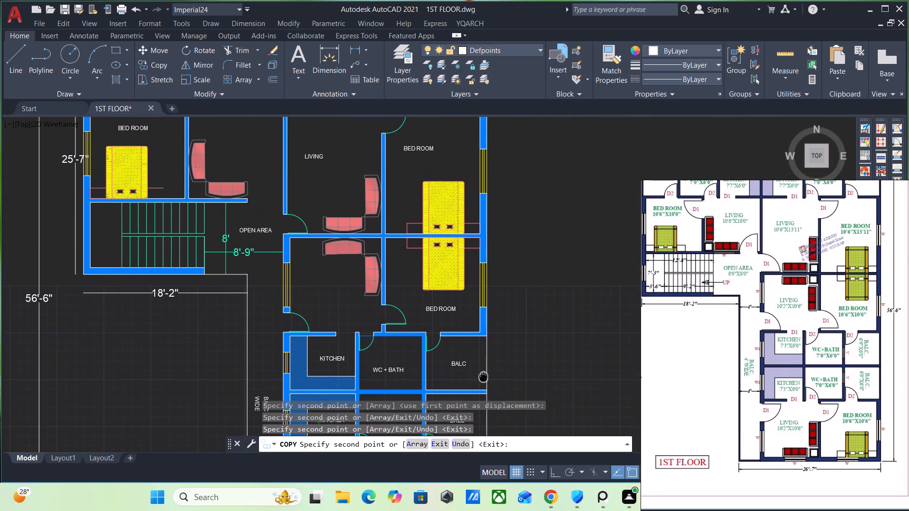
pyautogui.moveTo(483, 376); pyautogui.dragTo(483, 376, button='middle')
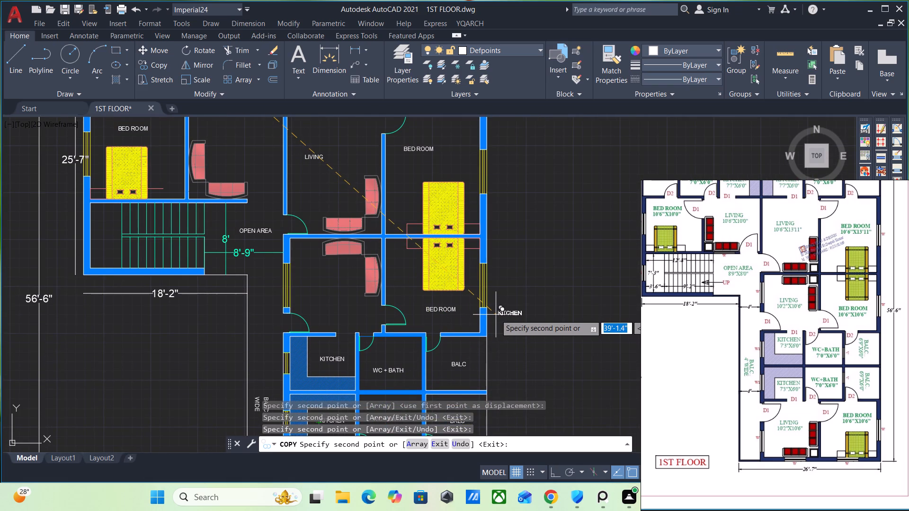
pyautogui.press('Escape')
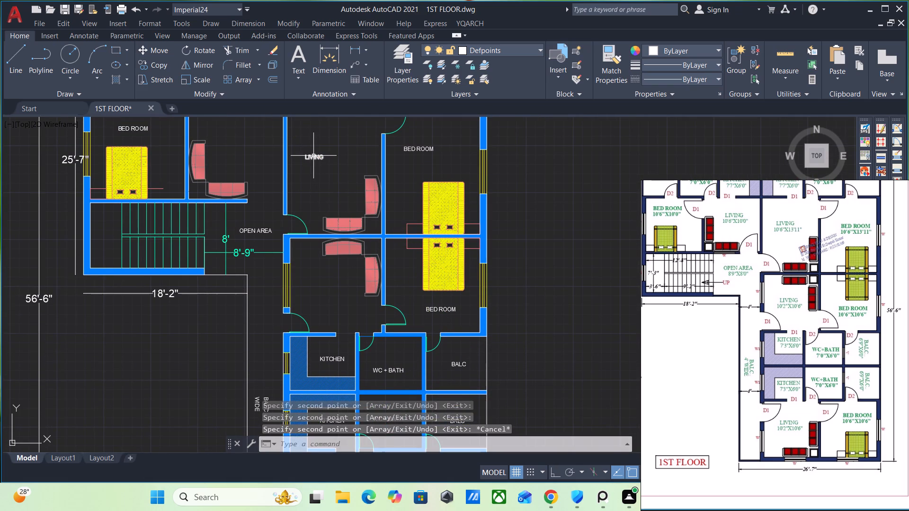
# Copy the northeast LIVING text straight down into the living room below with Ortho on, and freely into the southernmost living room.
pyautogui.click(313, 156)
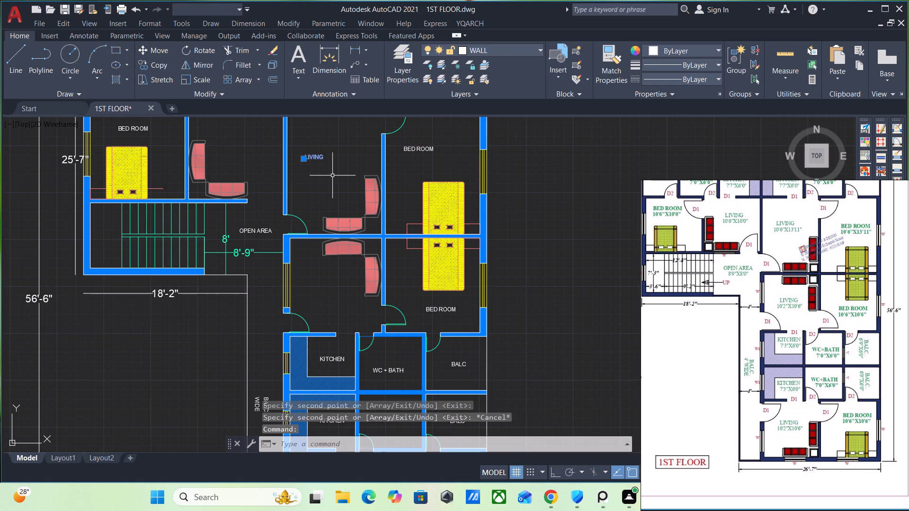
pyautogui.press('c')
pyautogui.press('o')
pyautogui.press('Return')
pyautogui.moveTo(307, 157); pyautogui.dragTo(307, 165)
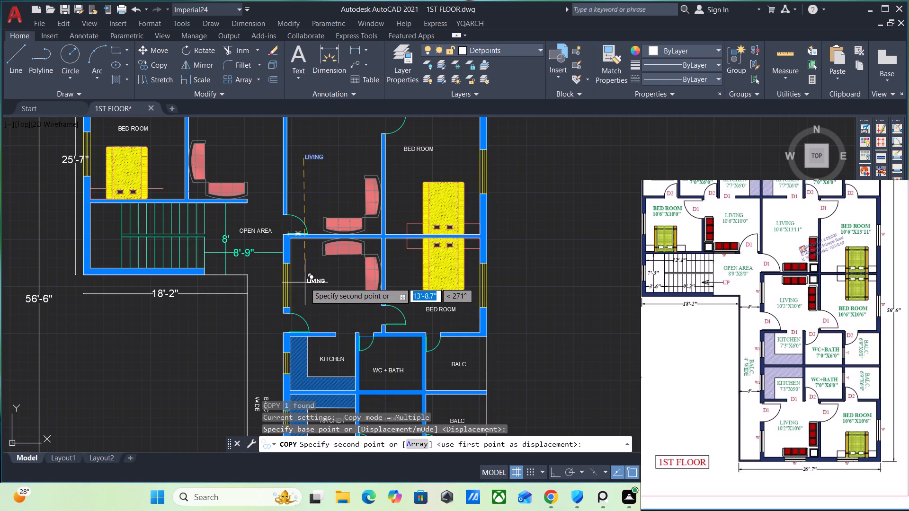
pyautogui.press('F8')
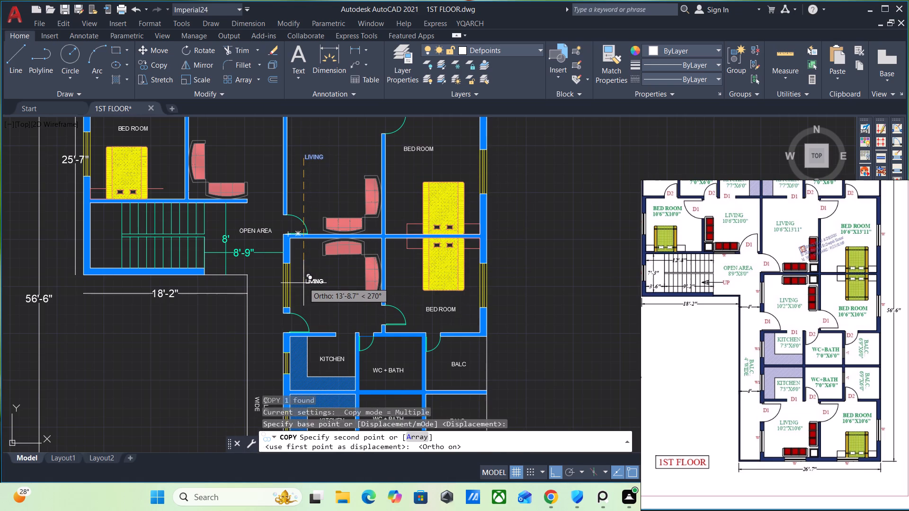
pyautogui.click(303, 283)
pyautogui.press('F8')
pyautogui.moveTo(309, 320); pyautogui.dragTo(313, 211, button='middle')
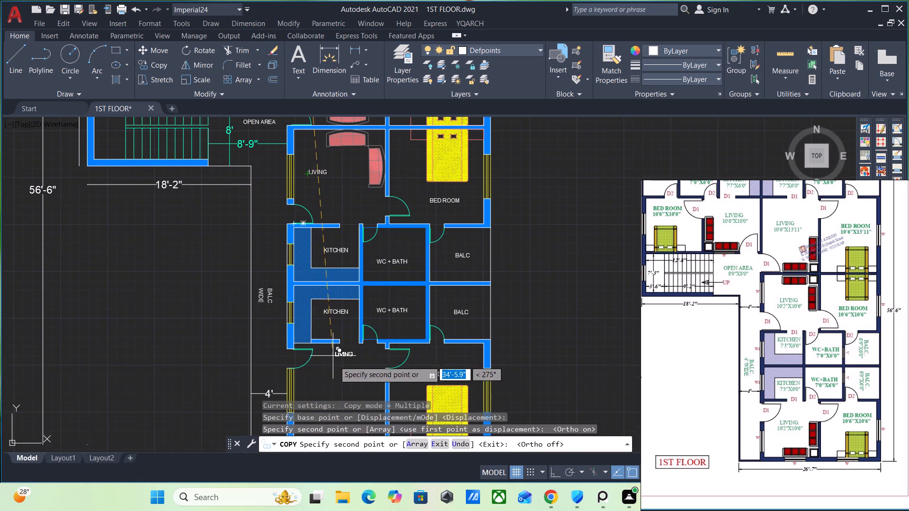
pyautogui.press('F8')
pyautogui.moveTo(337, 347); pyautogui.dragTo(348, 211, button='middle')
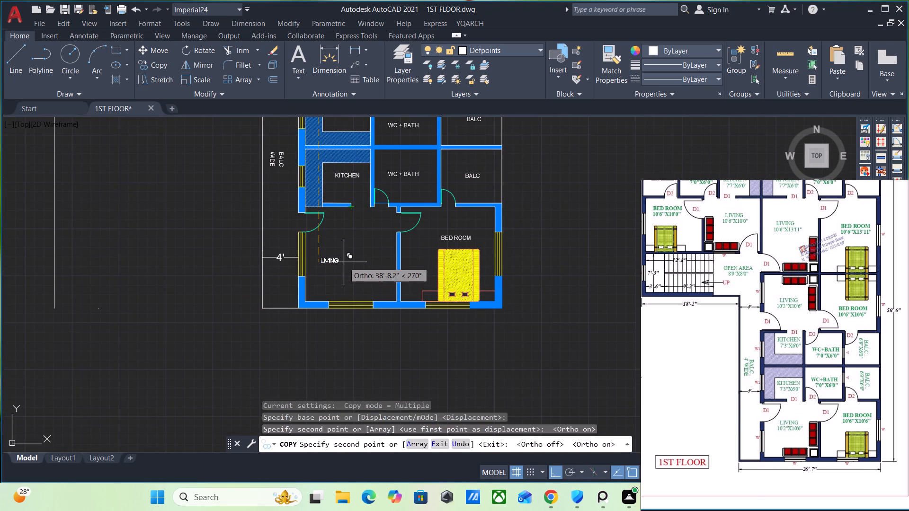
pyautogui.press('F8')
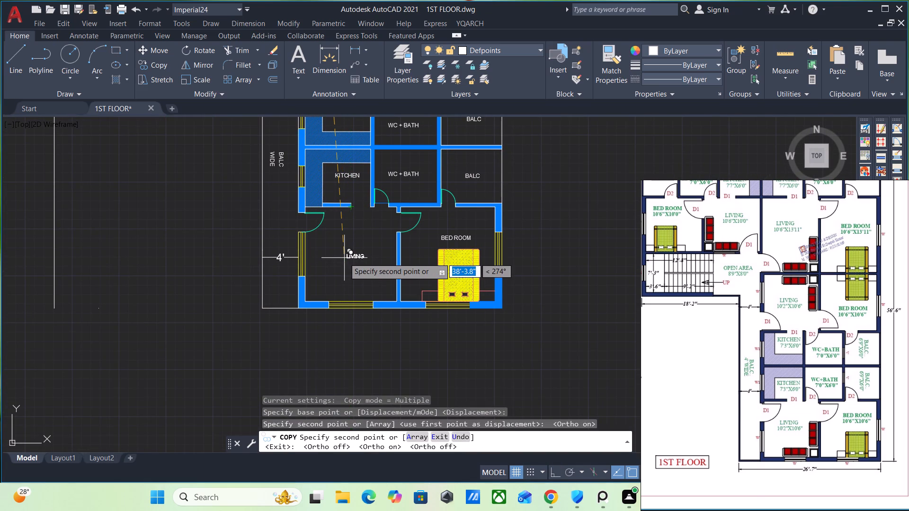
pyautogui.click(344, 258)
pyautogui.press('F8')
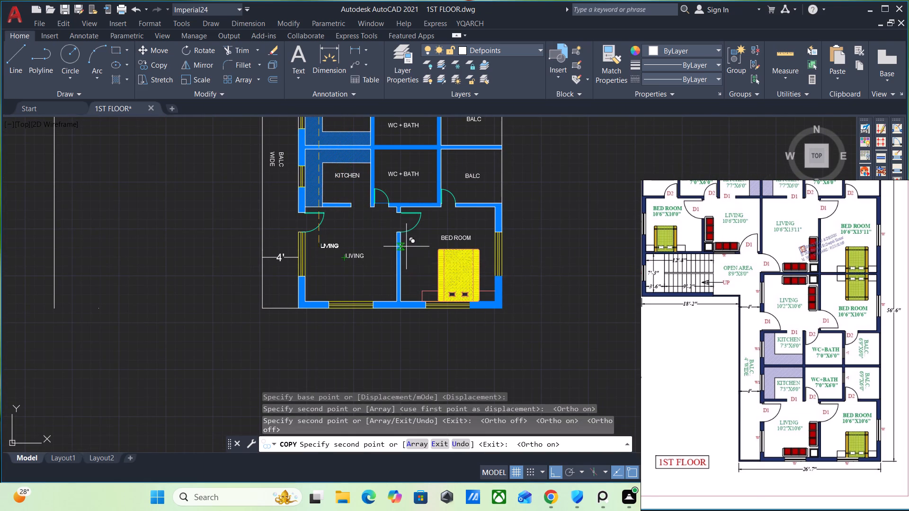
pyautogui.scroll(-2, 411, 239)
pyautogui.press('Escape')
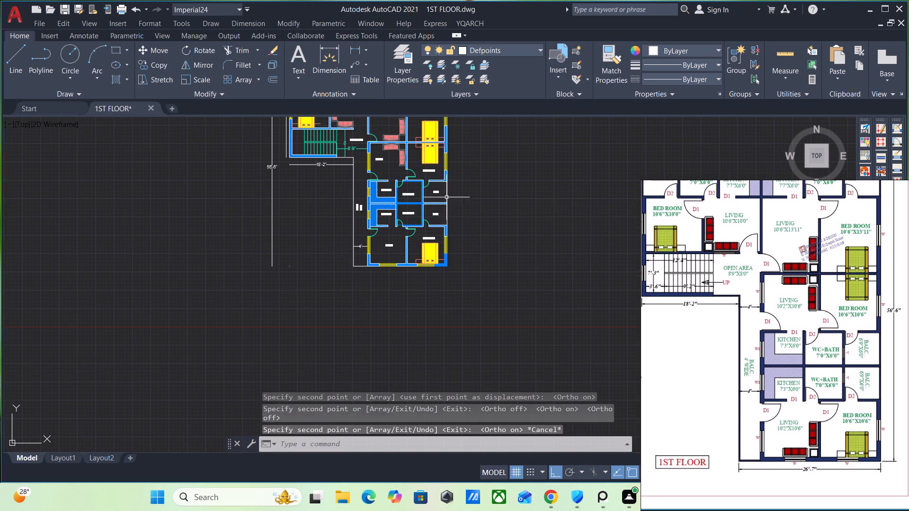
# Copy the pair of sofas from the northeast living room straight down into the southernmost living room, matching the reference plan.
pyautogui.moveTo(443, 212); pyautogui.dragTo(422, 344, button='middle')
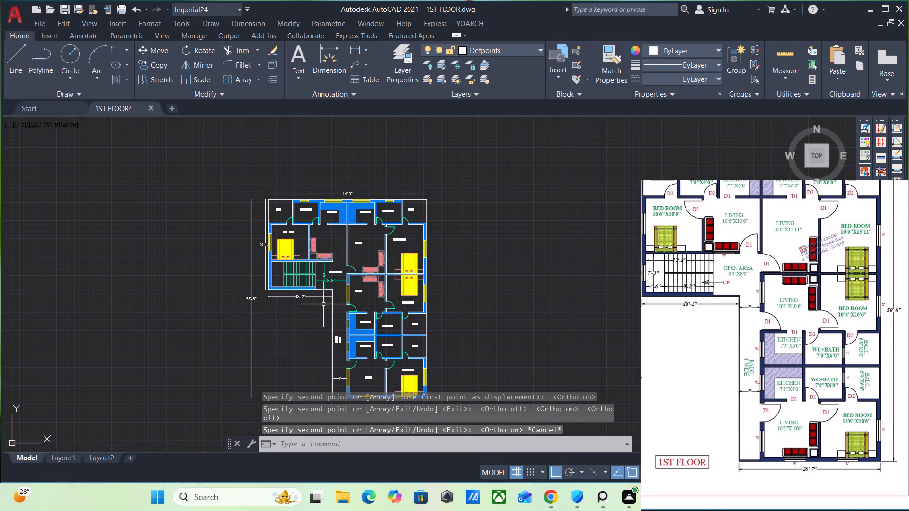
pyautogui.scroll(-1, 746, 287)
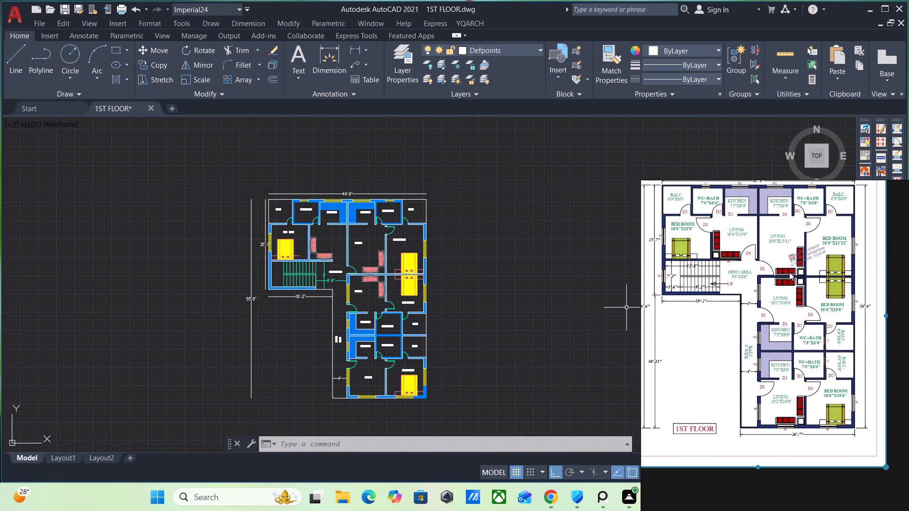
pyautogui.scroll(2, 792, 242)
pyautogui.moveTo(795, 240); pyautogui.dragTo(803, 189, button='middle')
pyautogui.moveTo(817, 385); pyautogui.dragTo(816, 345, button='middle')
pyautogui.scroll(2, 411, 300)
pyautogui.scroll(1, 302, 249)
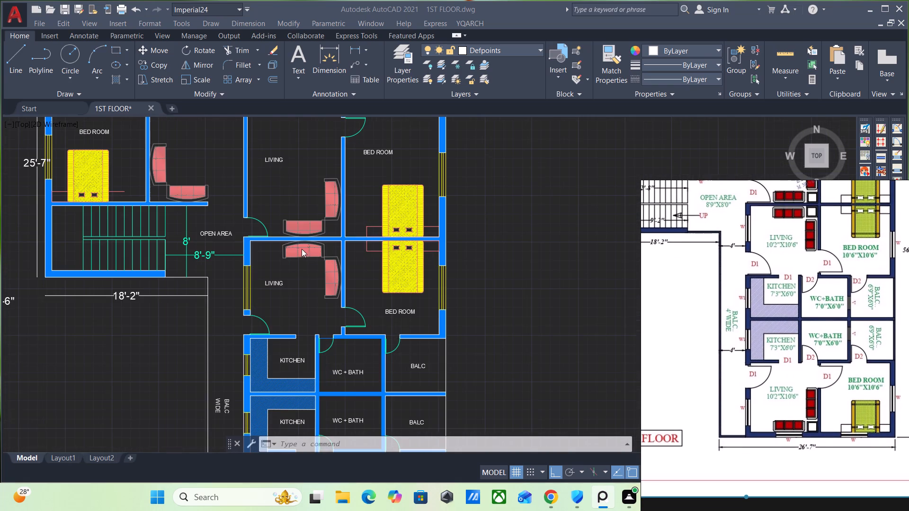
pyautogui.click(344, 215)
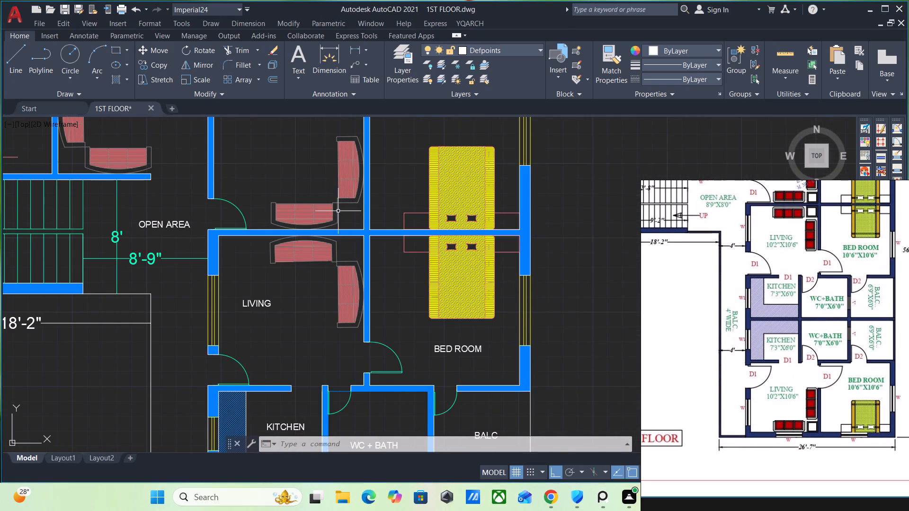
pyautogui.click(344, 215)
pyautogui.click(310, 185)
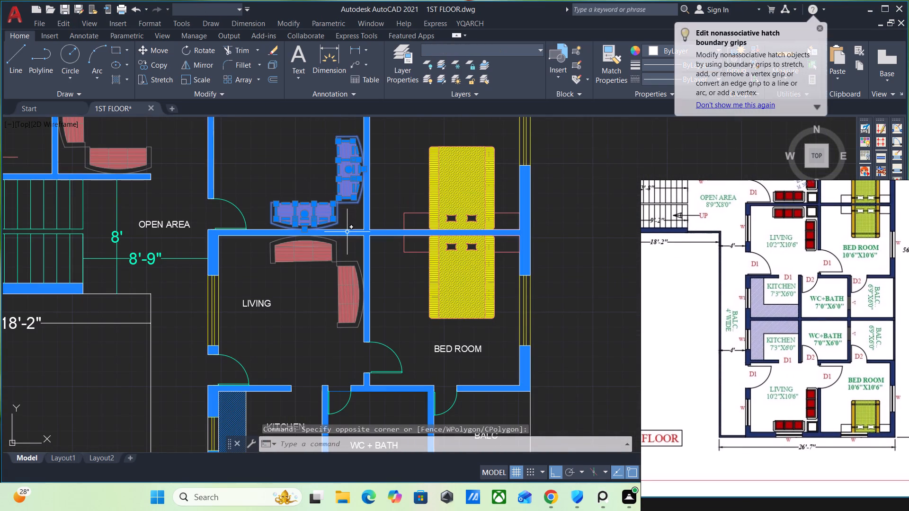
pyautogui.write('CO')
pyautogui.press('Return')
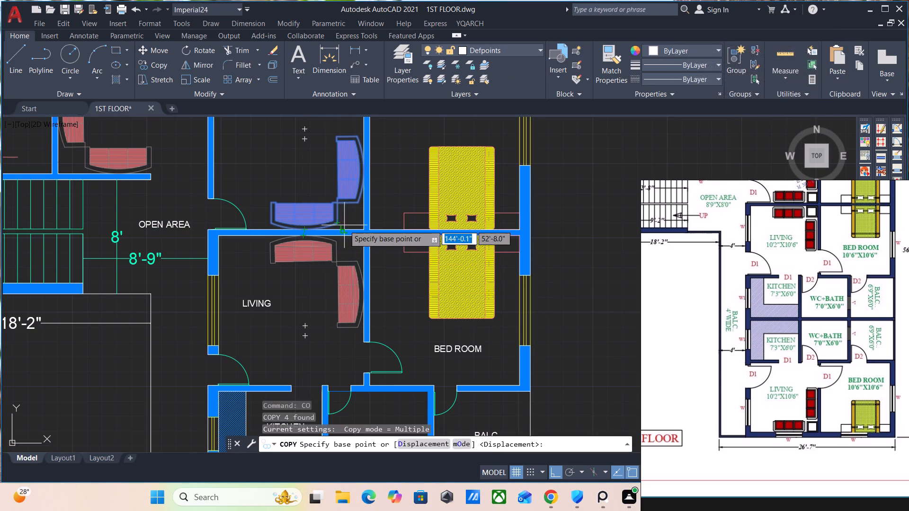
pyautogui.click(365, 175)
pyautogui.scroll(-2, 361, 317)
pyautogui.moveTo(364, 334); pyautogui.dragTo(373, 180, button='middle')
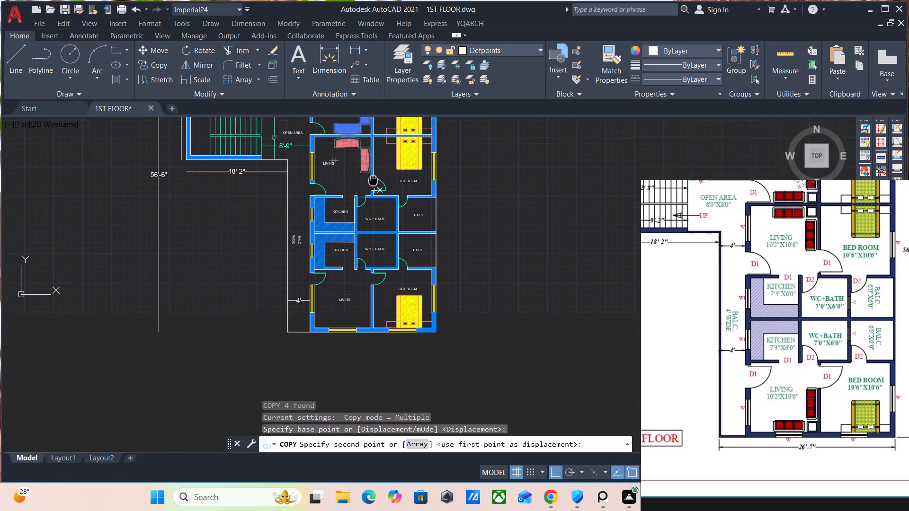
pyautogui.moveTo(373, 180); pyautogui.dragTo(376, 160, button='middle')
pyautogui.scroll(3, 370, 282)
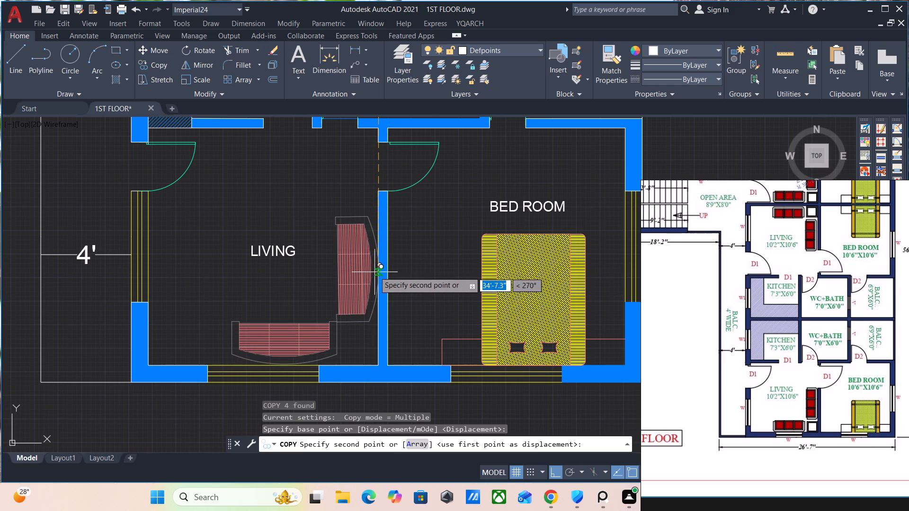
pyautogui.click(375, 271)
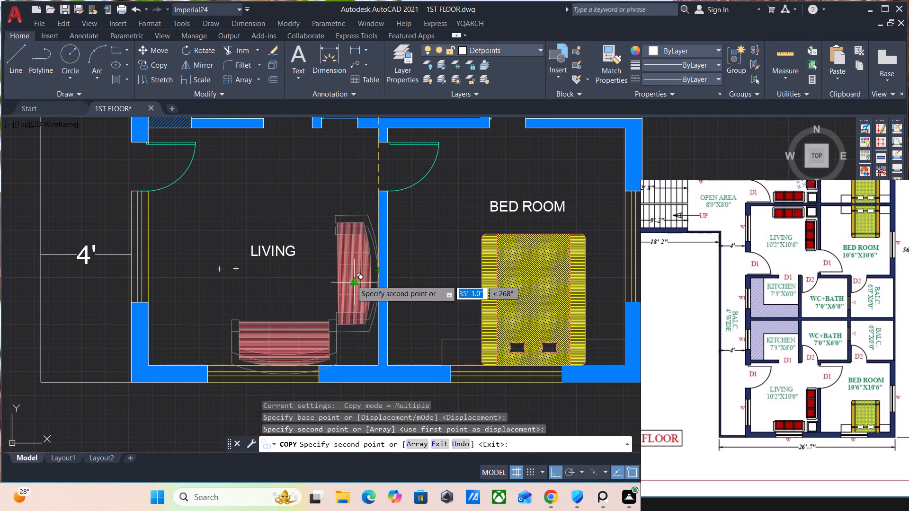
pyautogui.press('Escape')
# Save the first-floor drawing.
pyautogui.scroll(-2, 407, 258)
pyautogui.moveTo(419, 263); pyautogui.dragTo(396, 417, button='middle')
pyautogui.scroll(-1, 457, 312)
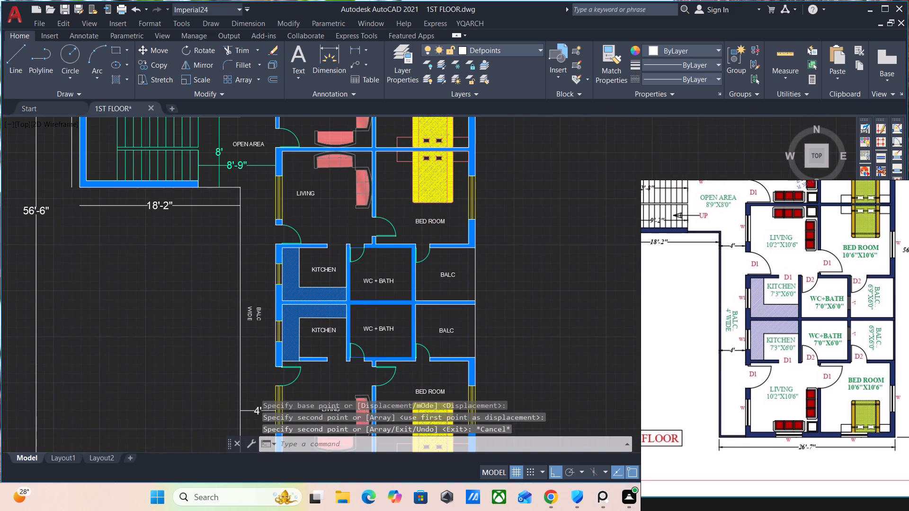
pyautogui.hotkey('ctrl', 's')
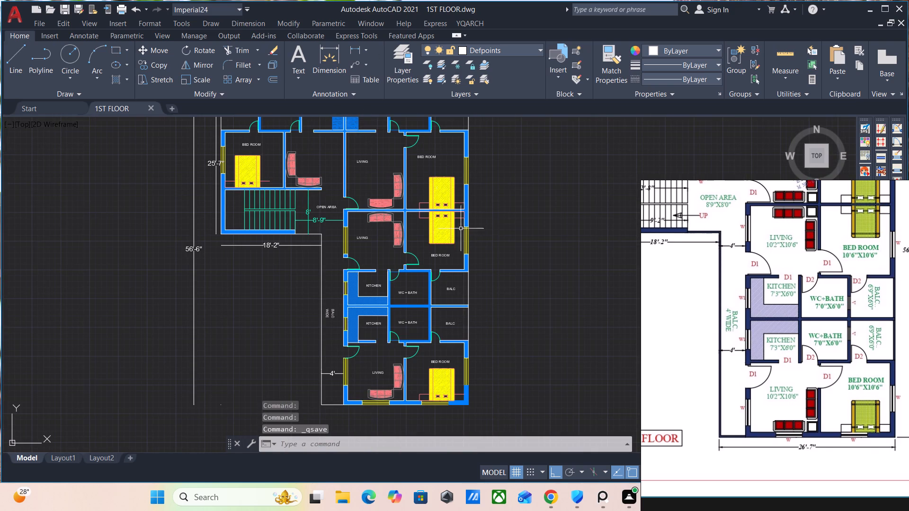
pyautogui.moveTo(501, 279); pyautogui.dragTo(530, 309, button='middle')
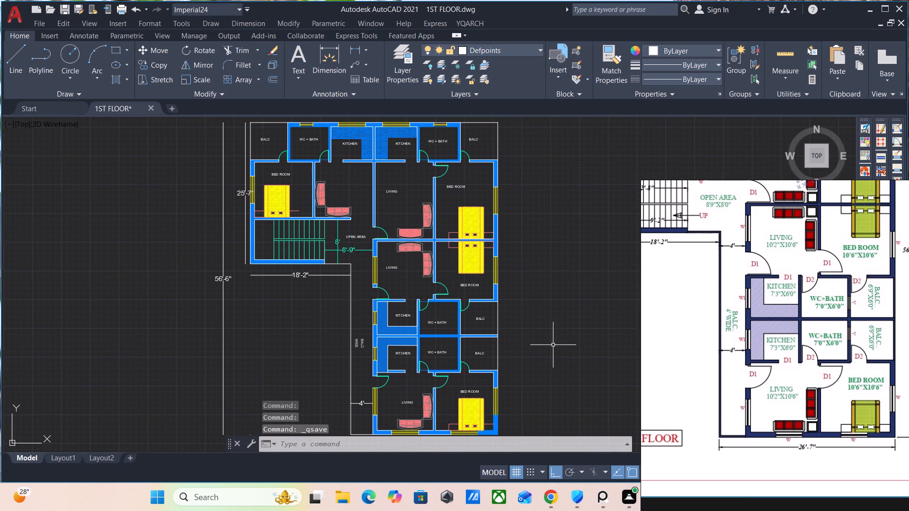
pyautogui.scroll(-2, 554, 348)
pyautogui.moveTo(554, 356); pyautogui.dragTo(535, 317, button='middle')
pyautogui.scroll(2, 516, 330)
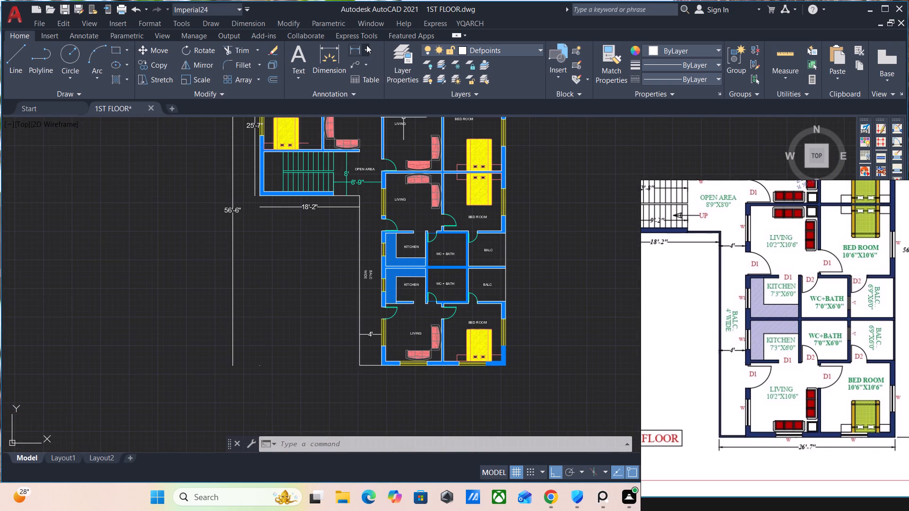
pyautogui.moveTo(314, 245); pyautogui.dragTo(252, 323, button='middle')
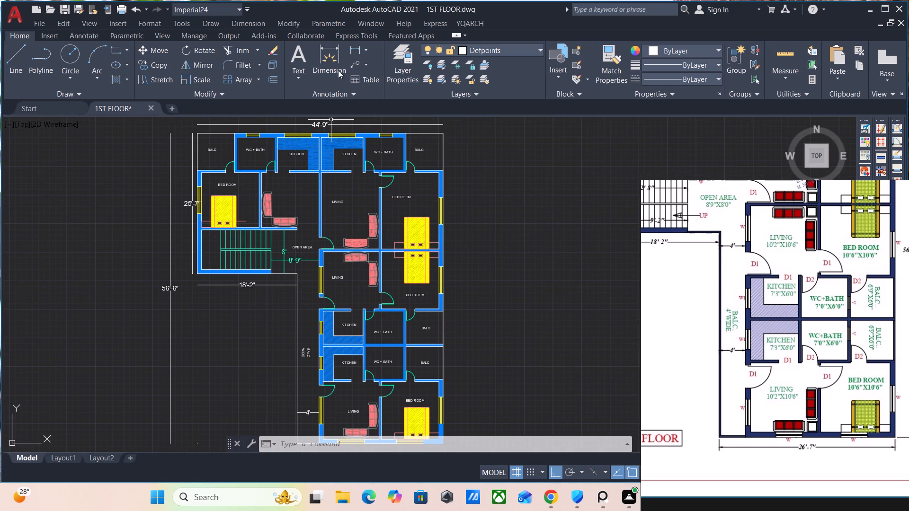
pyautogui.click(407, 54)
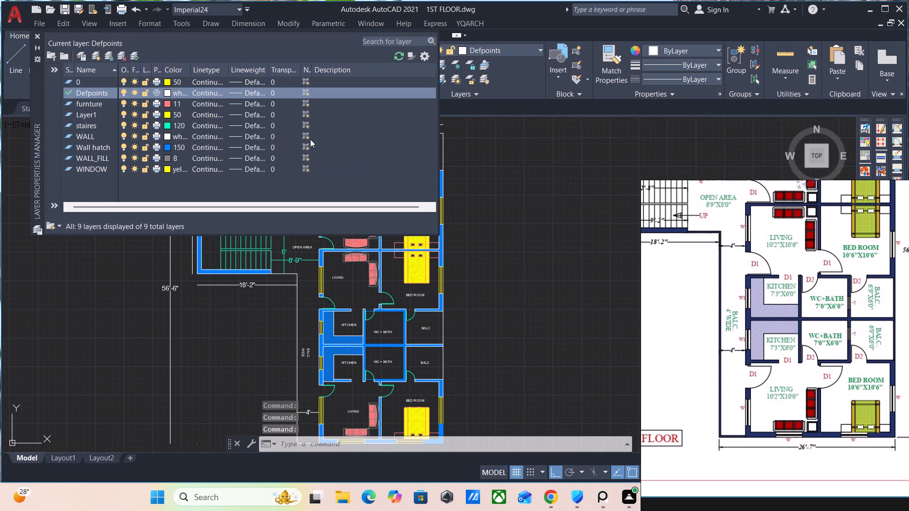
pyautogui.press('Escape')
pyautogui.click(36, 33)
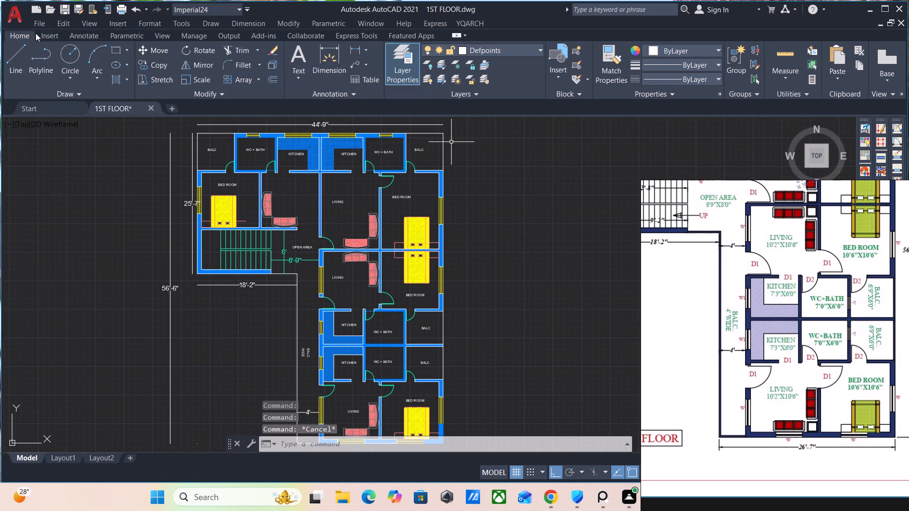
# Add a linear dimension across the plan's full southern width, including the side balcony, placed about 10" below the south wall.
pyautogui.click(356, 47)
pyautogui.scroll(-2, 495, 348)
pyautogui.moveTo(496, 365); pyautogui.dragTo(488, 290, button='middle')
pyautogui.scroll(4, 472, 309)
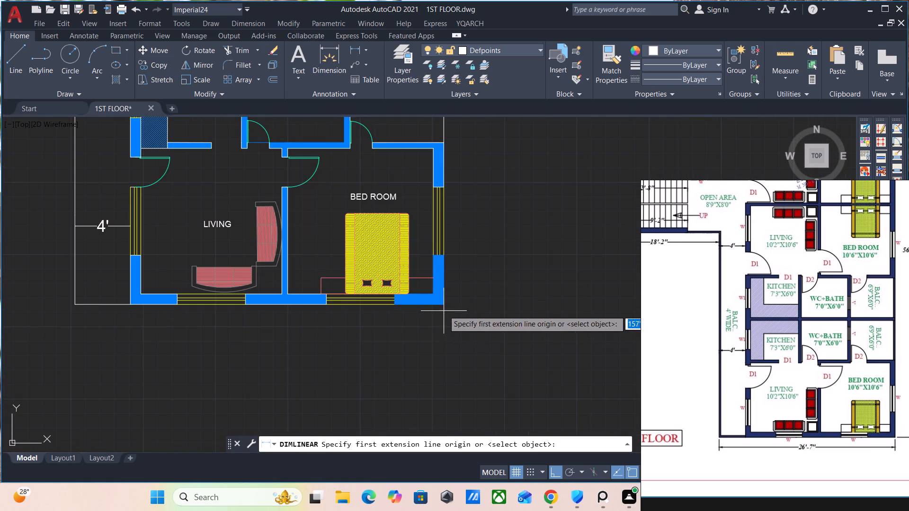
pyautogui.click(442, 303)
pyautogui.click(72, 302)
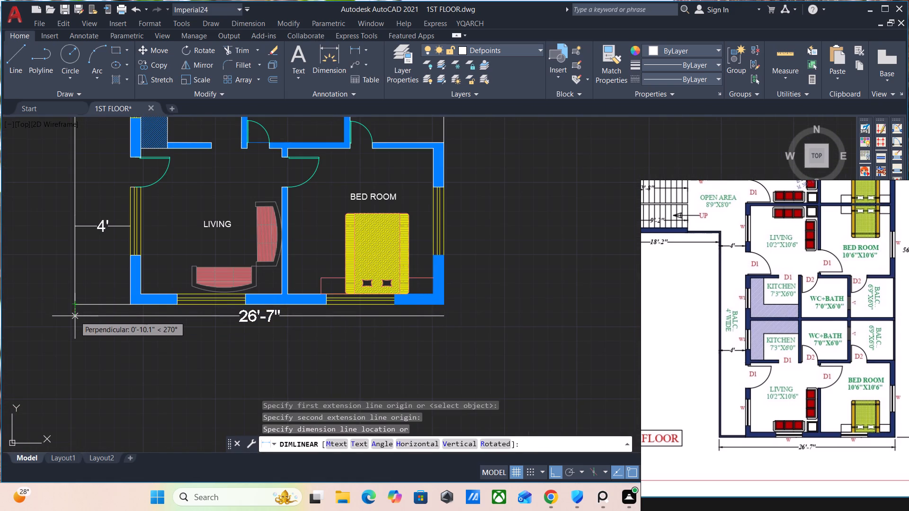
pyautogui.click(74, 316)
# Save the first-floor drawing.
pyautogui.scroll(-1, 493, 280)
pyautogui.moveTo(485, 288); pyautogui.dragTo(463, 315, button='middle')
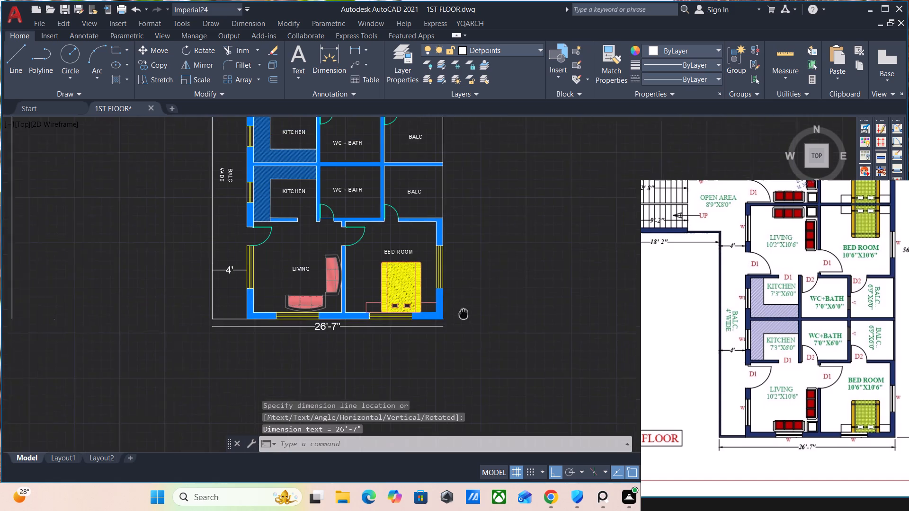
pyautogui.moveTo(463, 315); pyautogui.dragTo(371, 383, button='middle')
pyautogui.scroll(-2, 417, 259)
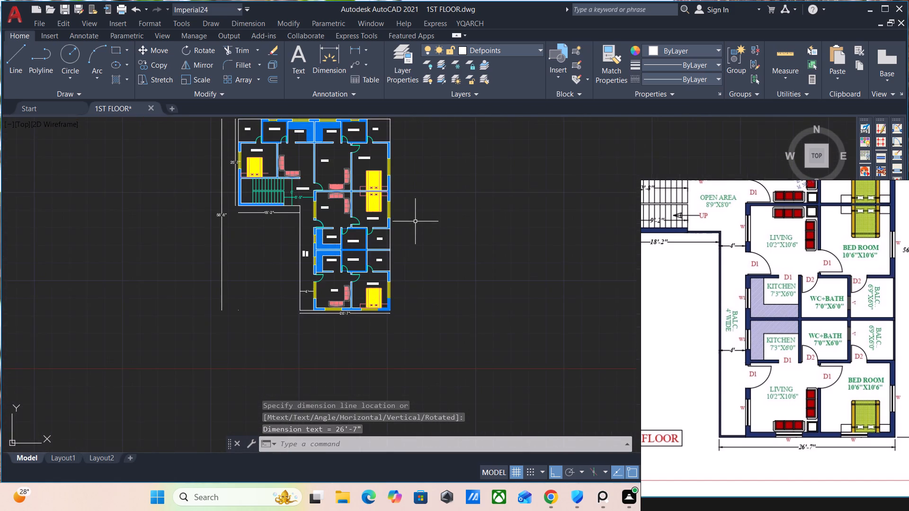
pyautogui.moveTo(413, 229); pyautogui.dragTo(406, 344, button='middle')
pyautogui.scroll(2, 399, 288)
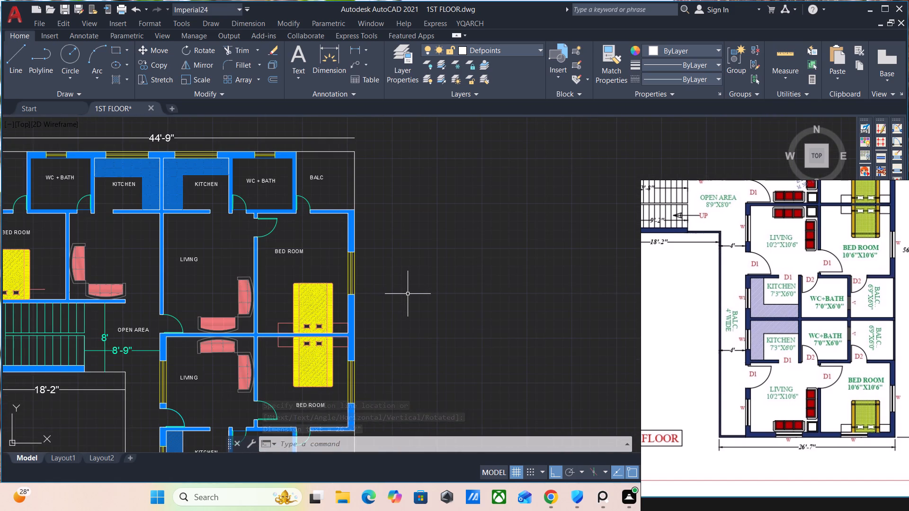
pyautogui.hotkey('ctrl', 's')
pyautogui.hotkey('ctrl', 's')
# Write the title "1ST FLOOR" as single-line text below the southern width dimension, larger than the room names and with rotation 0.
pyautogui.scroll(-3, 409, 294)
pyautogui.moveTo(438, 333); pyautogui.dragTo(455, 303, button='middle')
pyautogui.scroll(1, 449, 302)
pyautogui.scroll(-1, 703, 392)
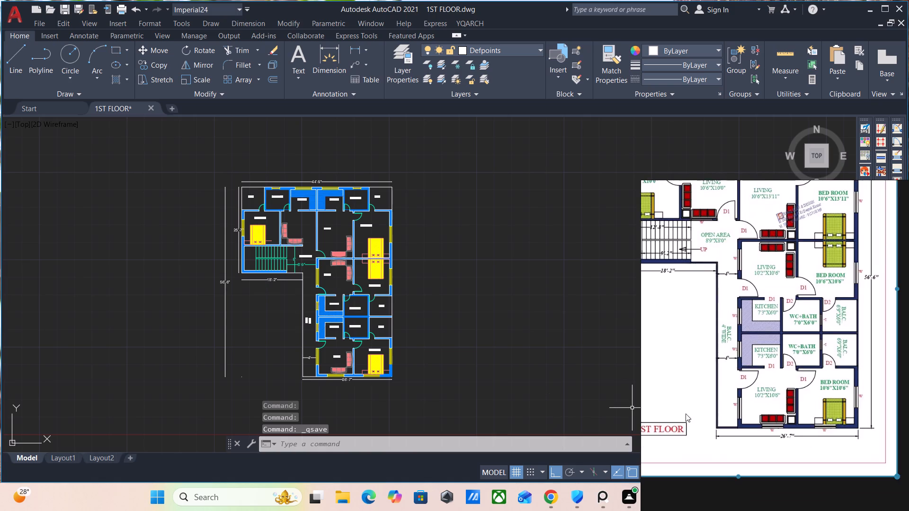
pyautogui.moveTo(695, 416); pyautogui.dragTo(777, 405, button='middle')
pyautogui.moveTo(474, 337); pyautogui.dragTo(522, 295, button='middle')
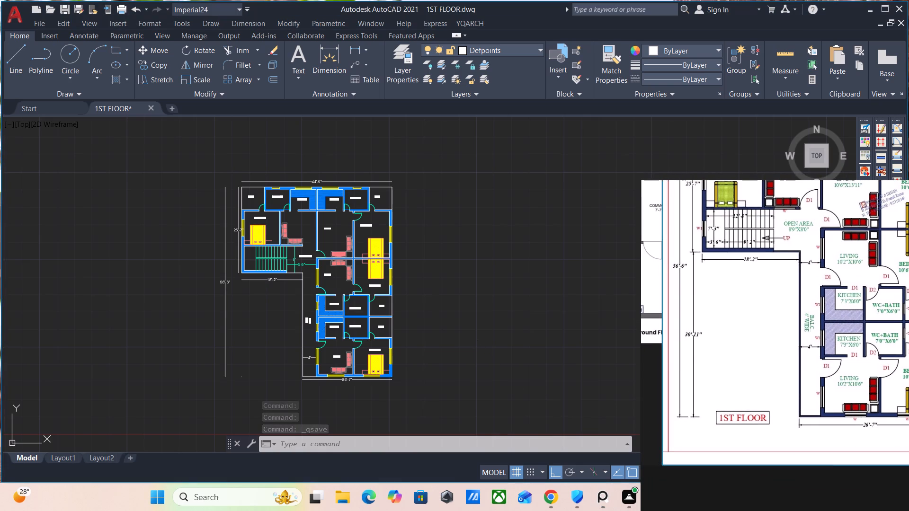
pyautogui.moveTo(471, 310); pyautogui.dragTo(533, 257, button='middle')
pyautogui.scroll(1, 487, 313)
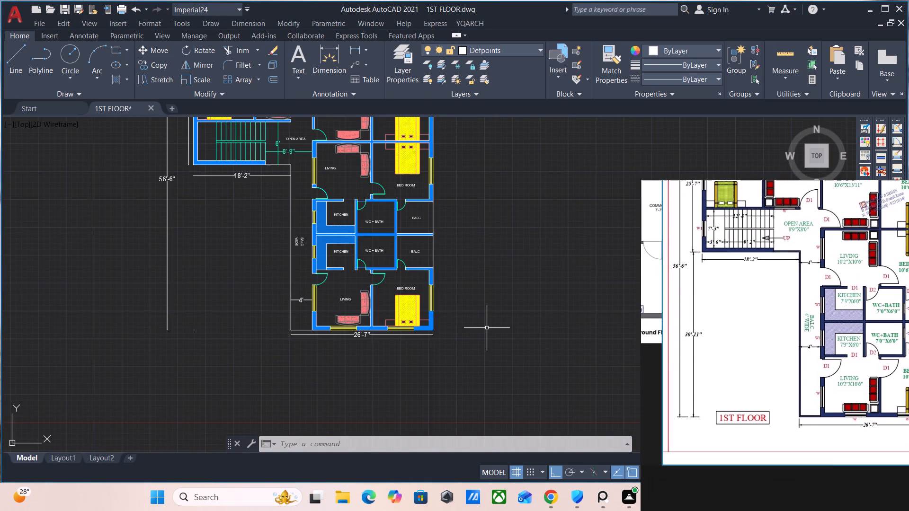
pyautogui.press('t')
pyautogui.press('e')
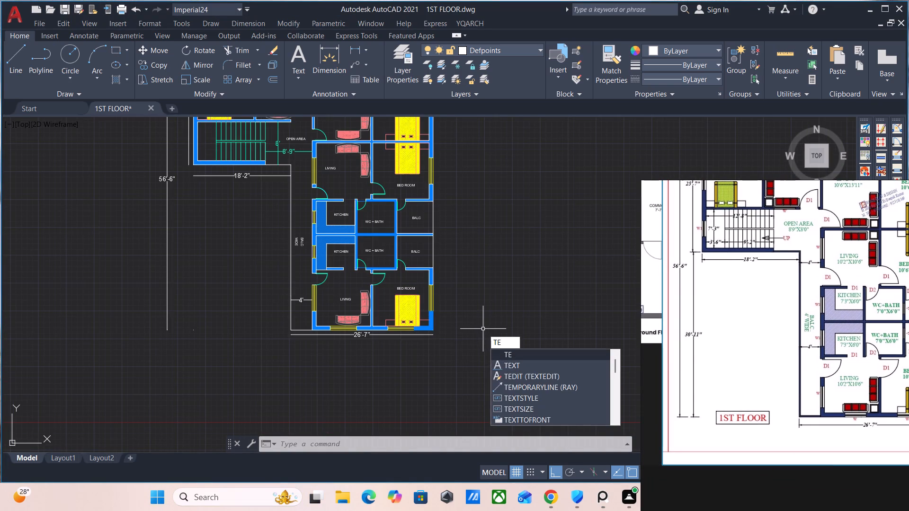
pyautogui.click(507, 361)
pyautogui.scroll(2, 378, 359)
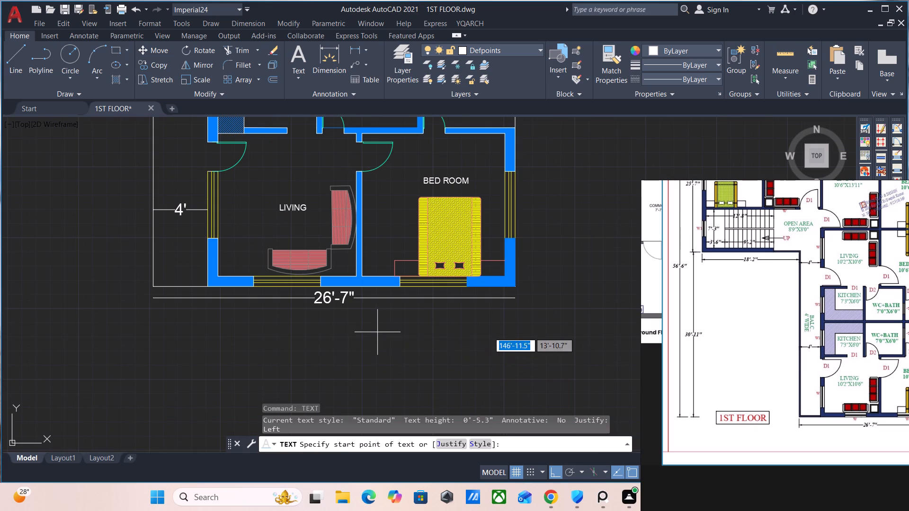
pyautogui.click(377, 332)
pyautogui.click(399, 331)
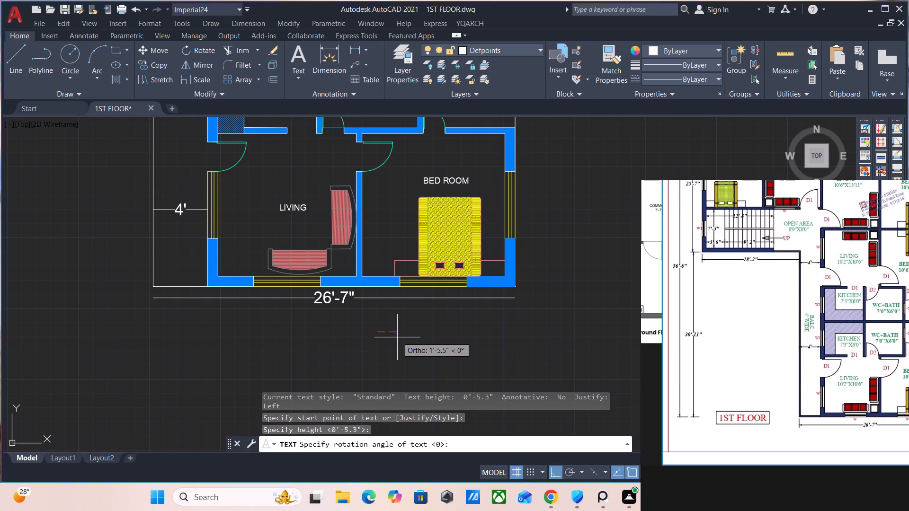
pyautogui.press('0')
pyautogui.press('Return')
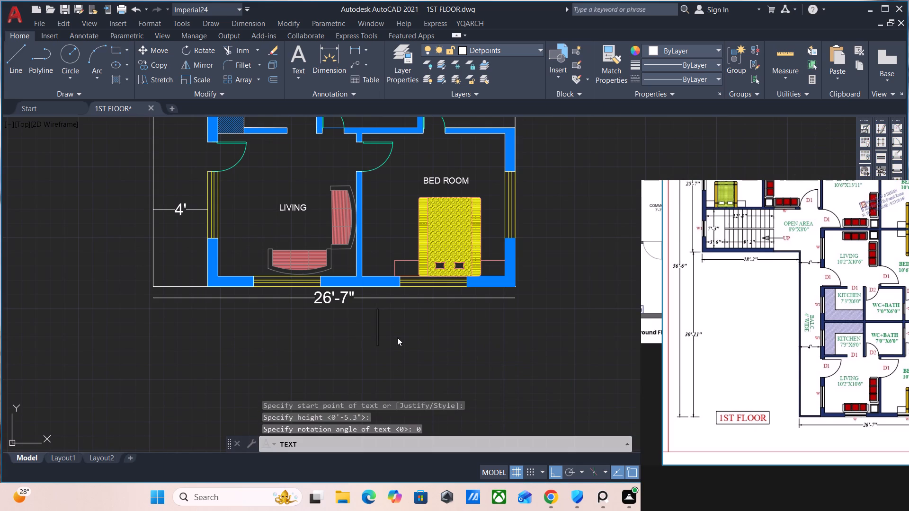
pyautogui.write('1ST')
pyautogui.press('space')
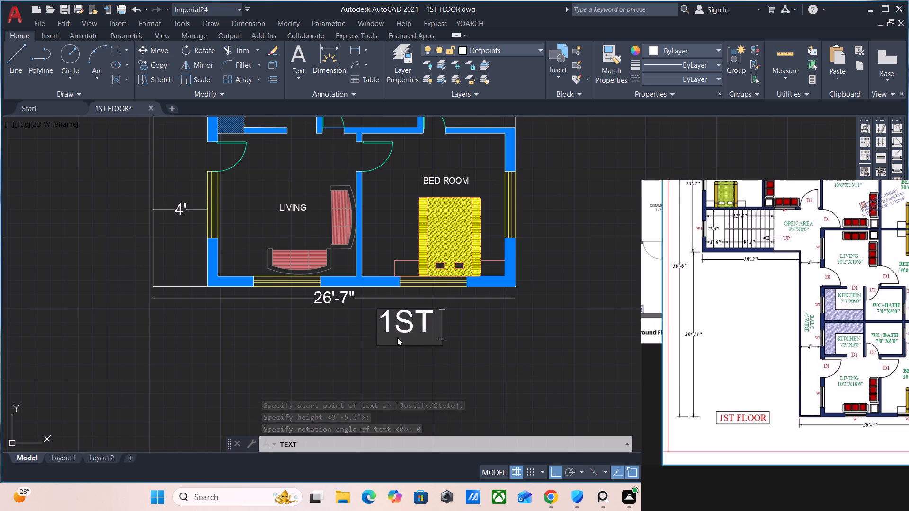
pyautogui.write('FLOOR')
pyautogui.press('Return')
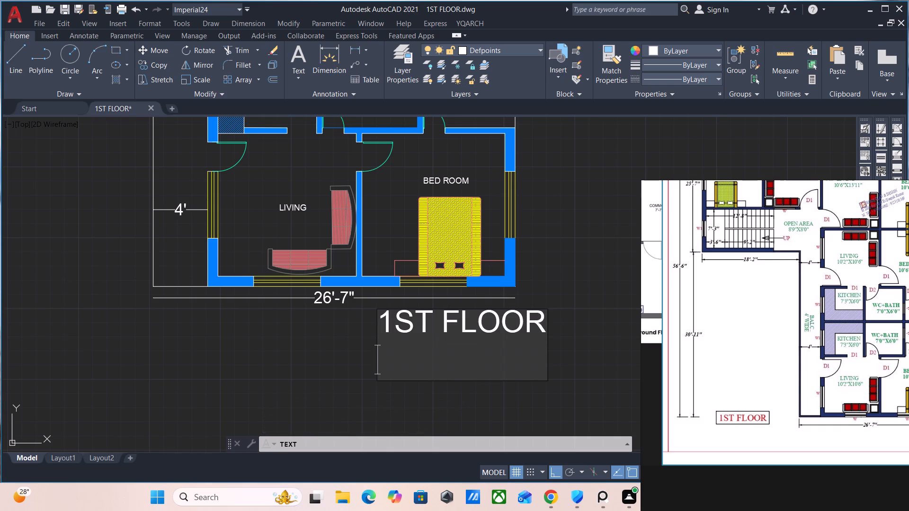
pyautogui.press('Escape')
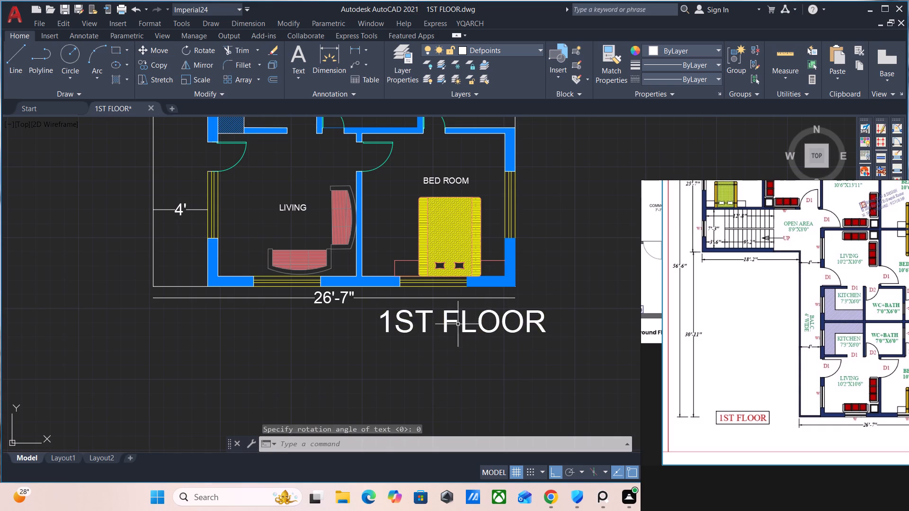
# Move the 1ST FLOOR title slightly southwest with Ortho off, clear of the southern width dimension.
pyautogui.click(458, 322)
pyautogui.press('m')
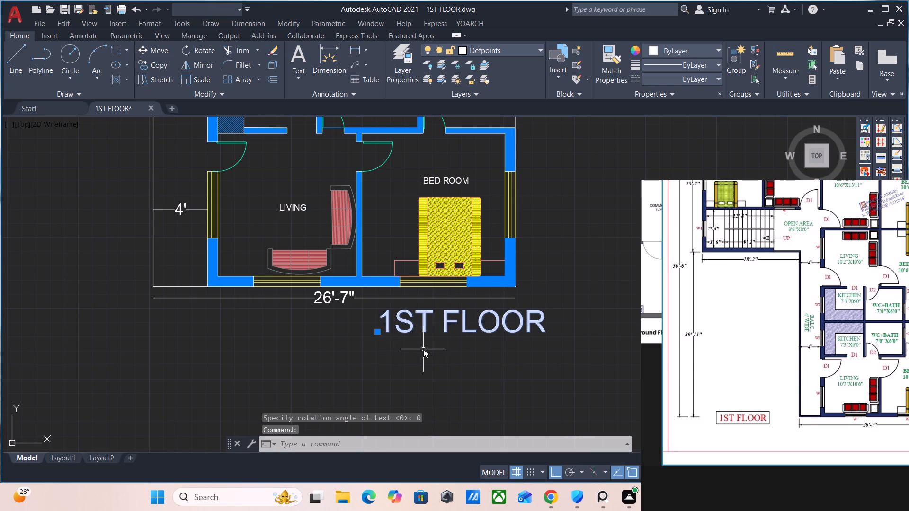
pyautogui.press('Return')
pyautogui.click(378, 332)
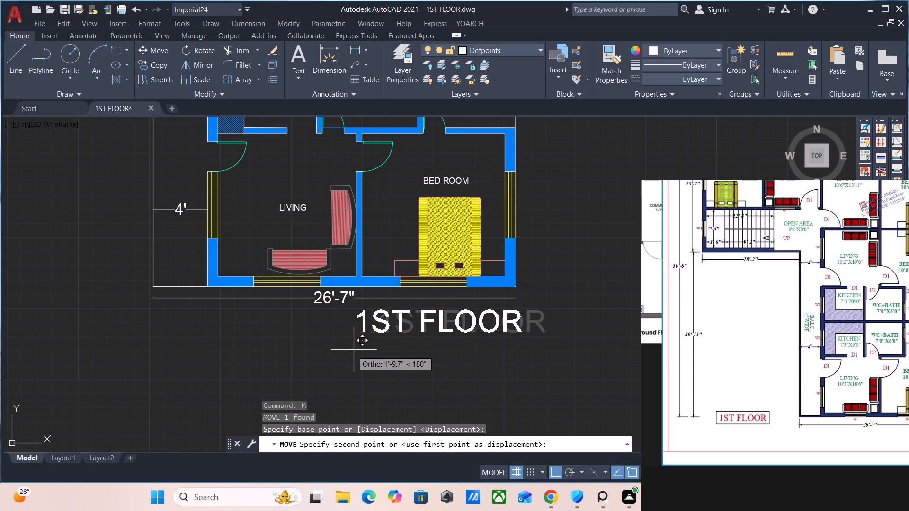
pyautogui.press('F8')
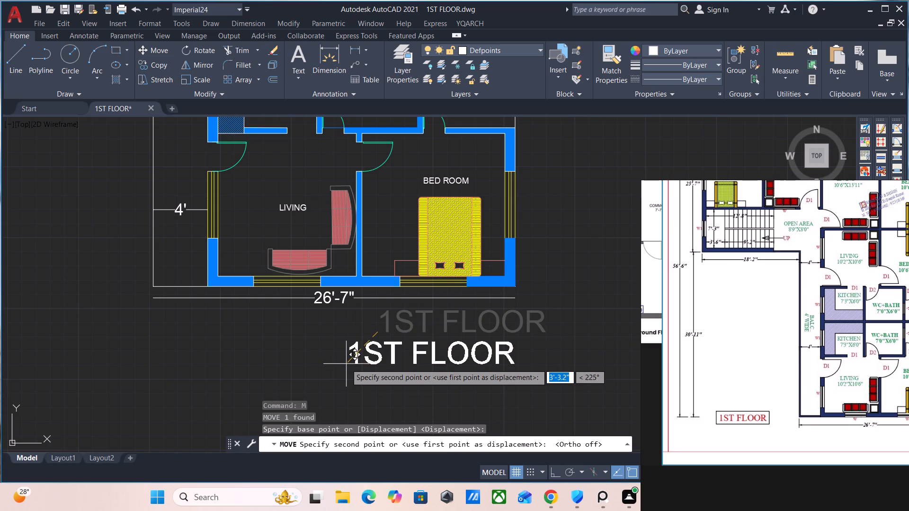
pyautogui.click(339, 357)
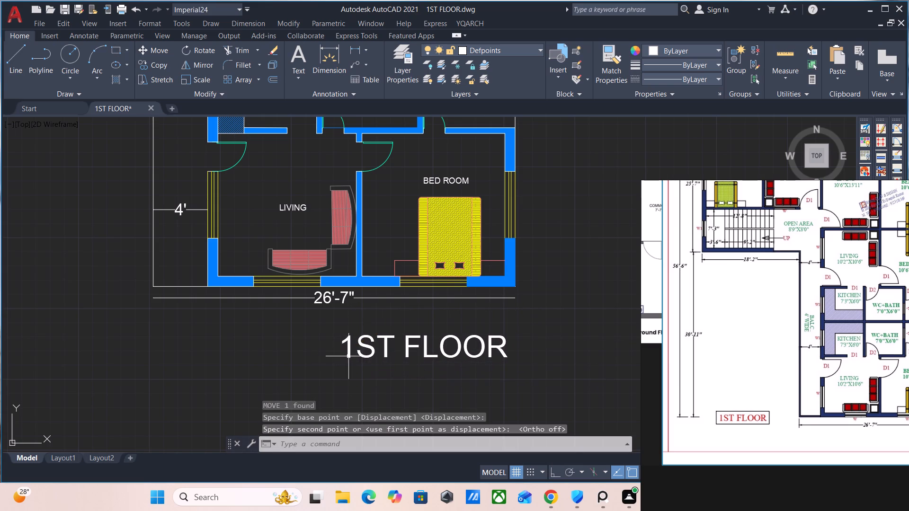
# Save the first-floor drawing with its new title.
pyautogui.scroll(-1, 496, 322)
pyautogui.moveTo(493, 335); pyautogui.dragTo(468, 380, button='middle')
pyautogui.scroll(-2, 491, 360)
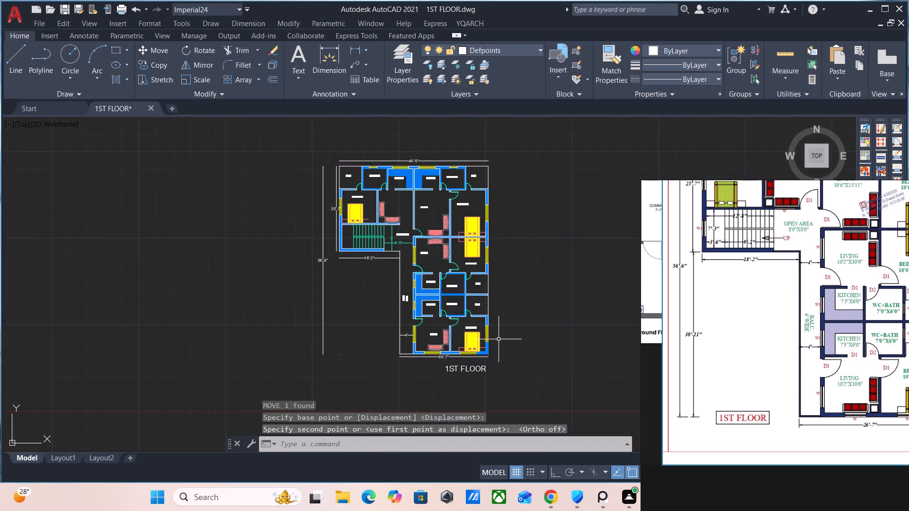
pyautogui.scroll(1, 500, 336)
pyautogui.moveTo(507, 335); pyautogui.dragTo(530, 364, button='middle')
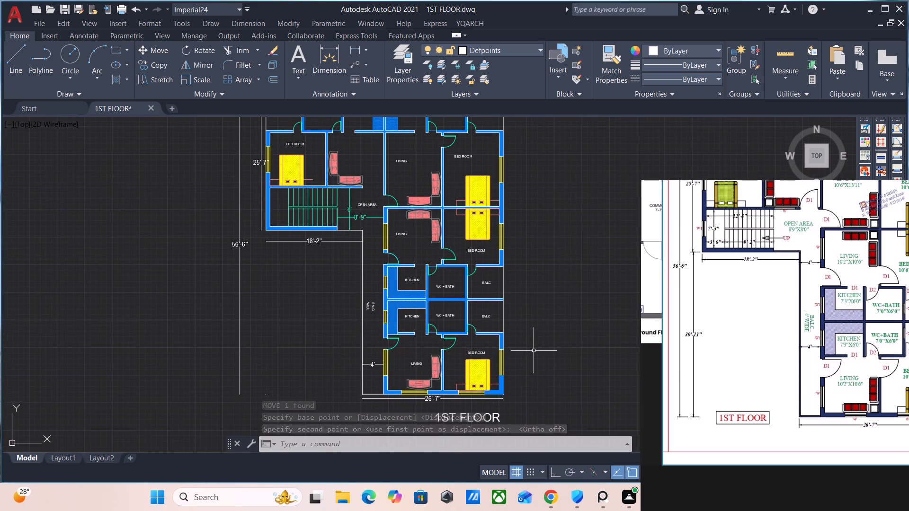
pyautogui.hotkey('ctrl', 's')
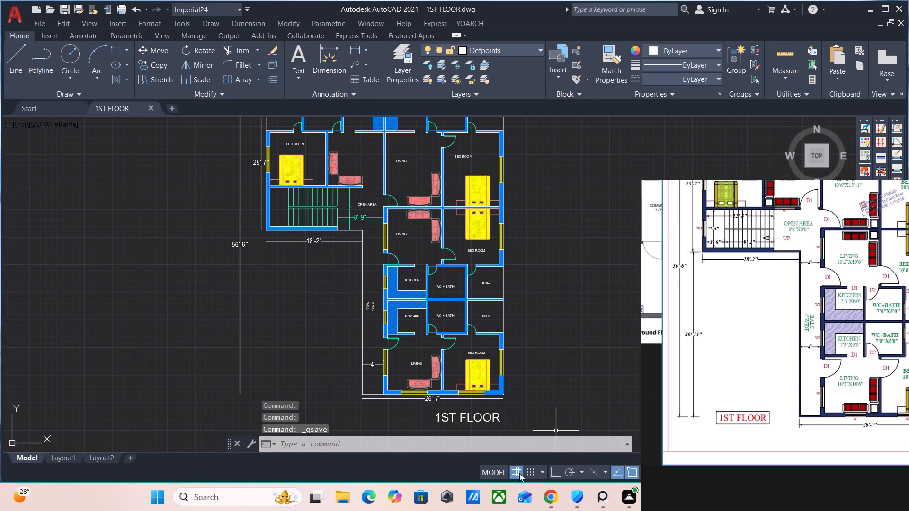
# Turn off the background grid display.
pyautogui.click(517, 472)
# Switch the workspace to the Clean Screen display to show the whole first-floor plan.
pyautogui.scroll(-1, 571, 283)
pyautogui.moveTo(564, 292); pyautogui.dragTo(556, 301, button='middle')
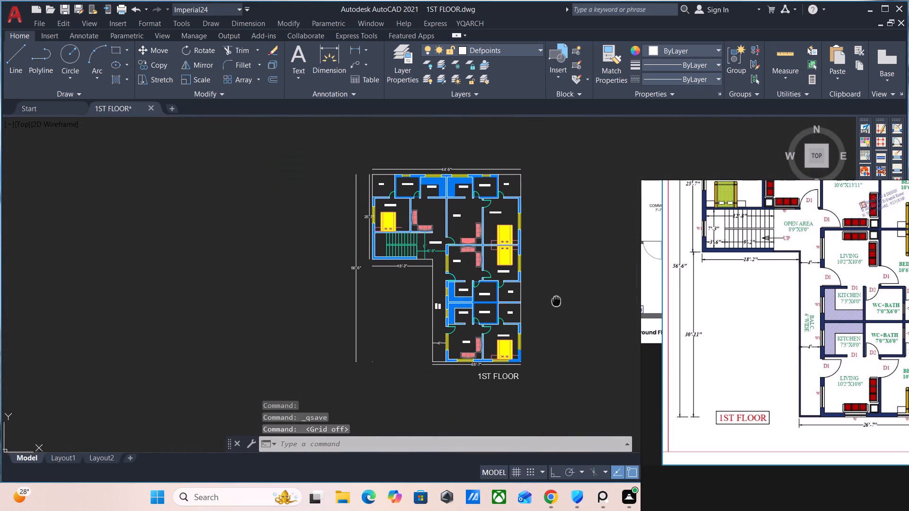
pyautogui.moveTo(556, 301); pyautogui.dragTo(555, 294, button='middle')
pyautogui.scroll(1, 554, 293)
pyautogui.moveTo(562, 296); pyautogui.dragTo(614, 320, button='middle')
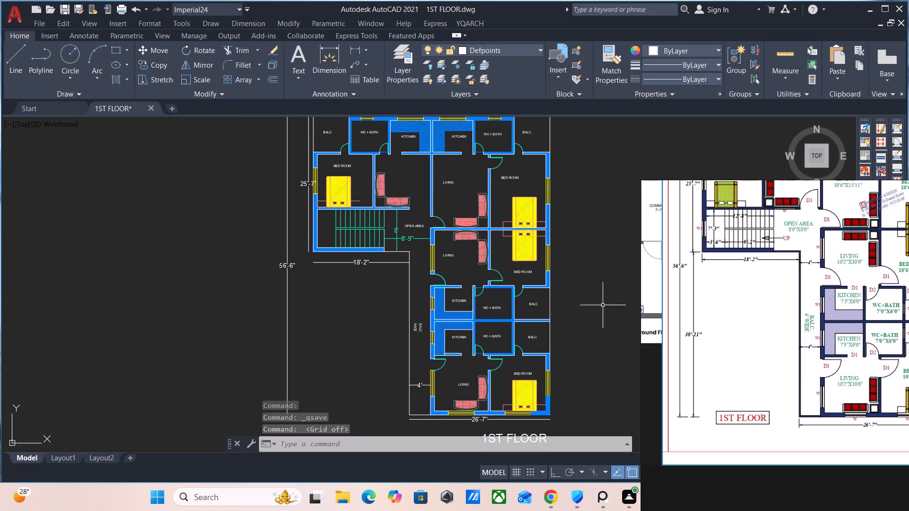
pyautogui.scroll(-1, 596, 300)
pyautogui.scroll(1, 600, 303)
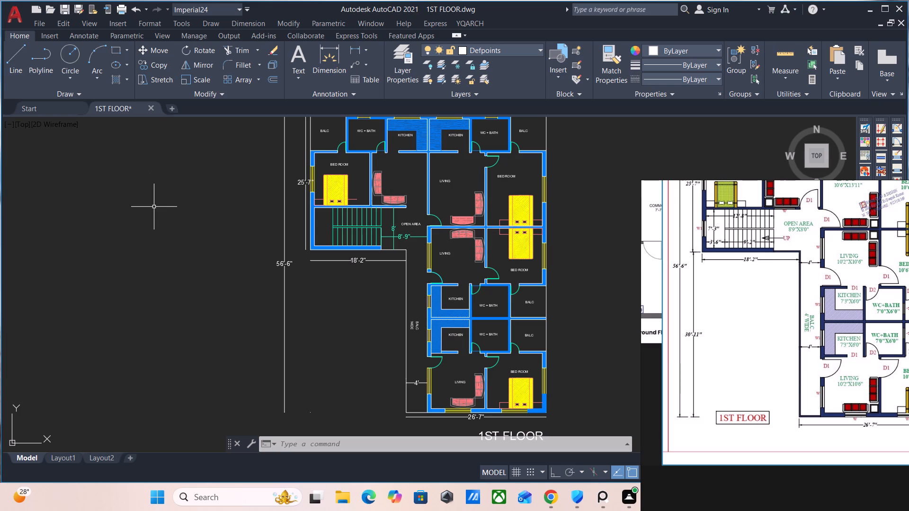
pyautogui.hotkey('ctrl', '0')
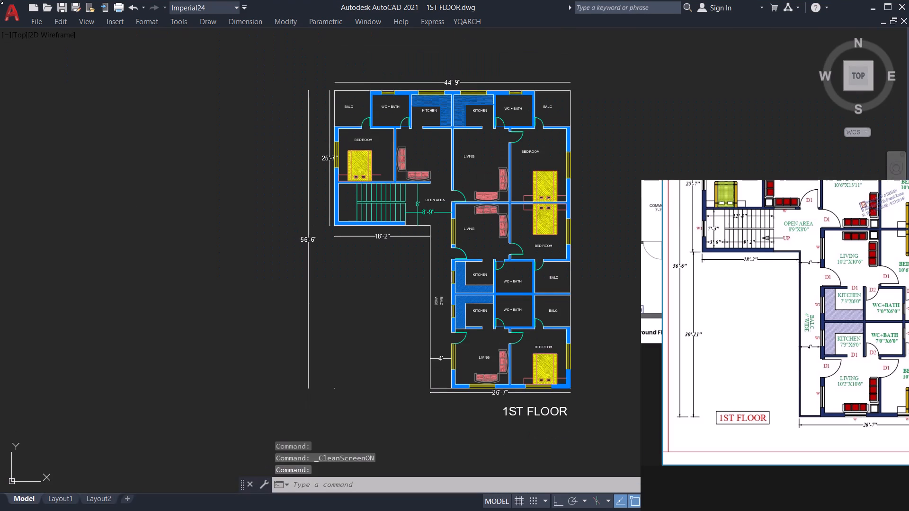
# Minimise the PureRef reference image window so that it no longer covers the drawing.
pyautogui.click(9, 14)
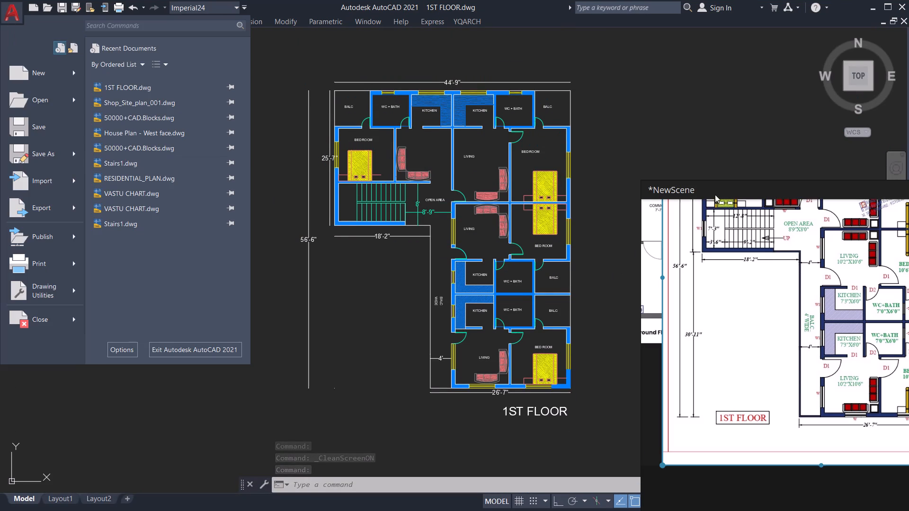
pyautogui.moveTo(880, 240); pyautogui.dragTo(753, 238, button='right')
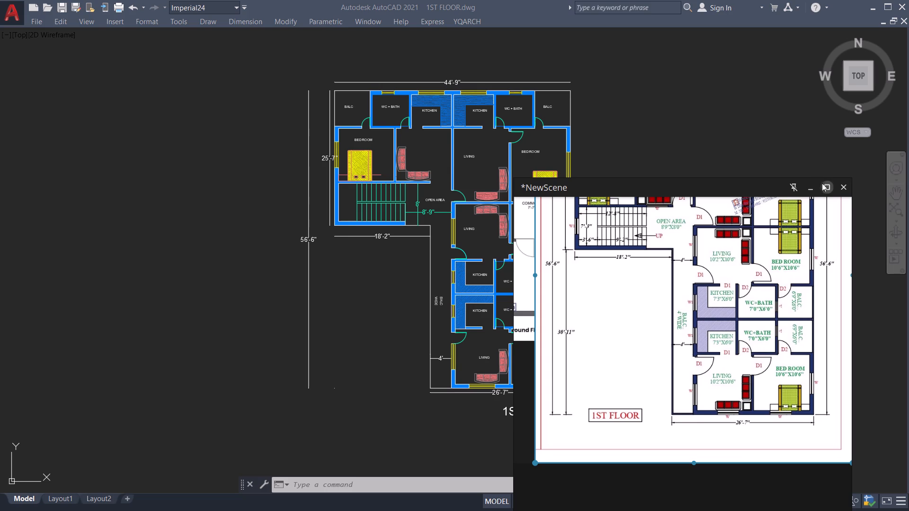
pyautogui.click(811, 189)
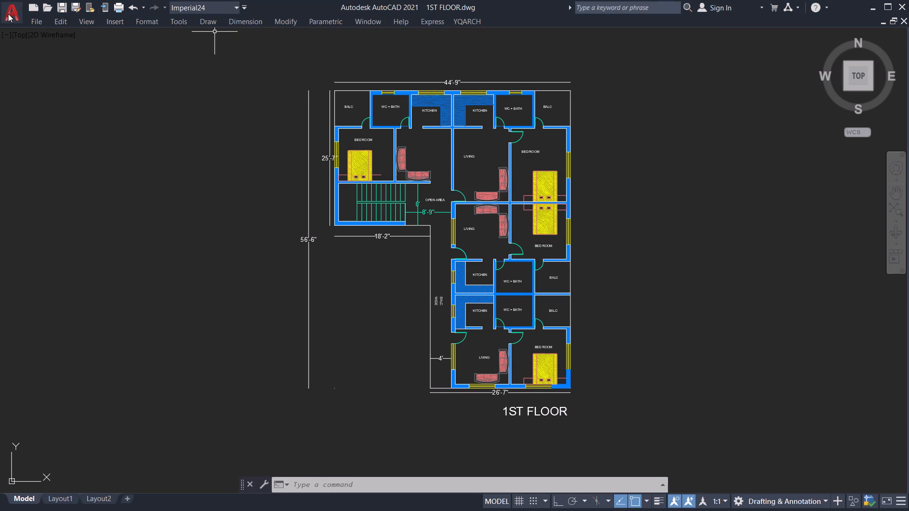
# Start plotting the model with the DWG To PDF.pc3 plotter on ISO A4 (297.00 x 210.00 MM) paper.
pyautogui.click(8, 14)
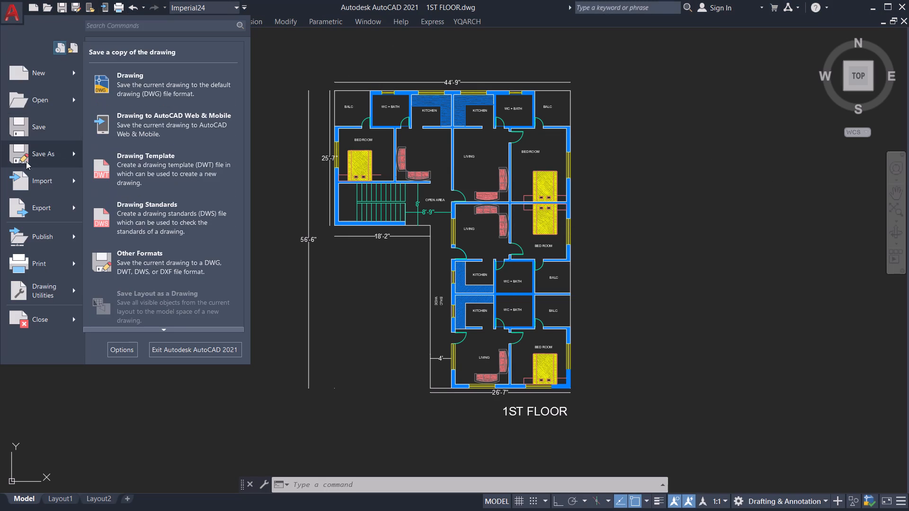
pyautogui.click(36, 265)
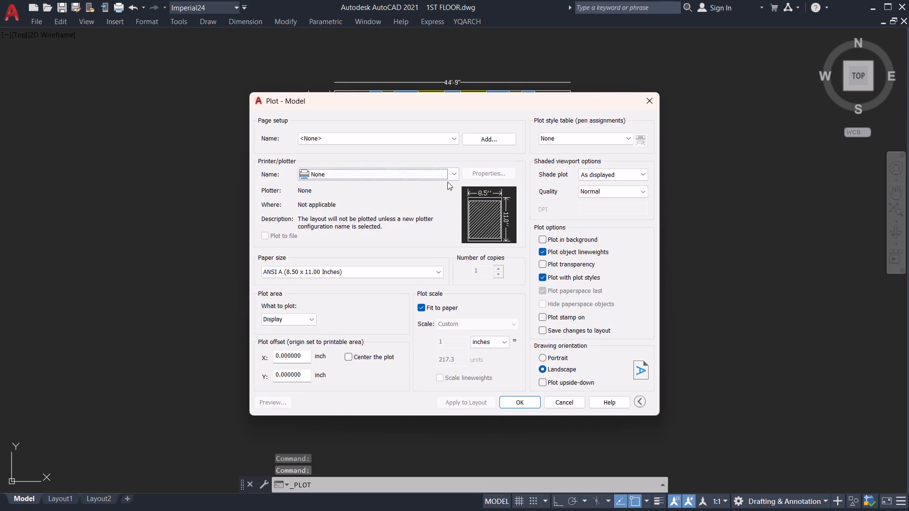
pyautogui.click(452, 176)
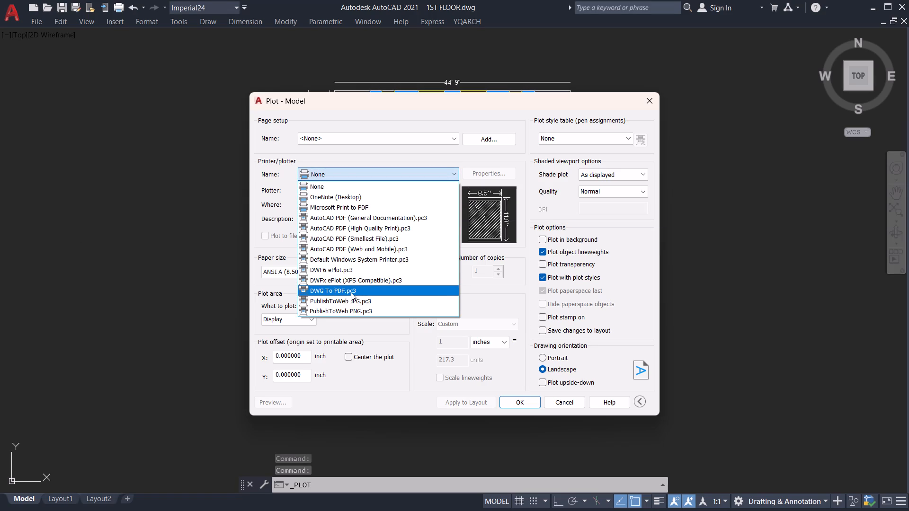
pyautogui.click(351, 292)
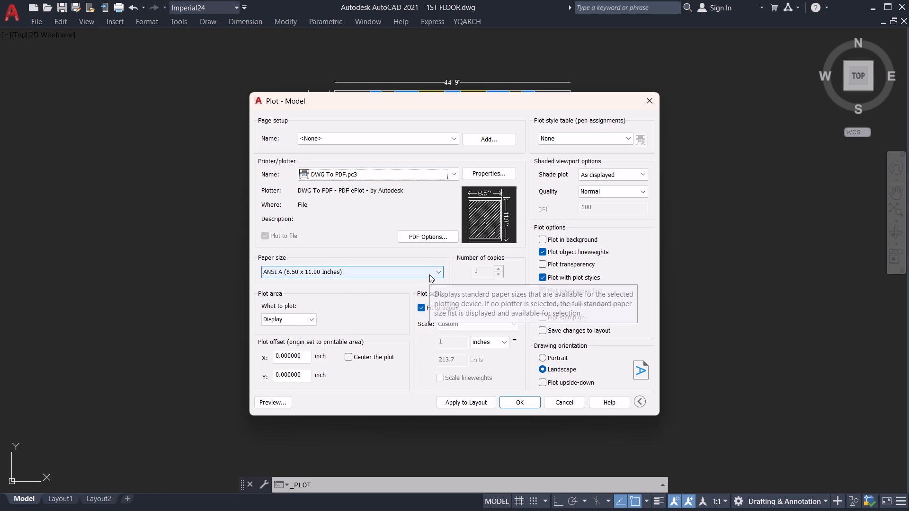
pyautogui.click(432, 274)
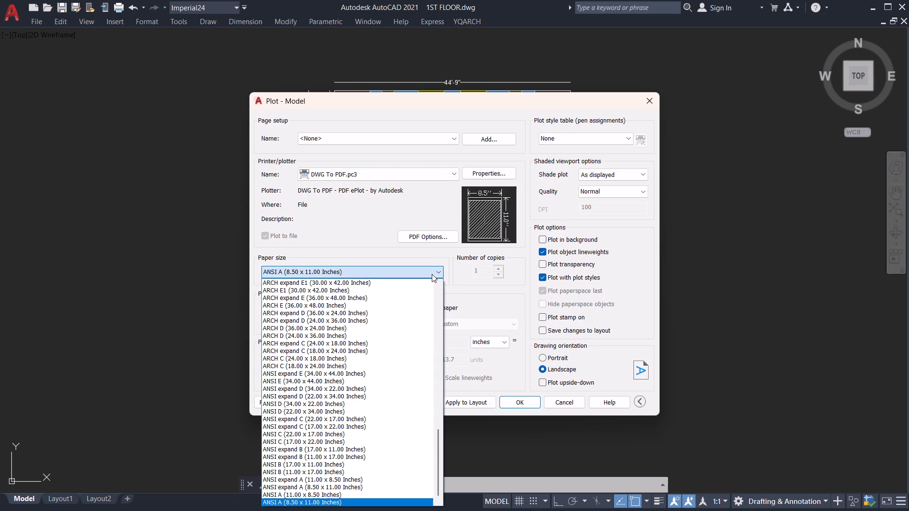
pyautogui.scroll(-3, 364, 374)
pyautogui.scroll(4, 362, 375)
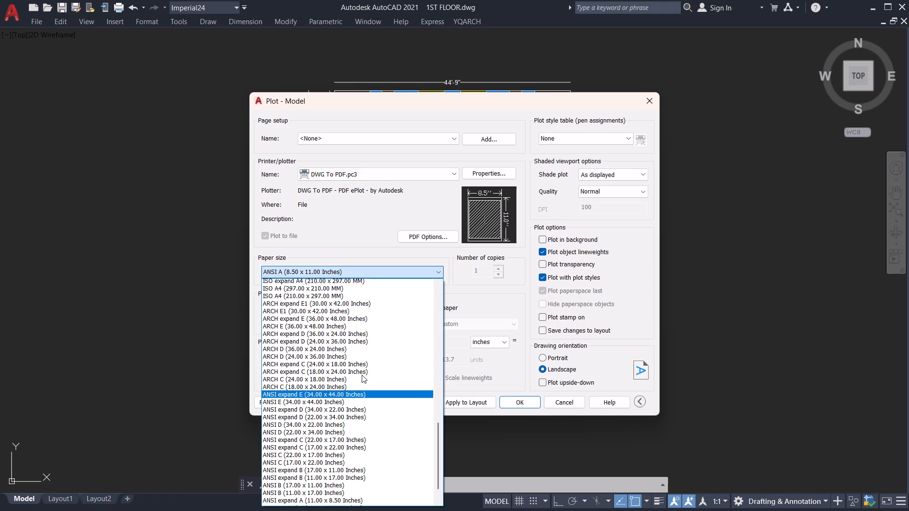
pyautogui.scroll(3, 362, 375)
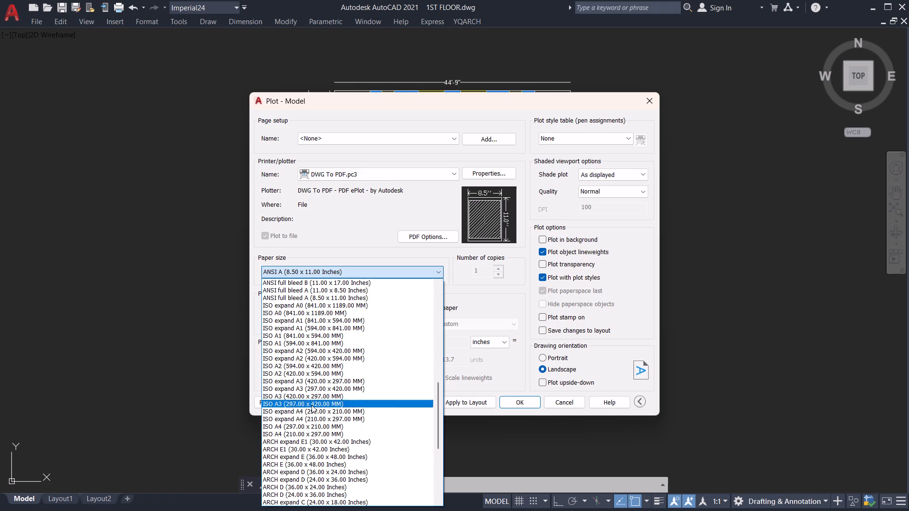
pyautogui.click(307, 425)
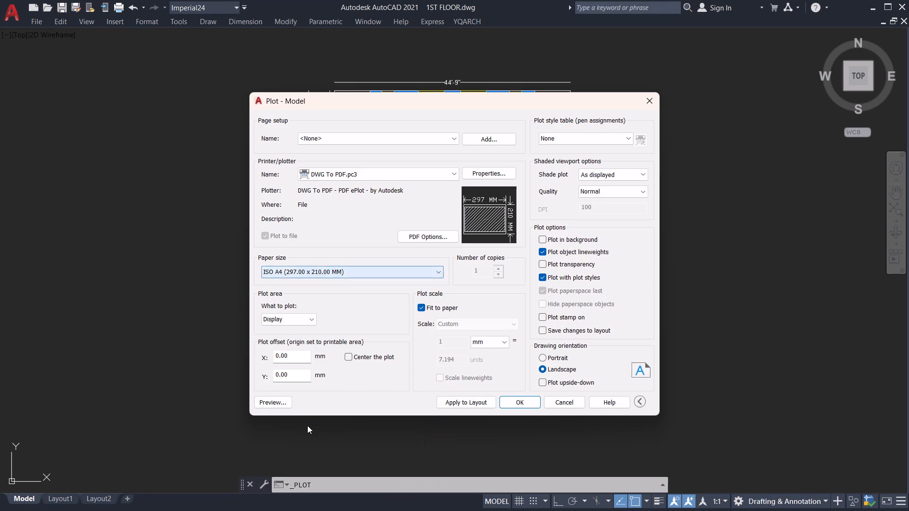
# Set the plot area to a window enclosing the whole first-floor plan, its outer dimensions and the 1ST FLOOR title.
pyautogui.click(311, 322)
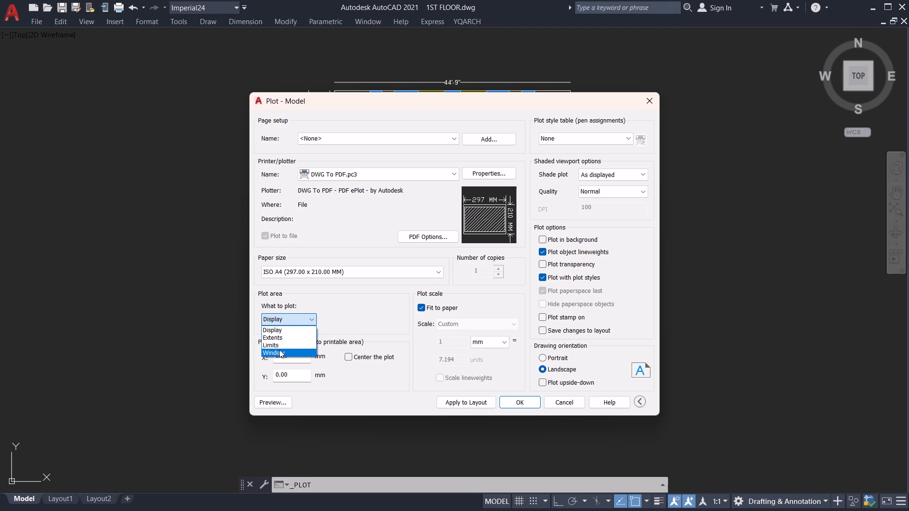
pyautogui.click(278, 351)
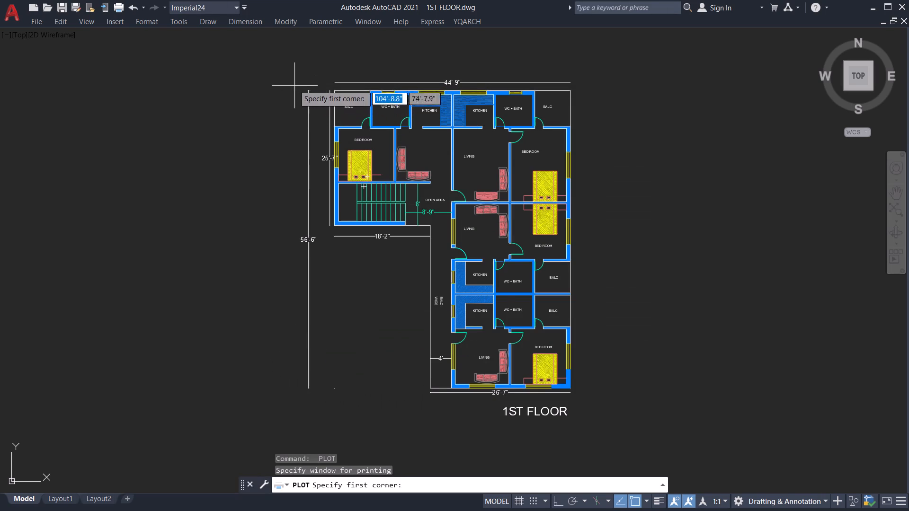
pyautogui.click(288, 65)
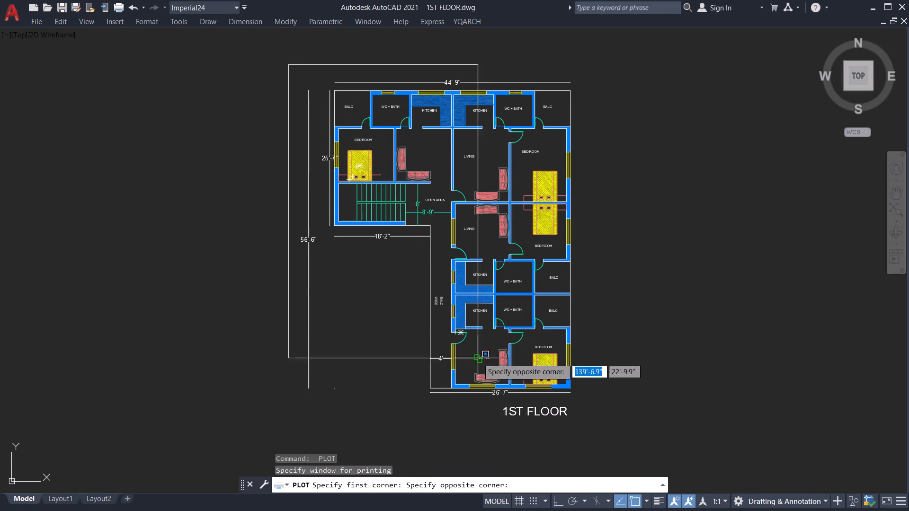
pyautogui.click(586, 425)
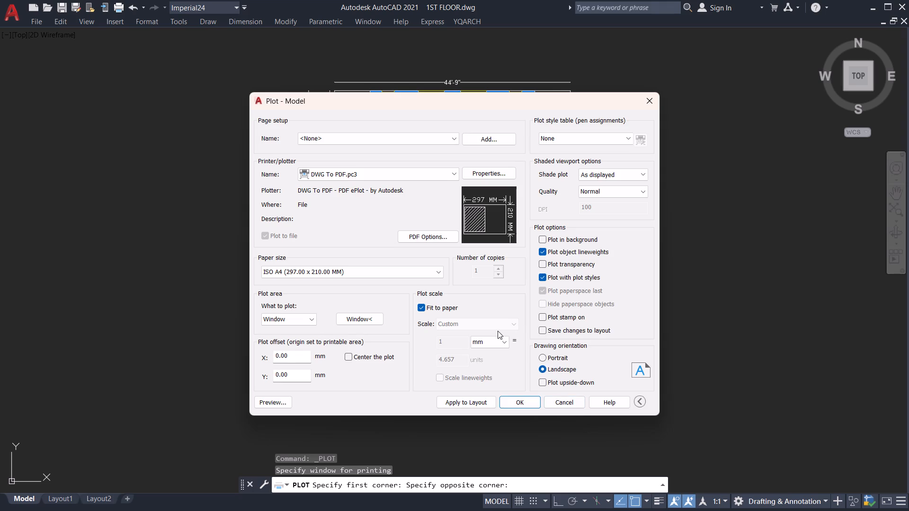
# Set the plot scale units to inches, keeping Fit to paper on.
pyautogui.click(504, 343)
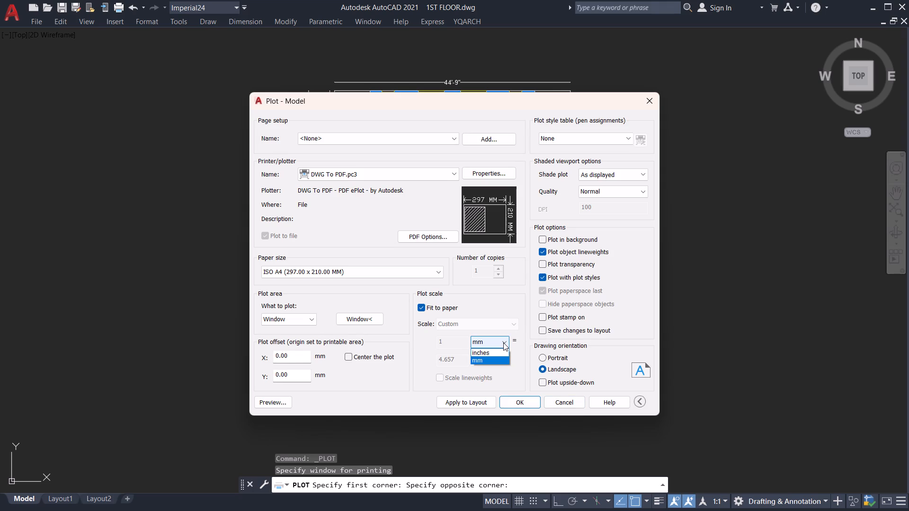
pyautogui.click(502, 352)
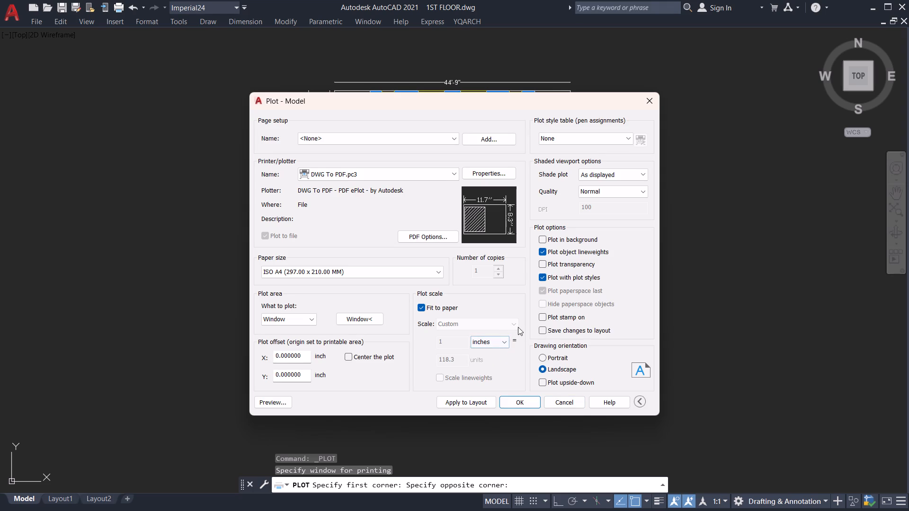
pyautogui.click(512, 324)
pyautogui.click(422, 304)
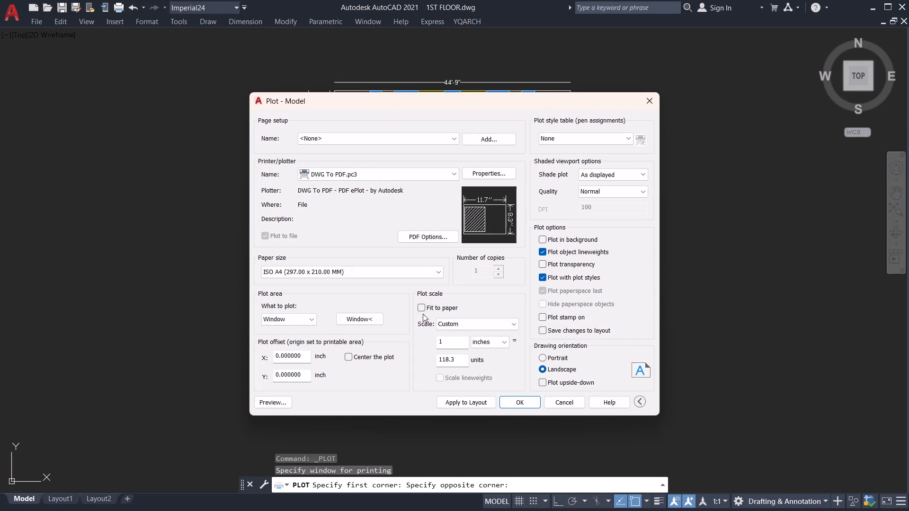
pyautogui.click(423, 310)
# Preview the plot to check how the plan sits on the sheet, and close the preview.
pyautogui.click(274, 403)
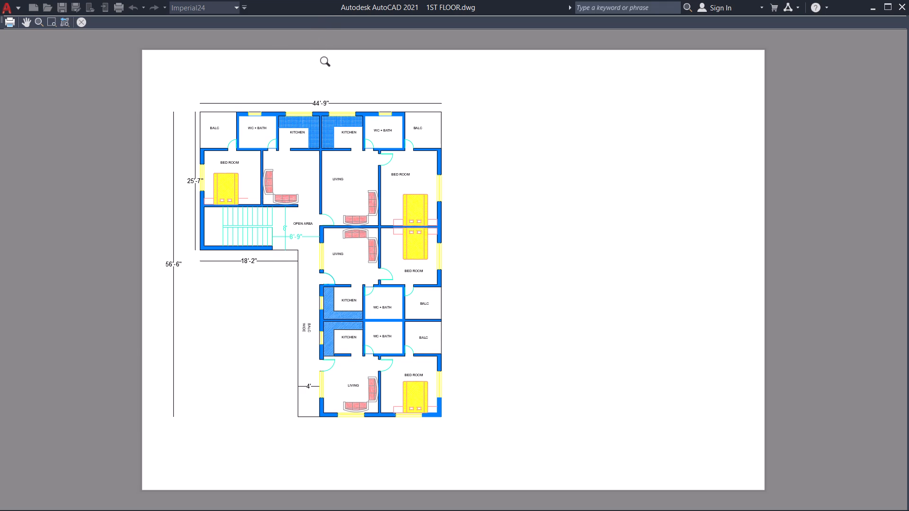
pyautogui.click(83, 23)
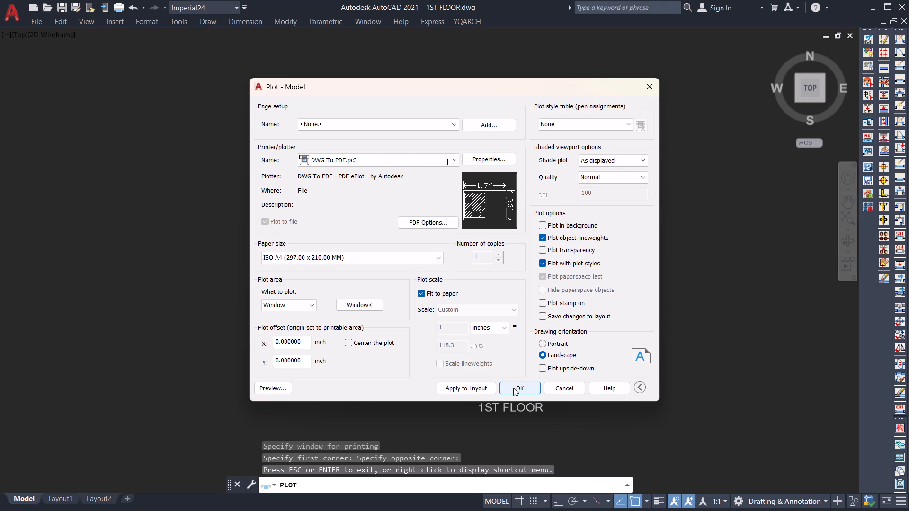
# Plot the drawing to the Desktop as the PDF file 1ST FLOOR-Model.pdf.
pyautogui.click(513, 388)
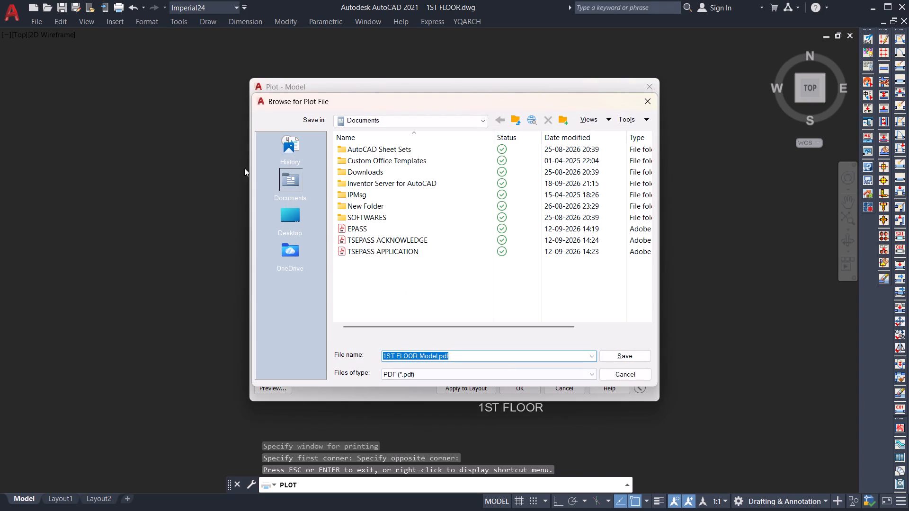
pyautogui.click(299, 223)
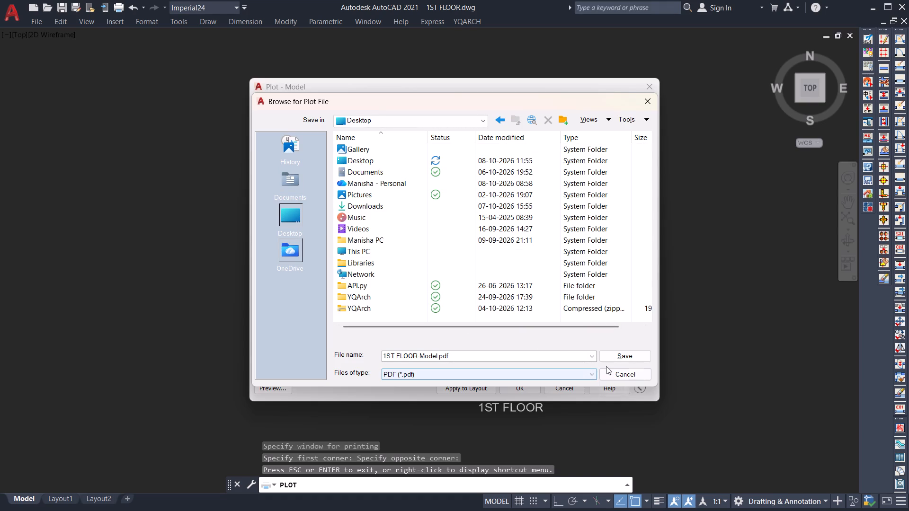
pyautogui.click(622, 357)
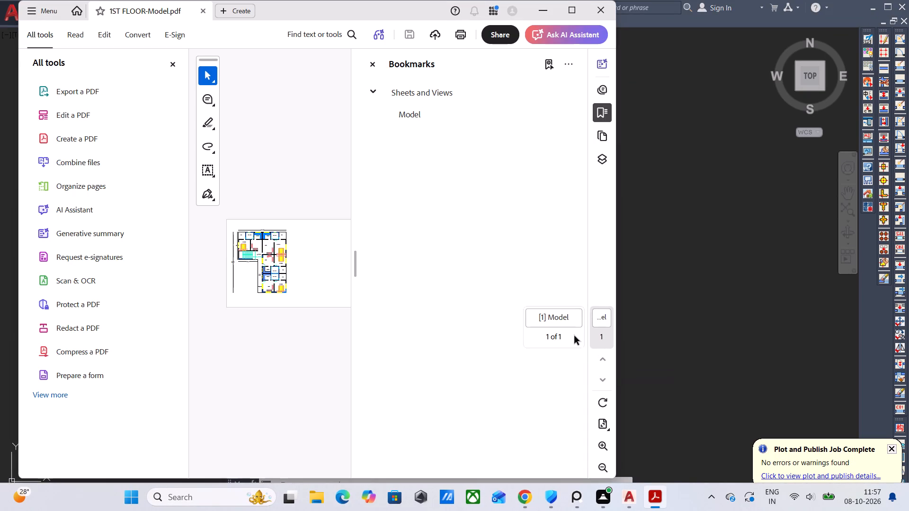
# Check the plotted first-floor PDF in Adobe Acrobat and close it.
pyautogui.scroll(2, 293, 283)
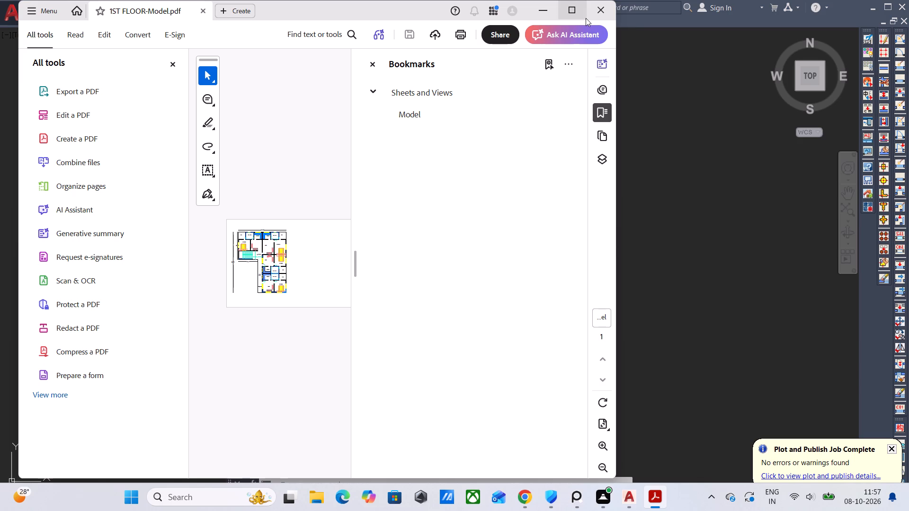
pyautogui.click(603, 11)
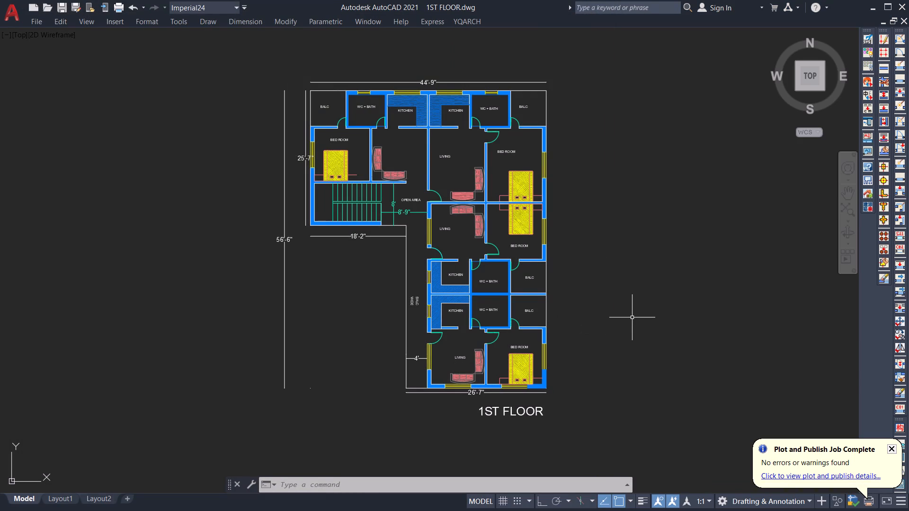
# Turn off the Clean Screen display to restore the standard workspace around the first-floor plan.
pyautogui.hotkey('ctrl', '0')
pyautogui.scroll(-2, 545, 211)
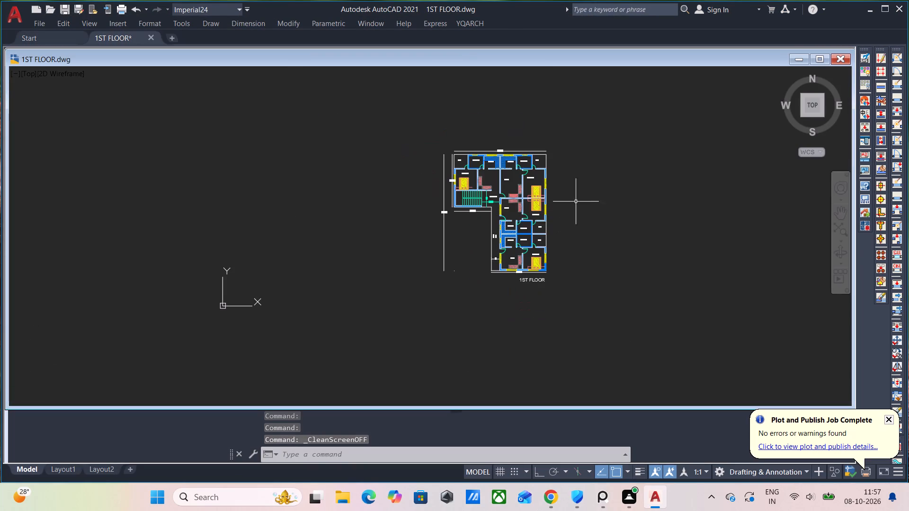
pyautogui.middleClick(594, 196)
pyautogui.scroll(1, 595, 196)
pyautogui.moveTo(599, 202); pyautogui.dragTo(564, 219, button='middle')
pyautogui.scroll(1, 571, 229)
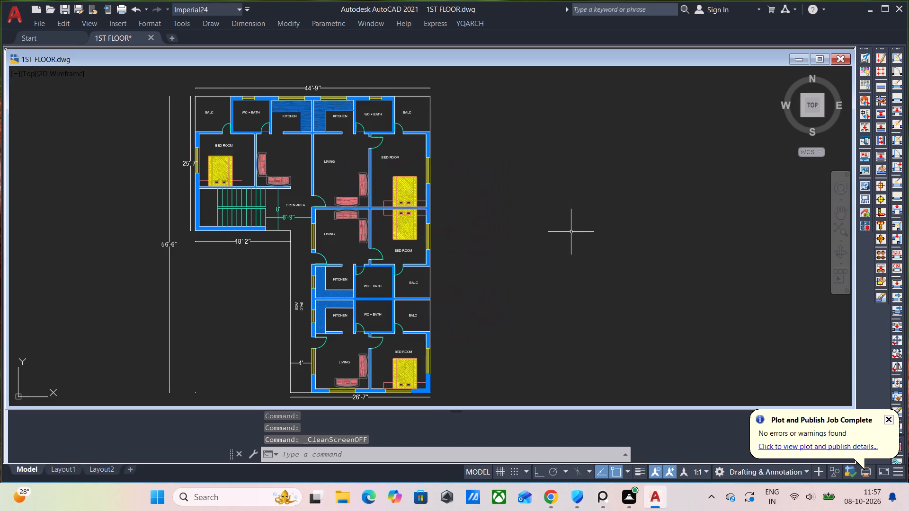
pyautogui.moveTo(571, 268); pyautogui.dragTo(615, 274, button='middle')
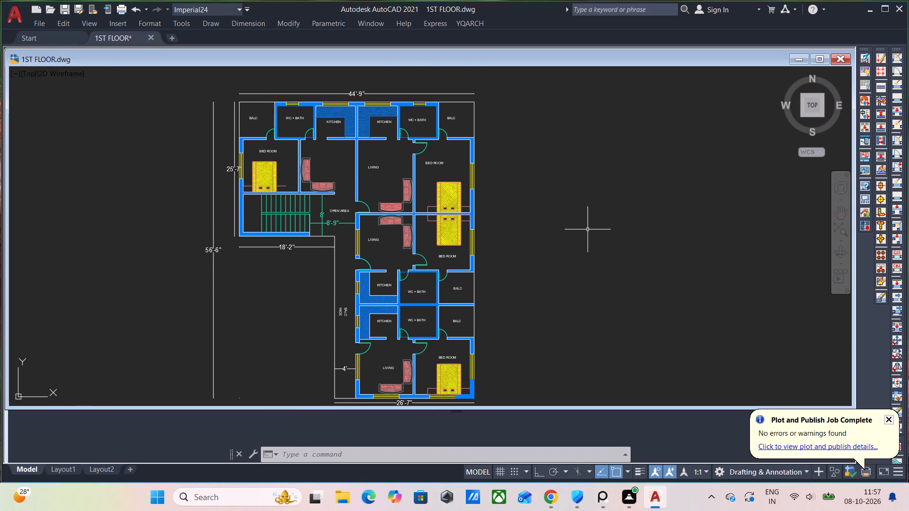
pyautogui.hotkey('ctrl', '0')
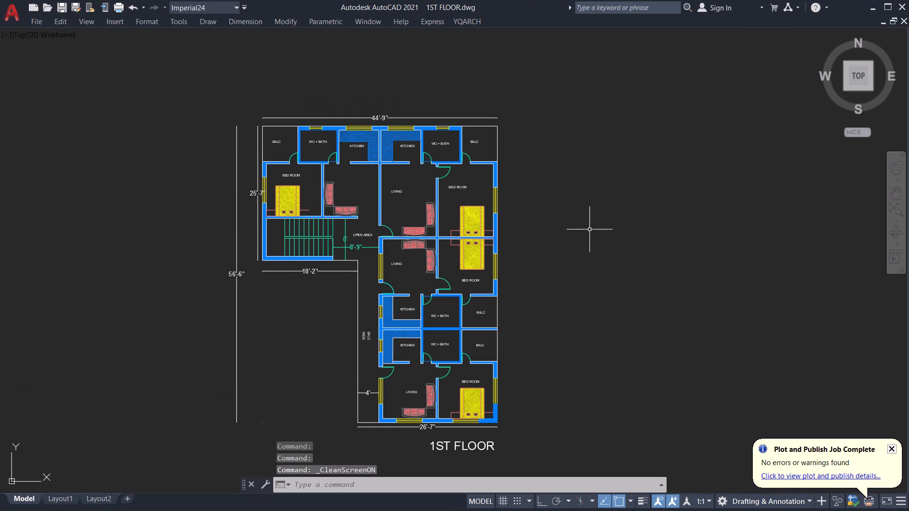
pyautogui.hotkey('ctrl', '0')
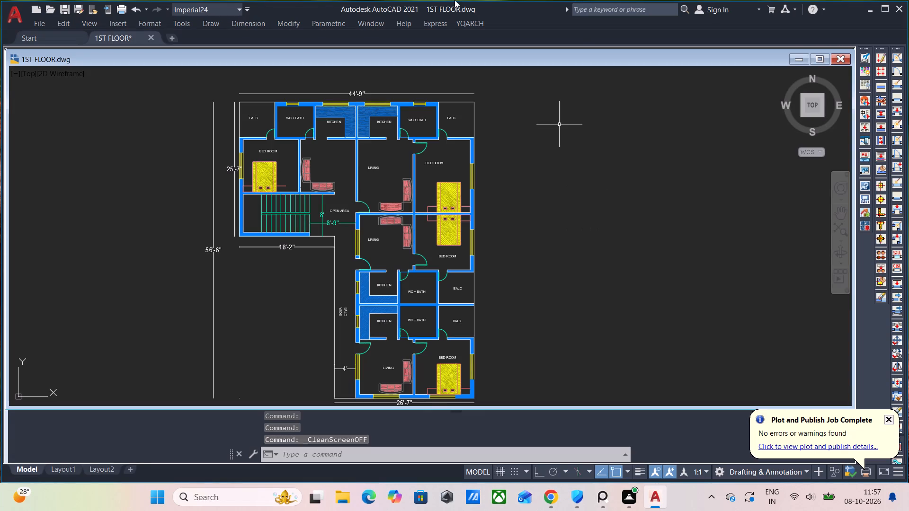
# Turn the background grid display back on.
pyautogui.click(499, 472)
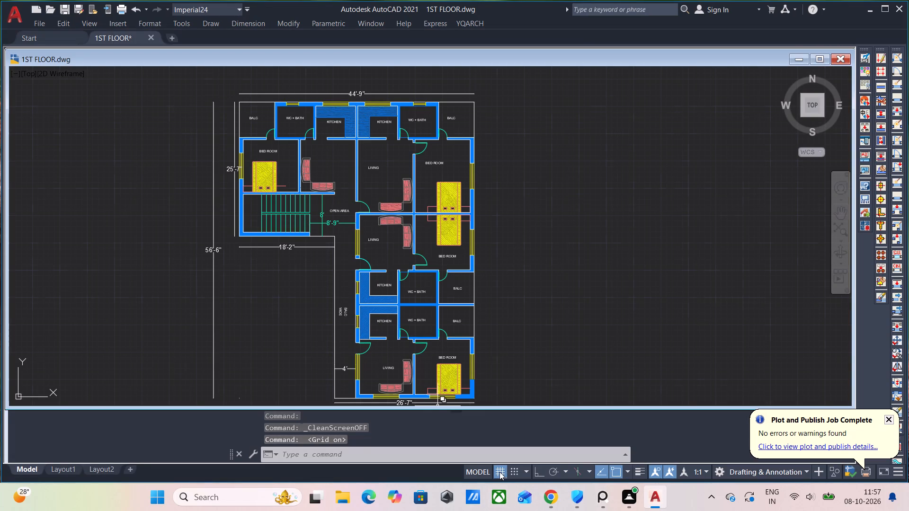
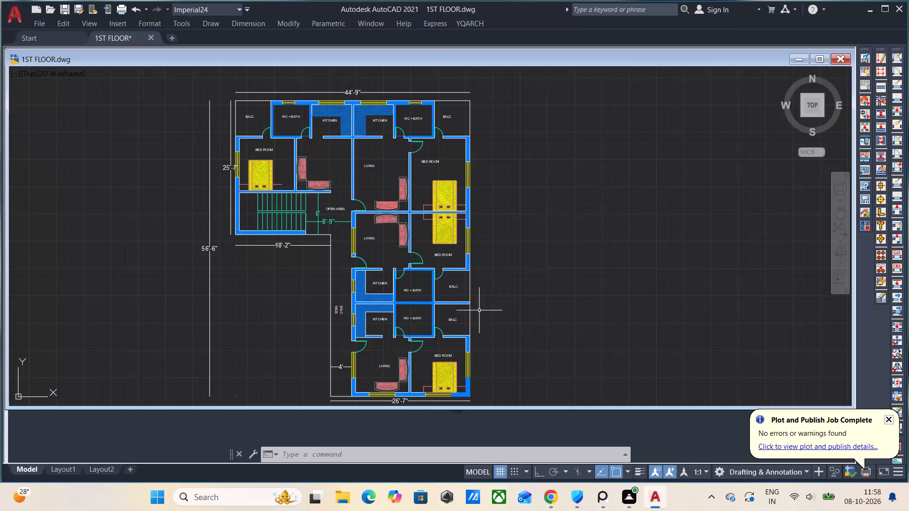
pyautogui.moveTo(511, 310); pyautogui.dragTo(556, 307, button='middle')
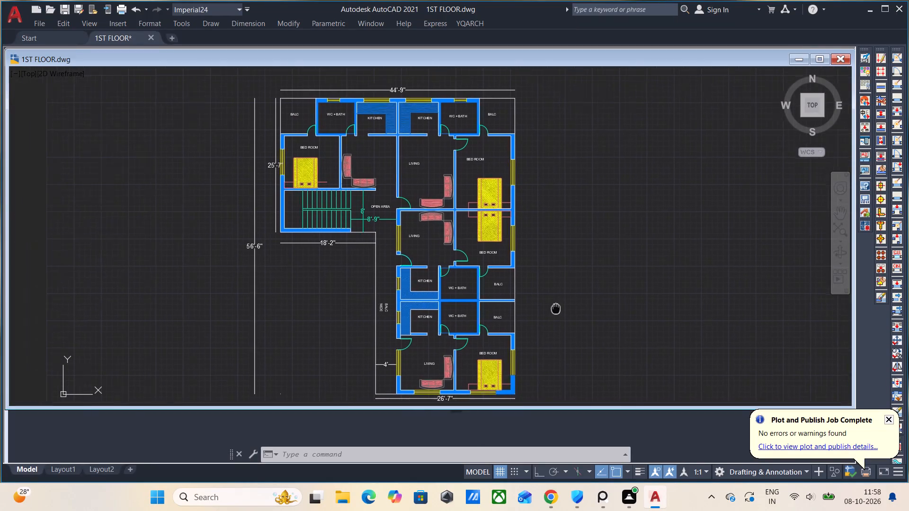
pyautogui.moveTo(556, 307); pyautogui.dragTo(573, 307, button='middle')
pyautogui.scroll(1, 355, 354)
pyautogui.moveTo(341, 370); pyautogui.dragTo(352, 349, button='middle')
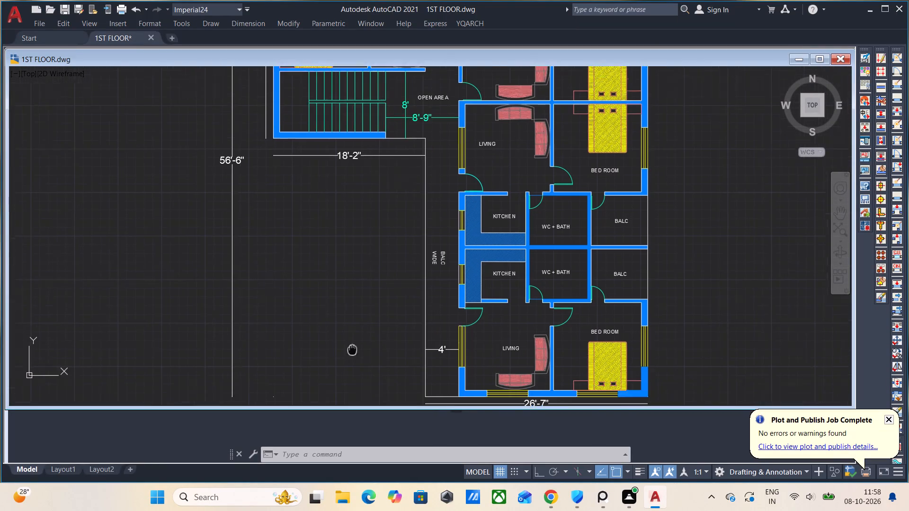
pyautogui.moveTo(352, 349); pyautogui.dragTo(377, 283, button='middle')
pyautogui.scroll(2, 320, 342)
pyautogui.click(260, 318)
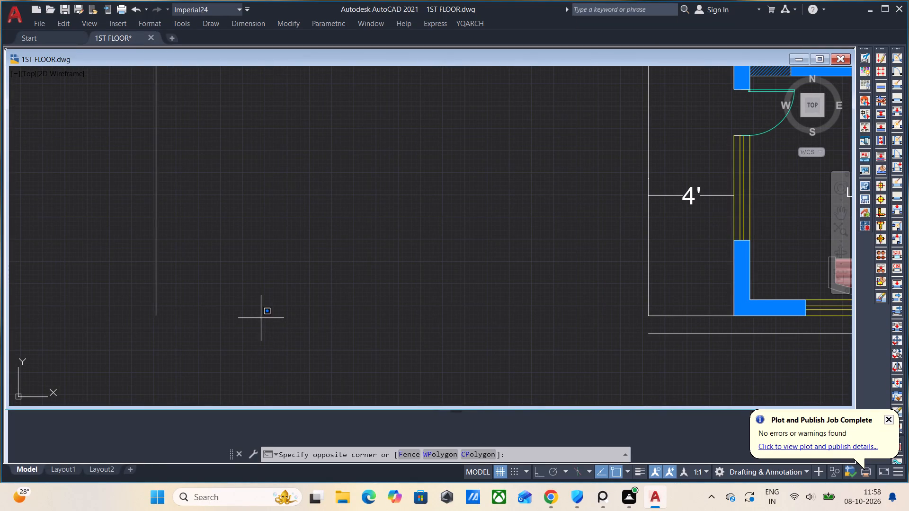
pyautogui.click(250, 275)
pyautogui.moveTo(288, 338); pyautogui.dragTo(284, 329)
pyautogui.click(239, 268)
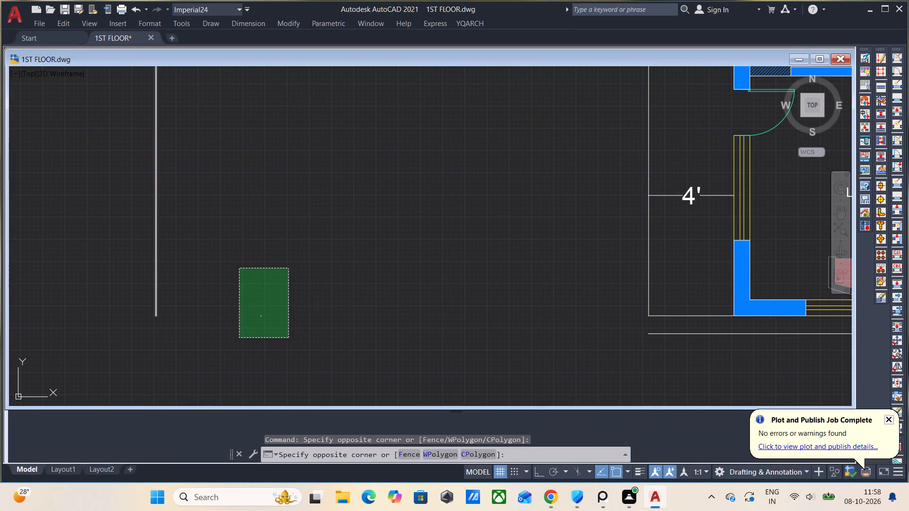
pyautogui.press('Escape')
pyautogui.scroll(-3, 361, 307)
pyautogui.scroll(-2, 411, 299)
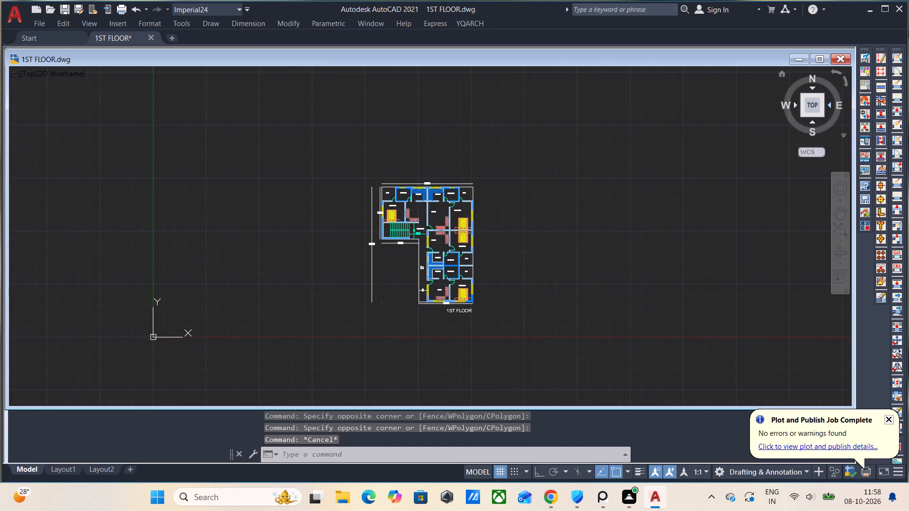